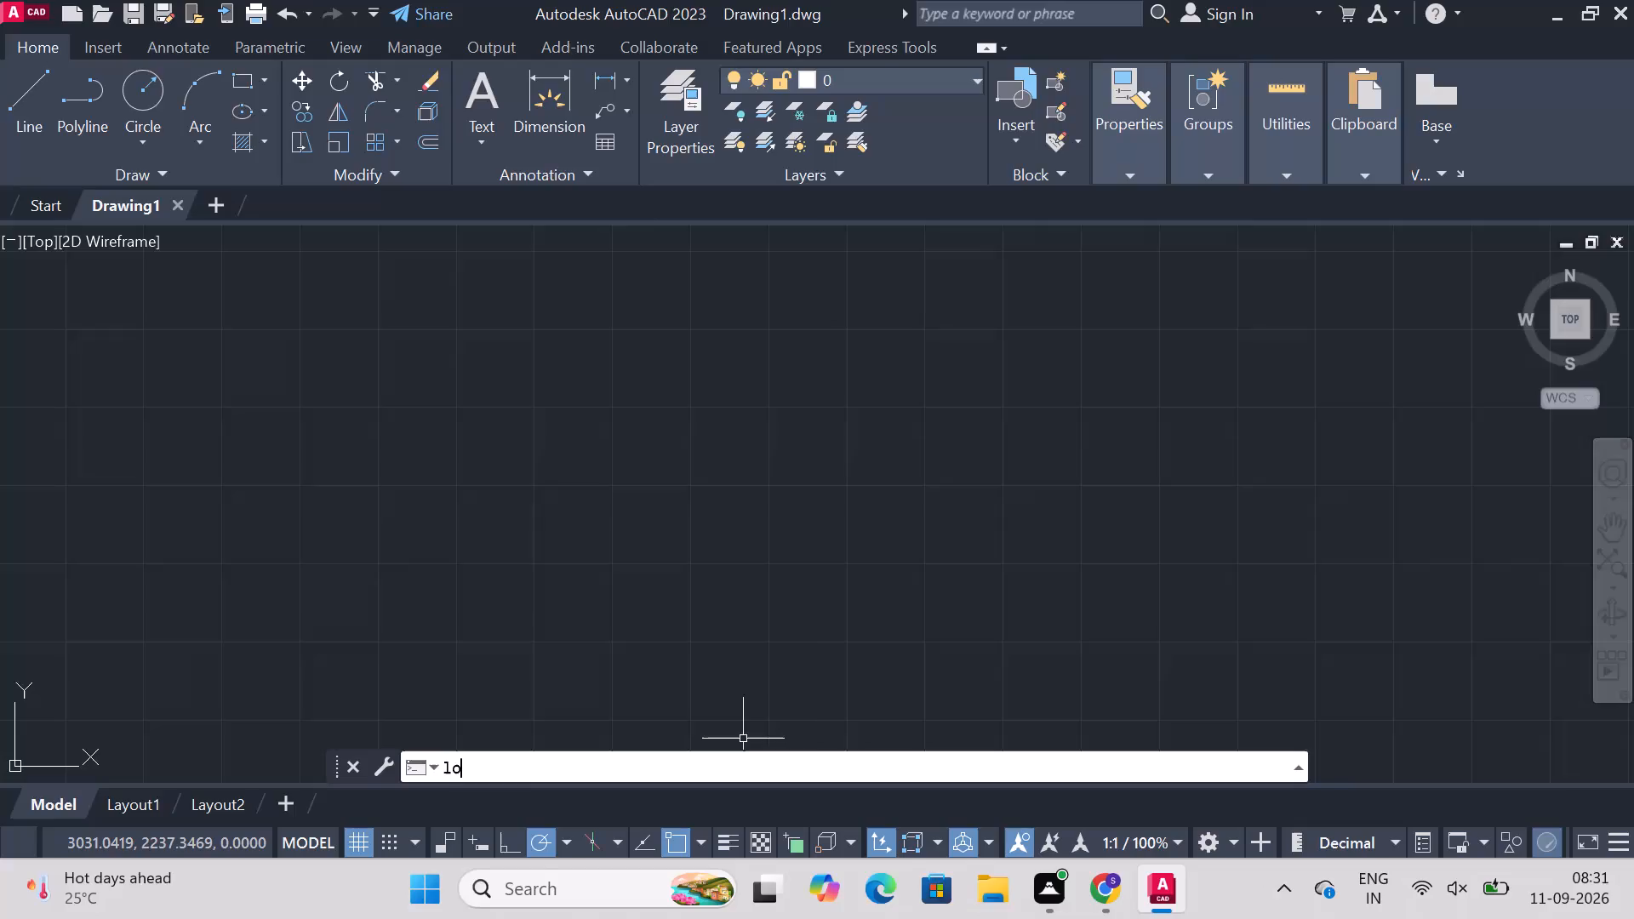
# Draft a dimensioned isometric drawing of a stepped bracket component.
# Turn on the command log file with LOGFILEON.
pyautogui.press('g')
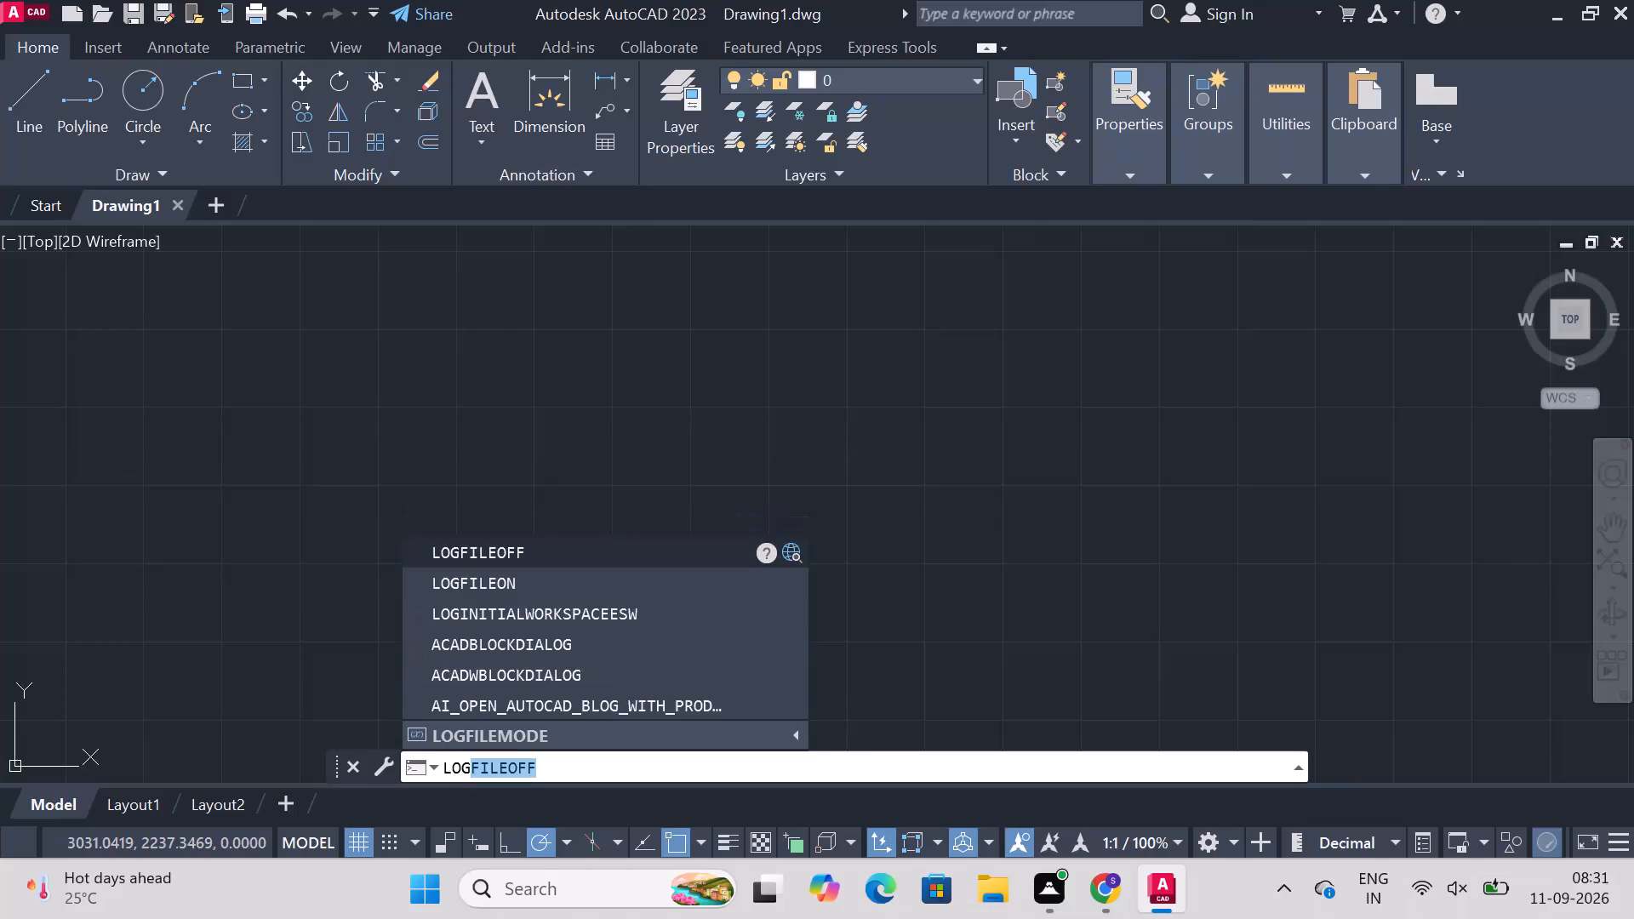
pyautogui.press('Down')
pyautogui.press('Return')
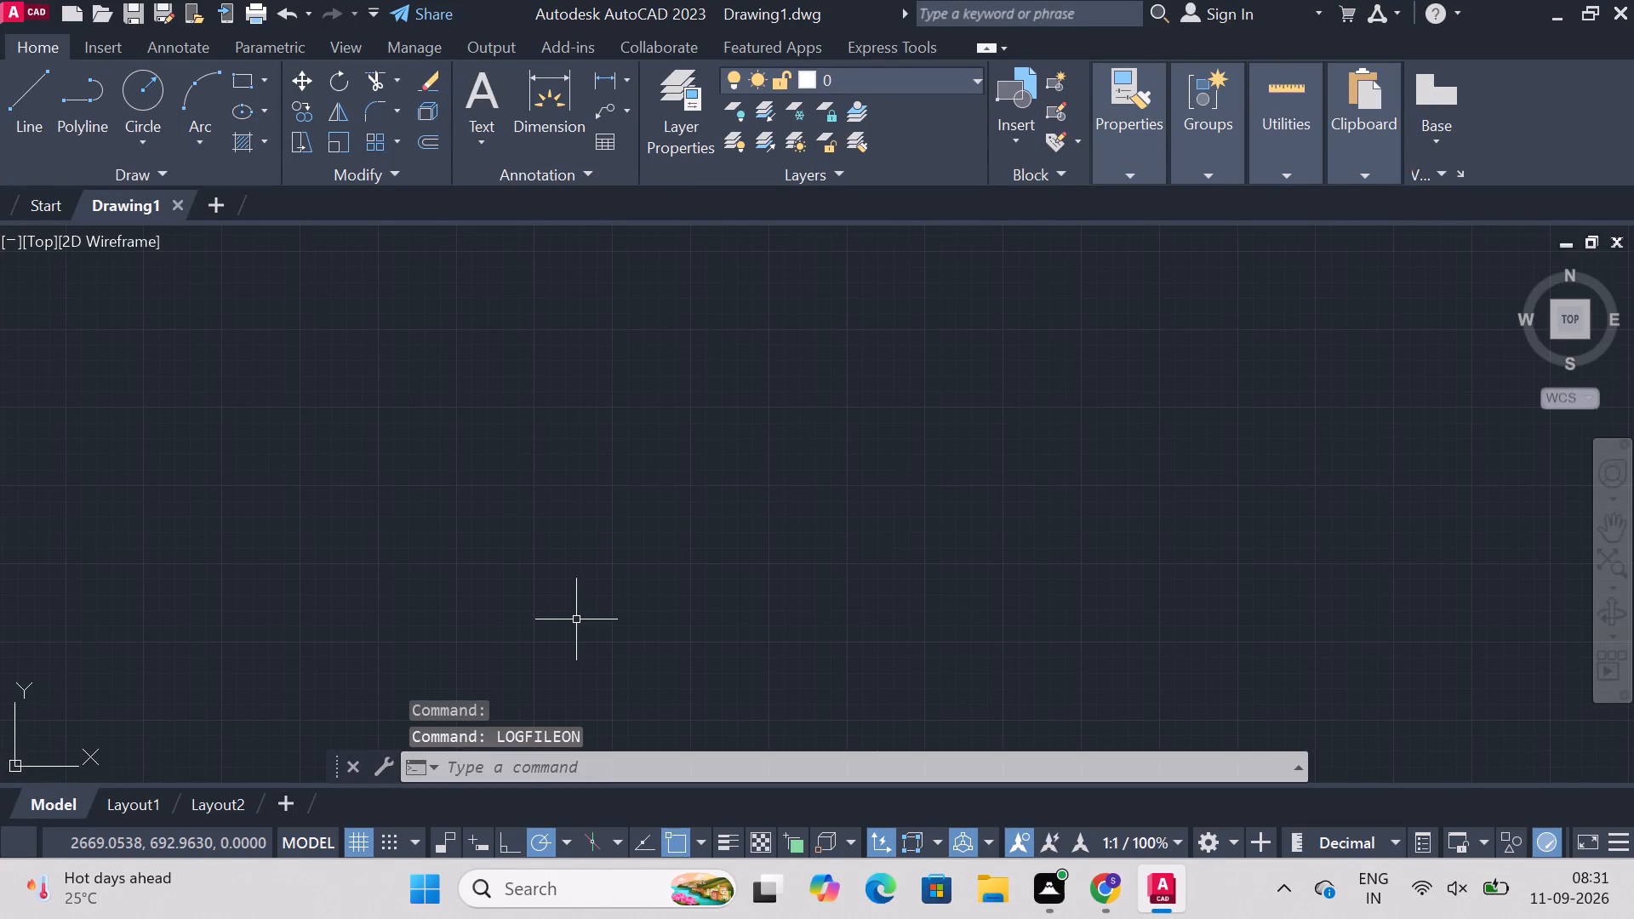
# Turn on isometric drafting with the left isoplane.
pyautogui.click(595, 853)
# Set the drawing units' length precision to 0.0, keeping decimal type and millimetres.
pyautogui.click(638, 777)
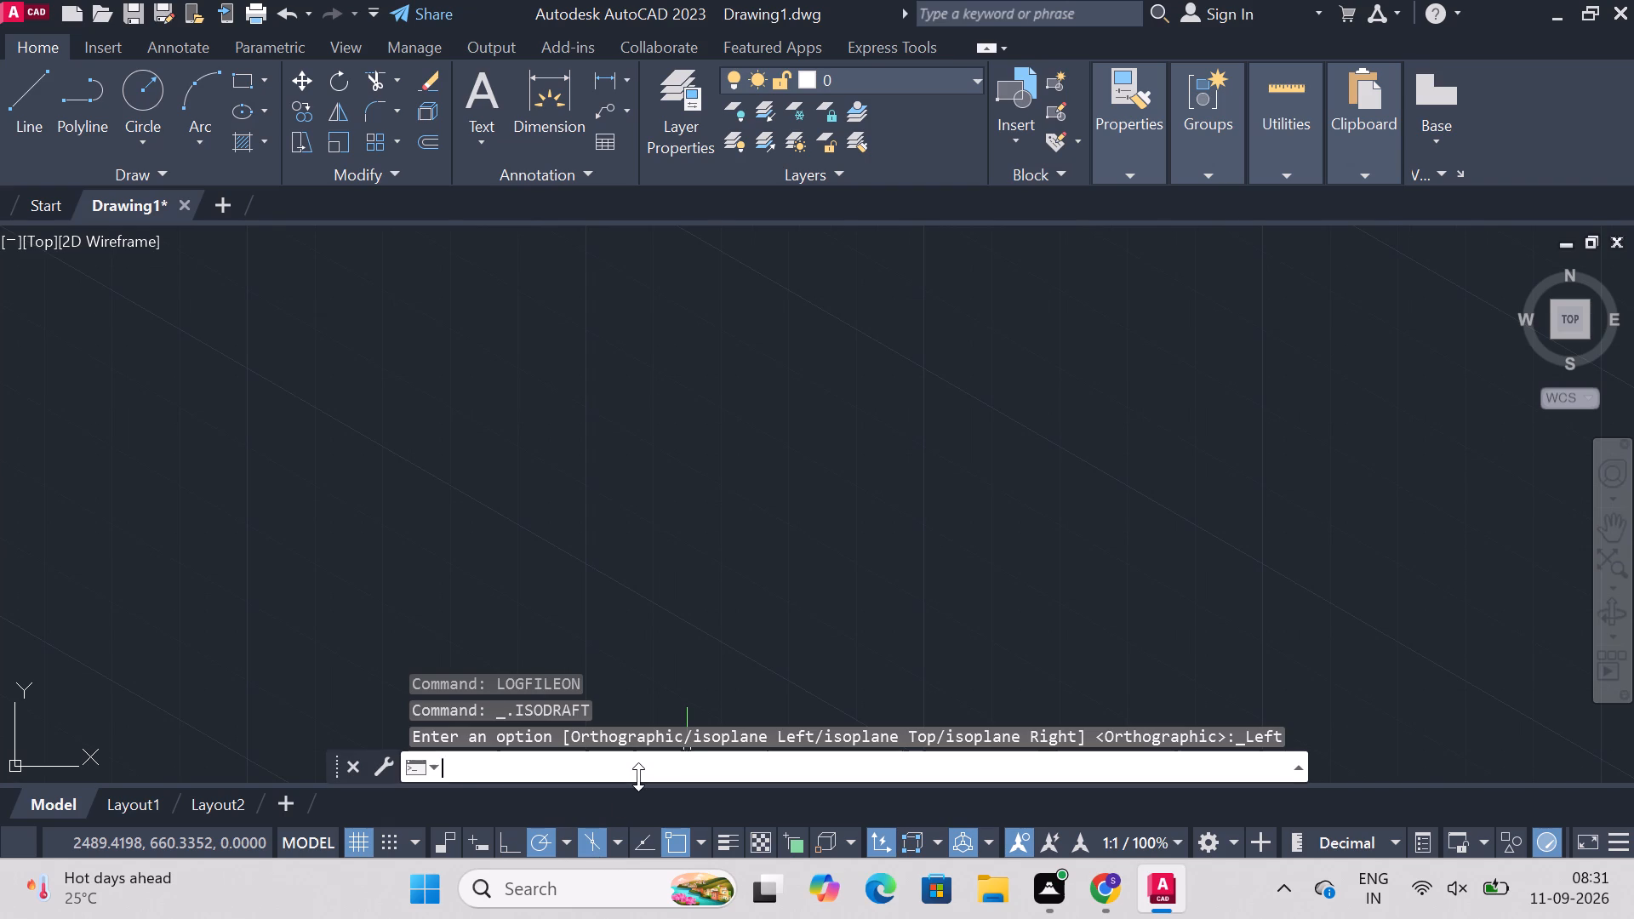
pyautogui.write('un')
pyautogui.press('BackSpace')
pyautogui.write('its')
pyautogui.press('Return')
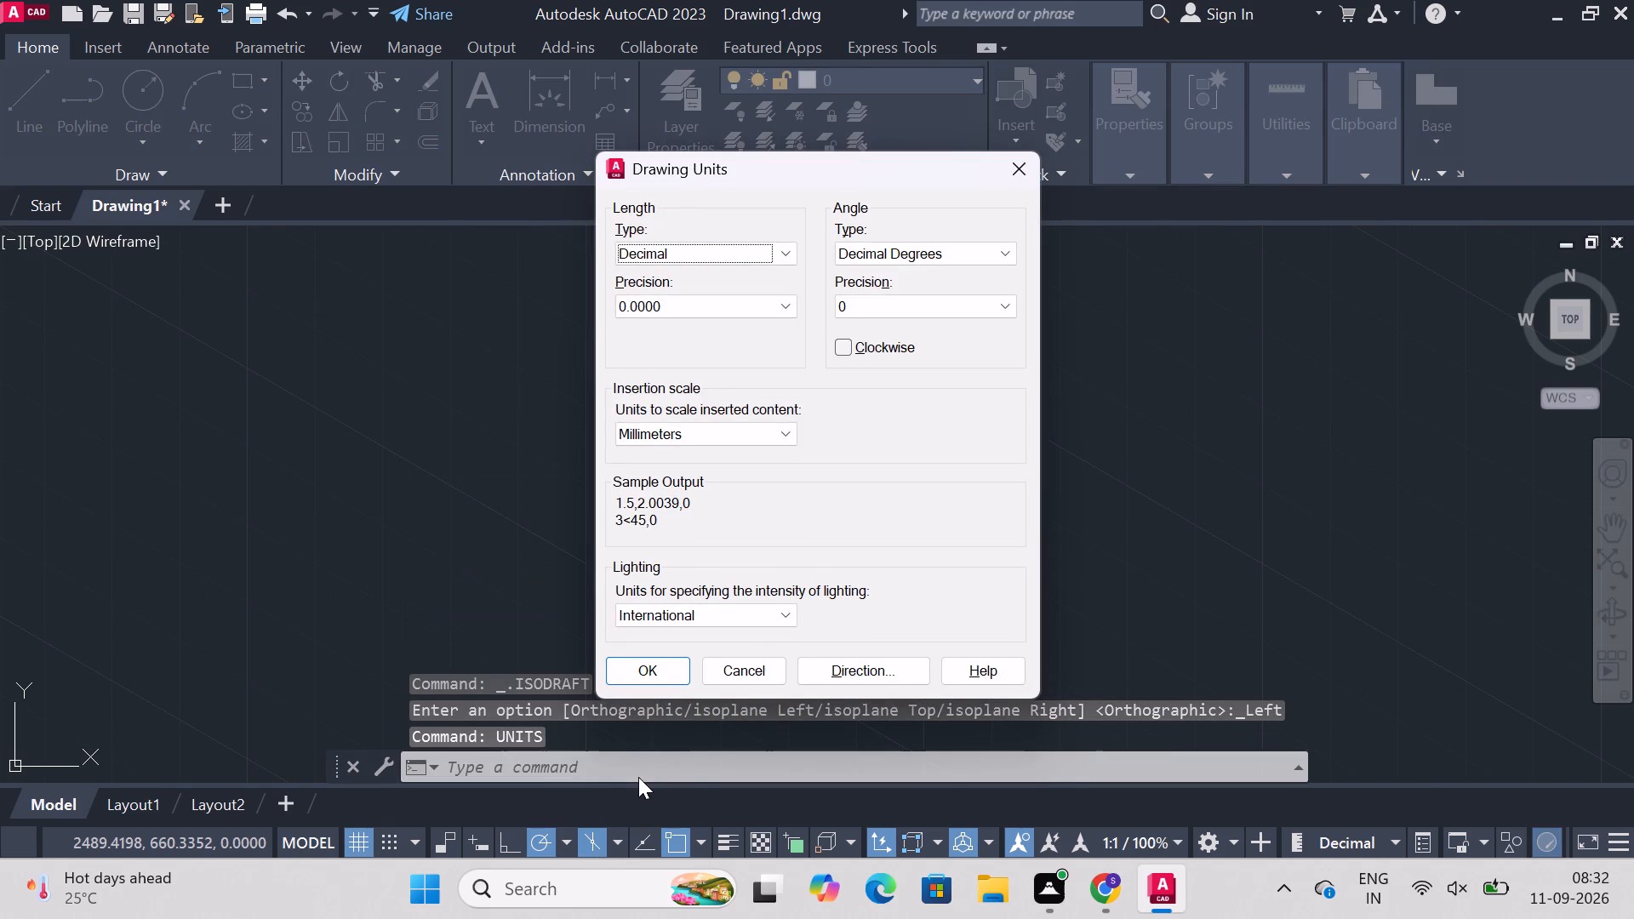
pyautogui.doubleClick(792, 300)
pyautogui.moveTo(792, 300); pyautogui.dragTo(683, 347)
pyautogui.click(683, 347)
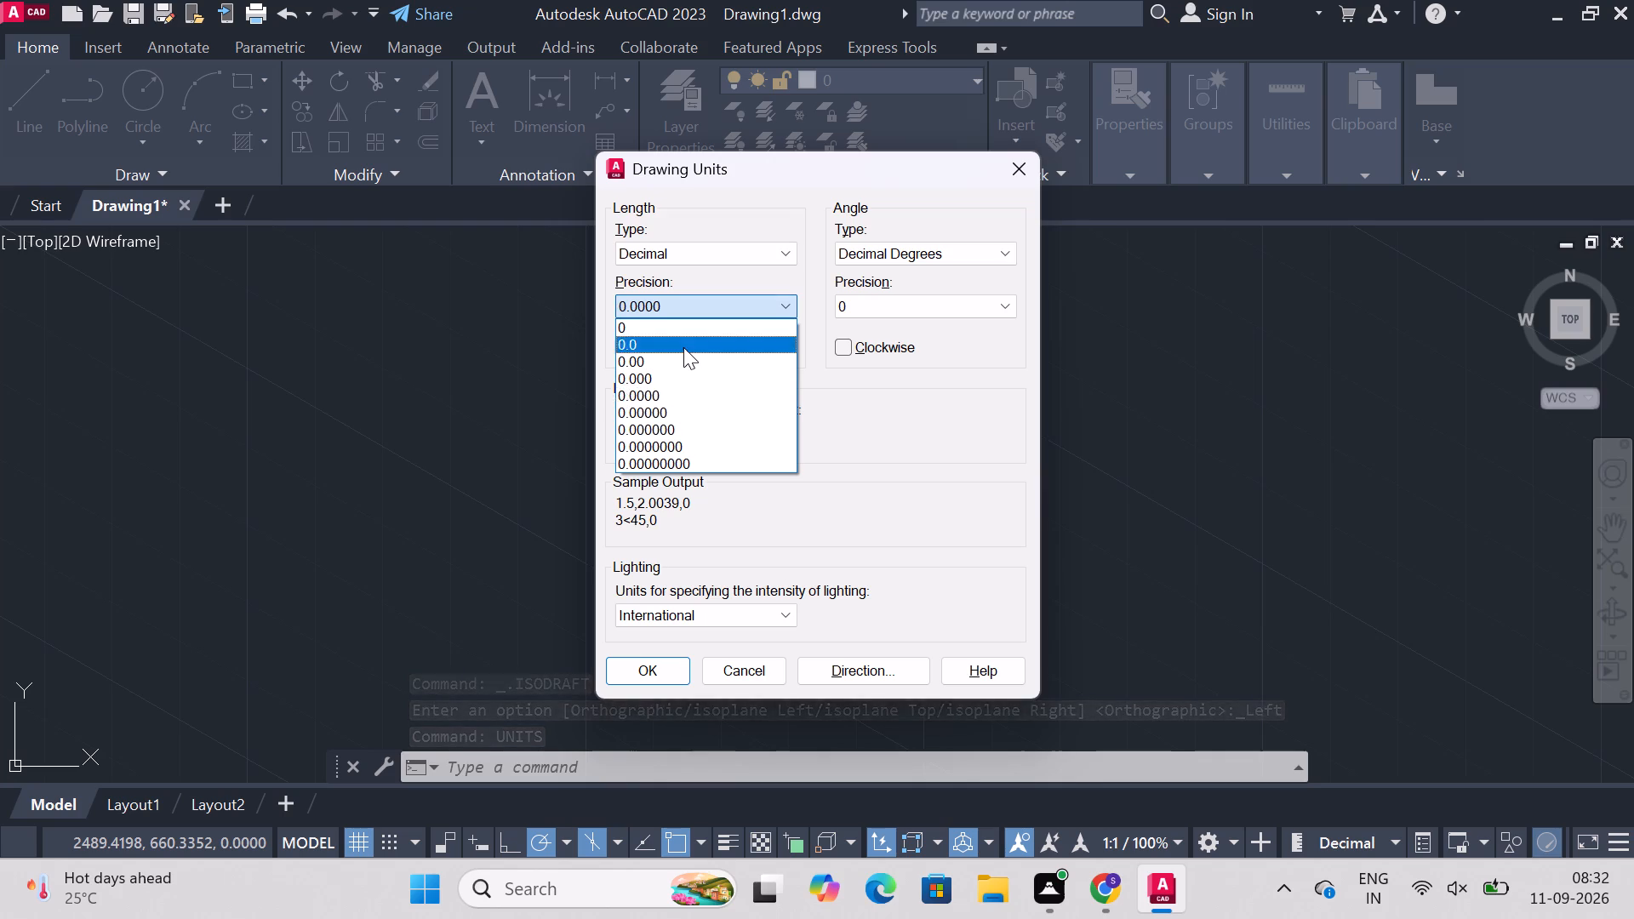
pyautogui.click(648, 666)
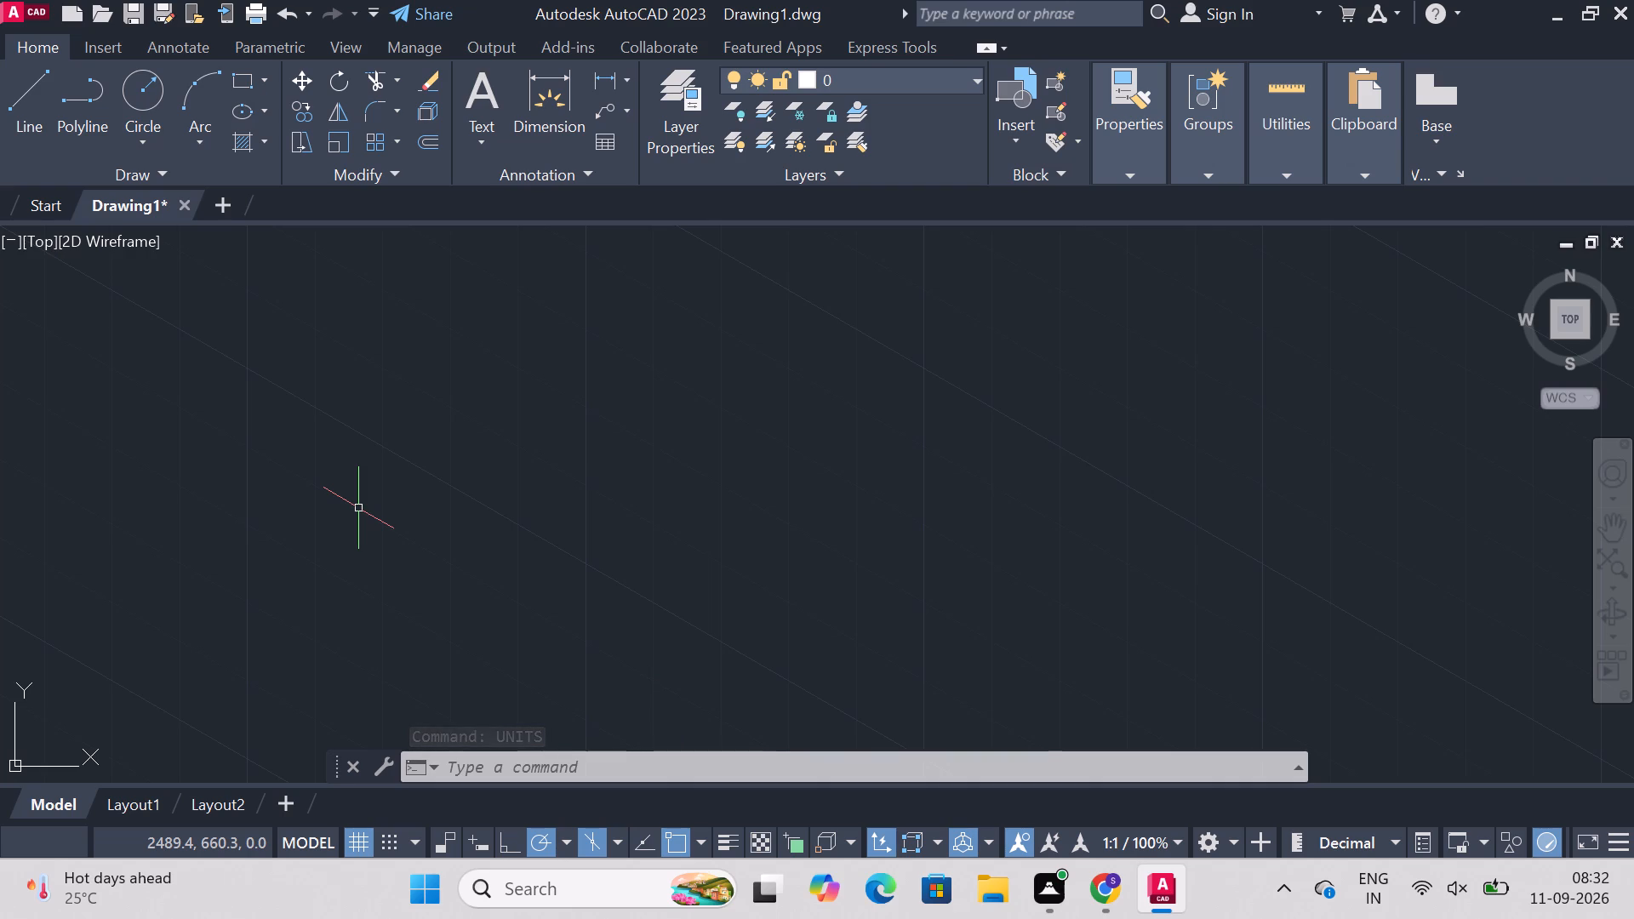
# Set the model space limits from lower left corner 0,0 to upper right corner 250,250.
pyautogui.write('limits')
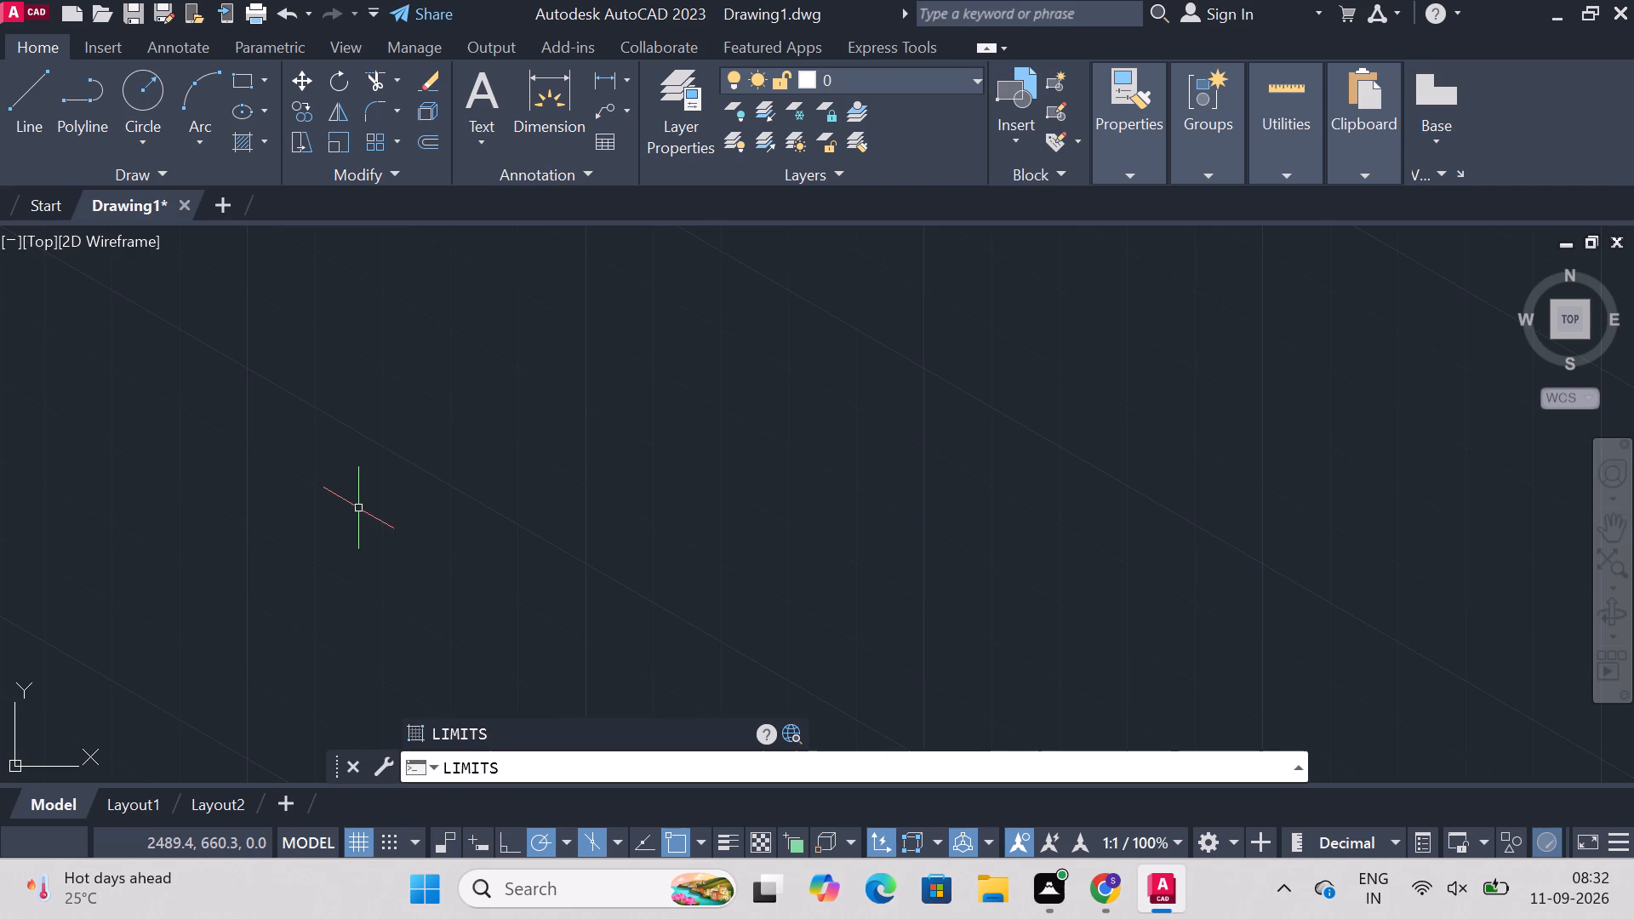
pyautogui.press('Return')
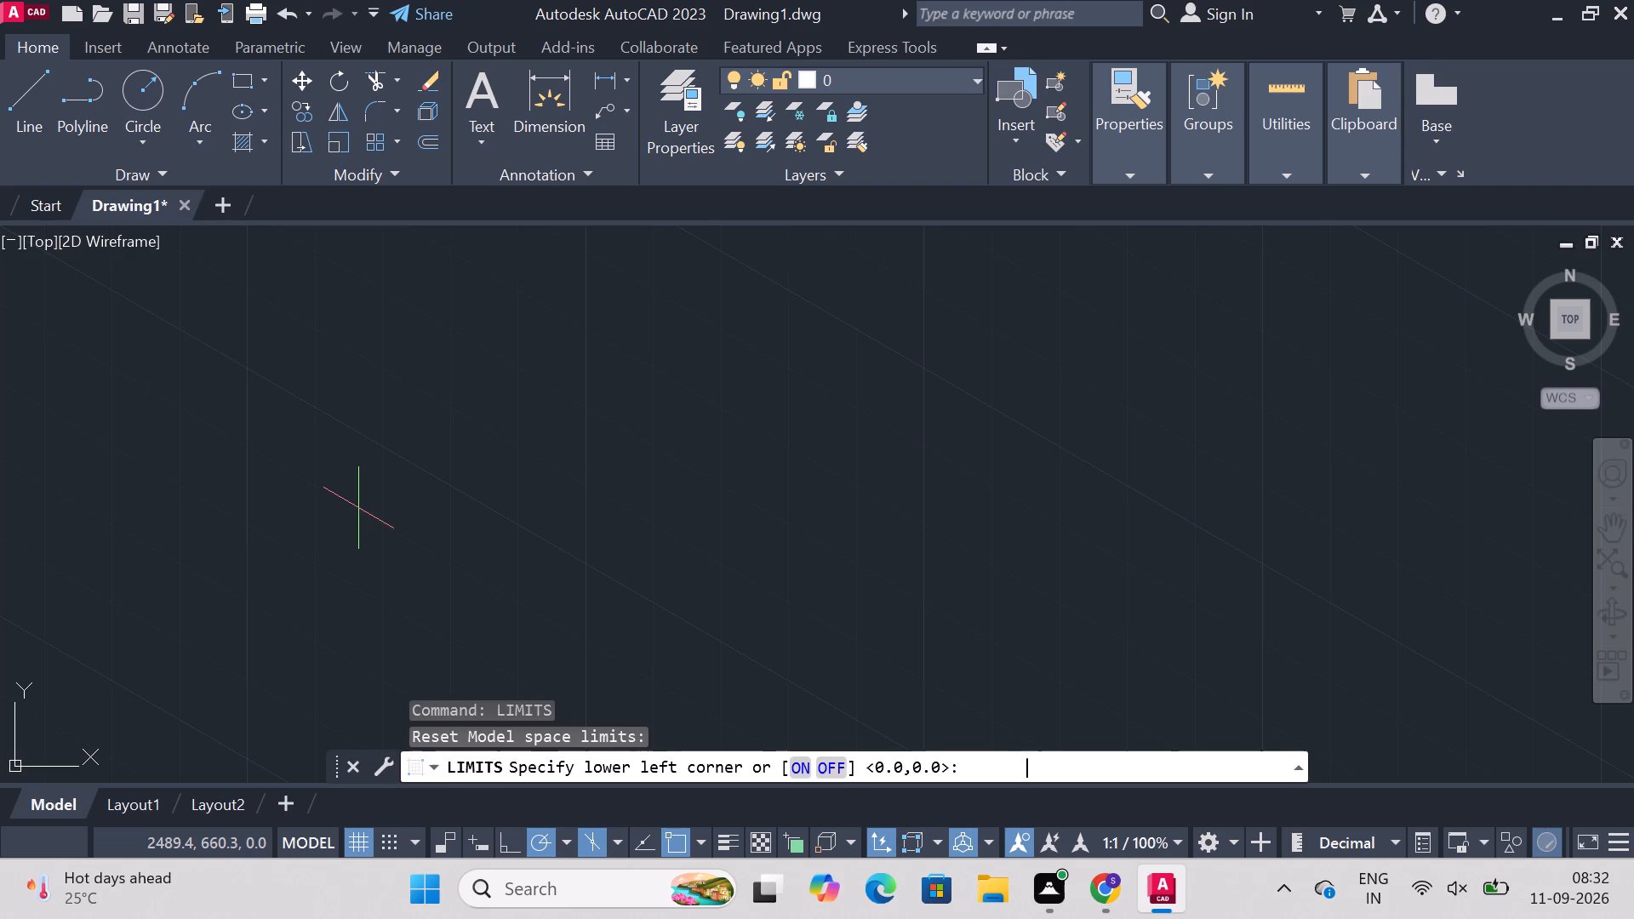
pyautogui.write('0,0')
pyautogui.press('Return')
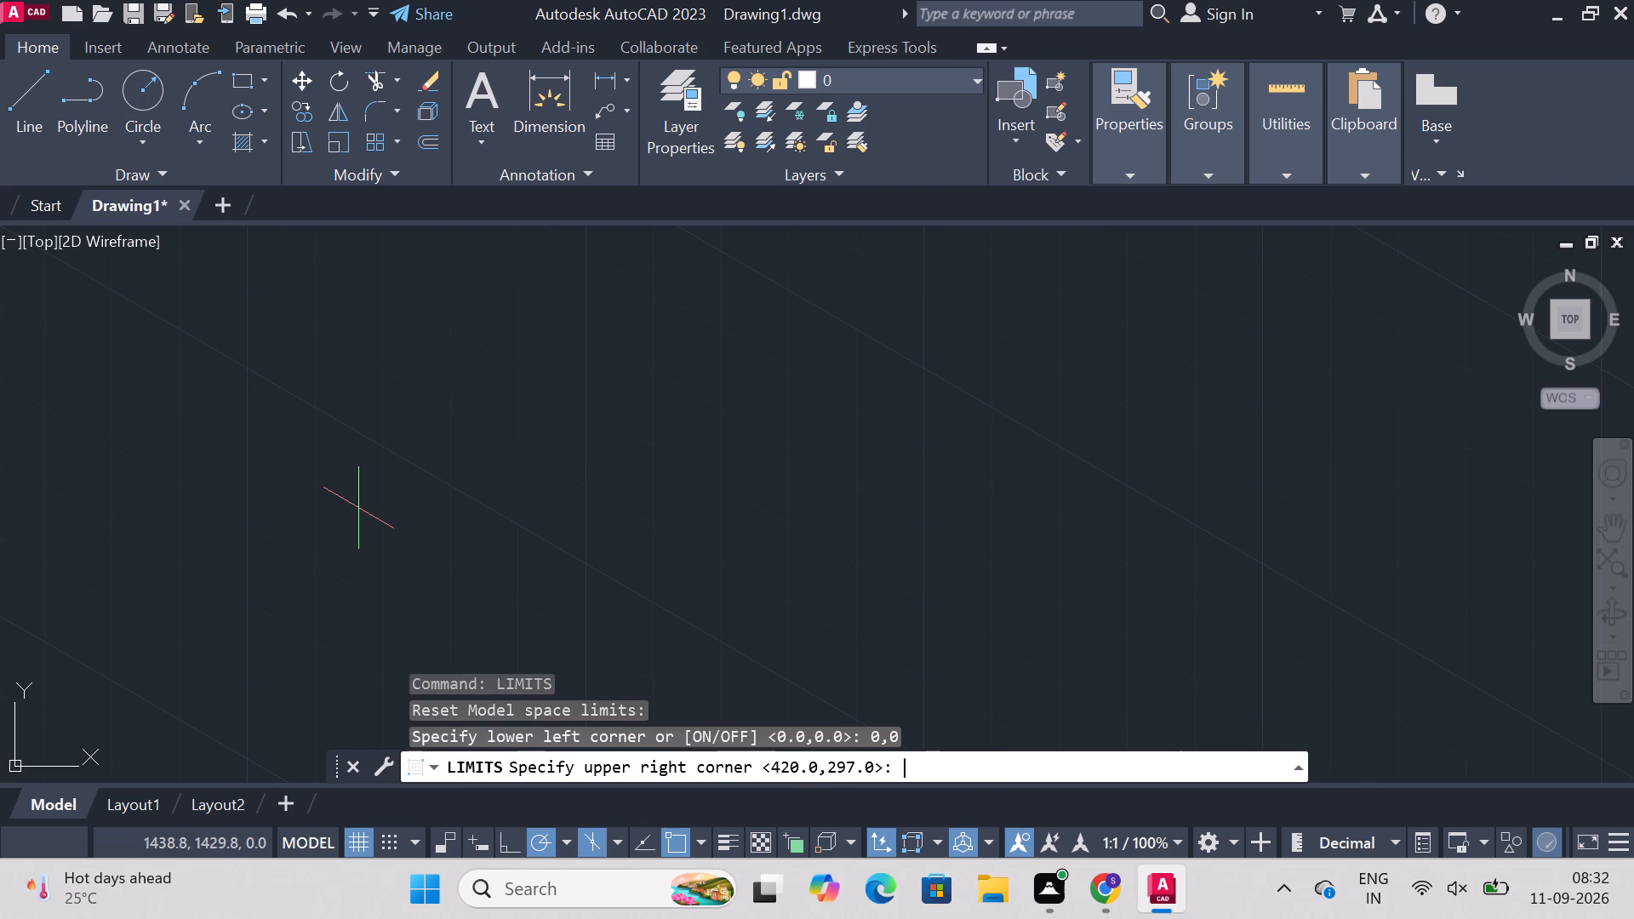
pyautogui.write('250,250')
pyautogui.press('Return')
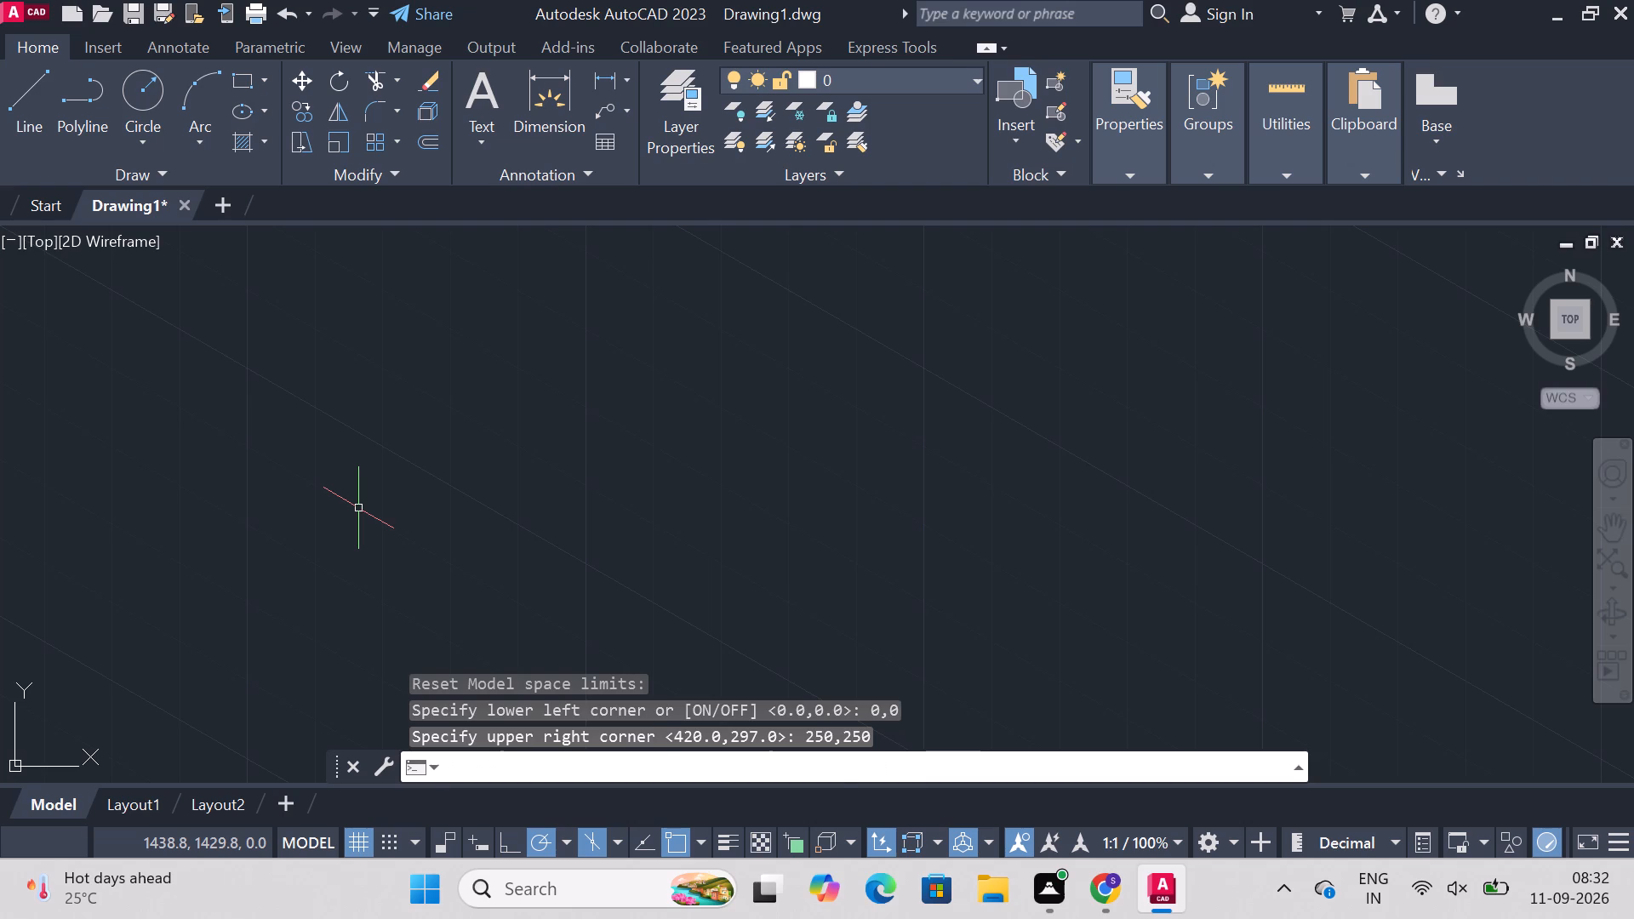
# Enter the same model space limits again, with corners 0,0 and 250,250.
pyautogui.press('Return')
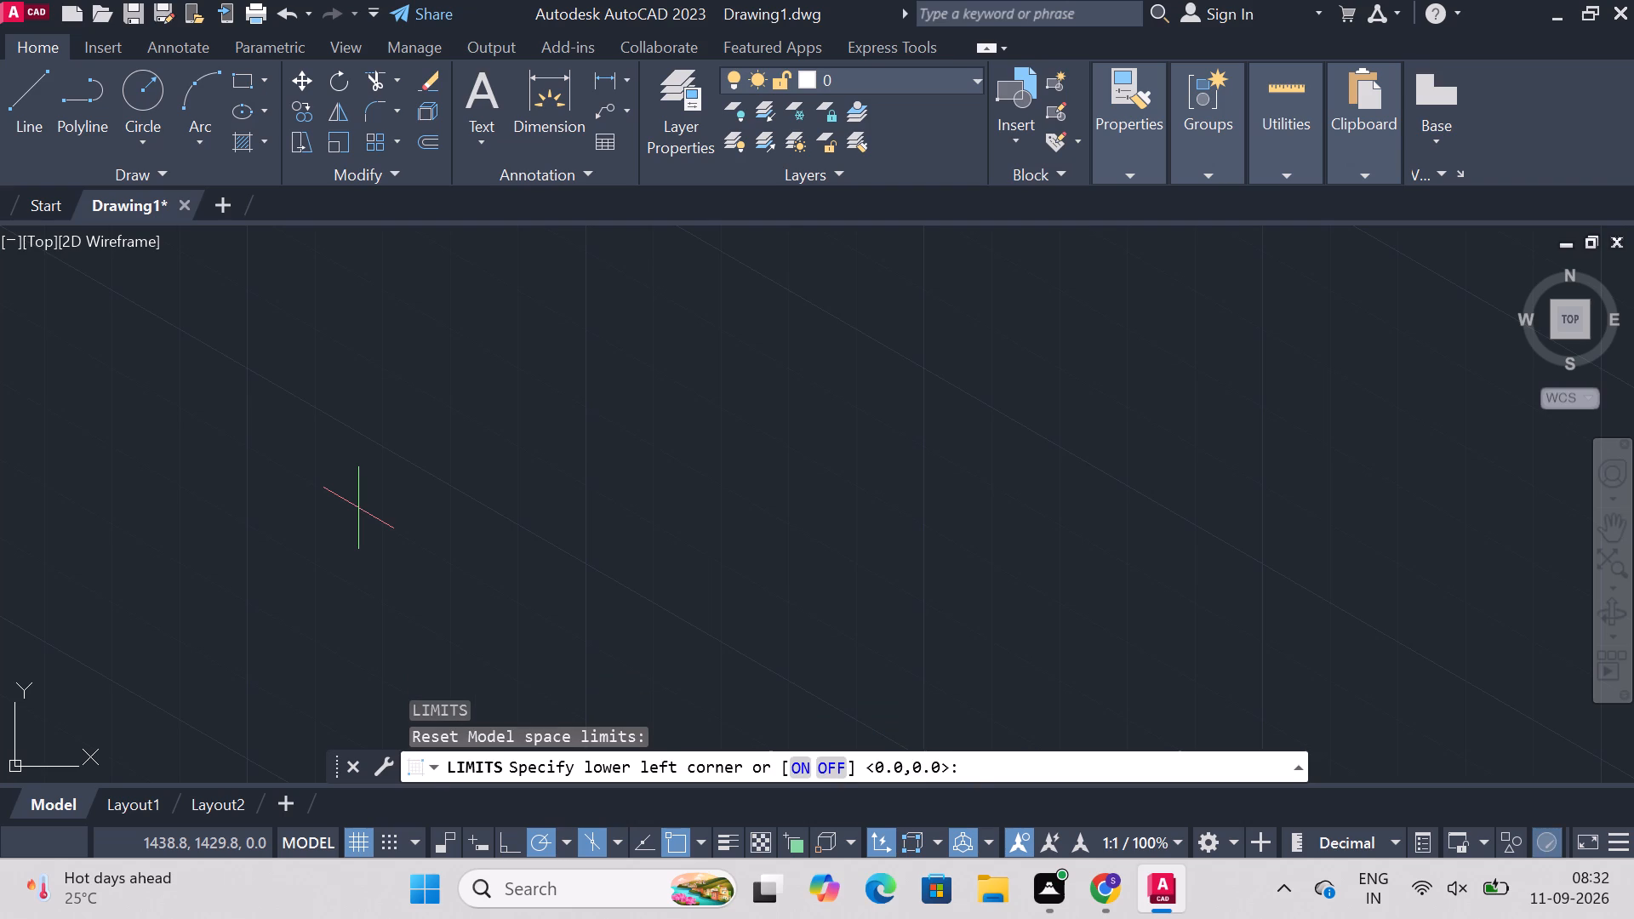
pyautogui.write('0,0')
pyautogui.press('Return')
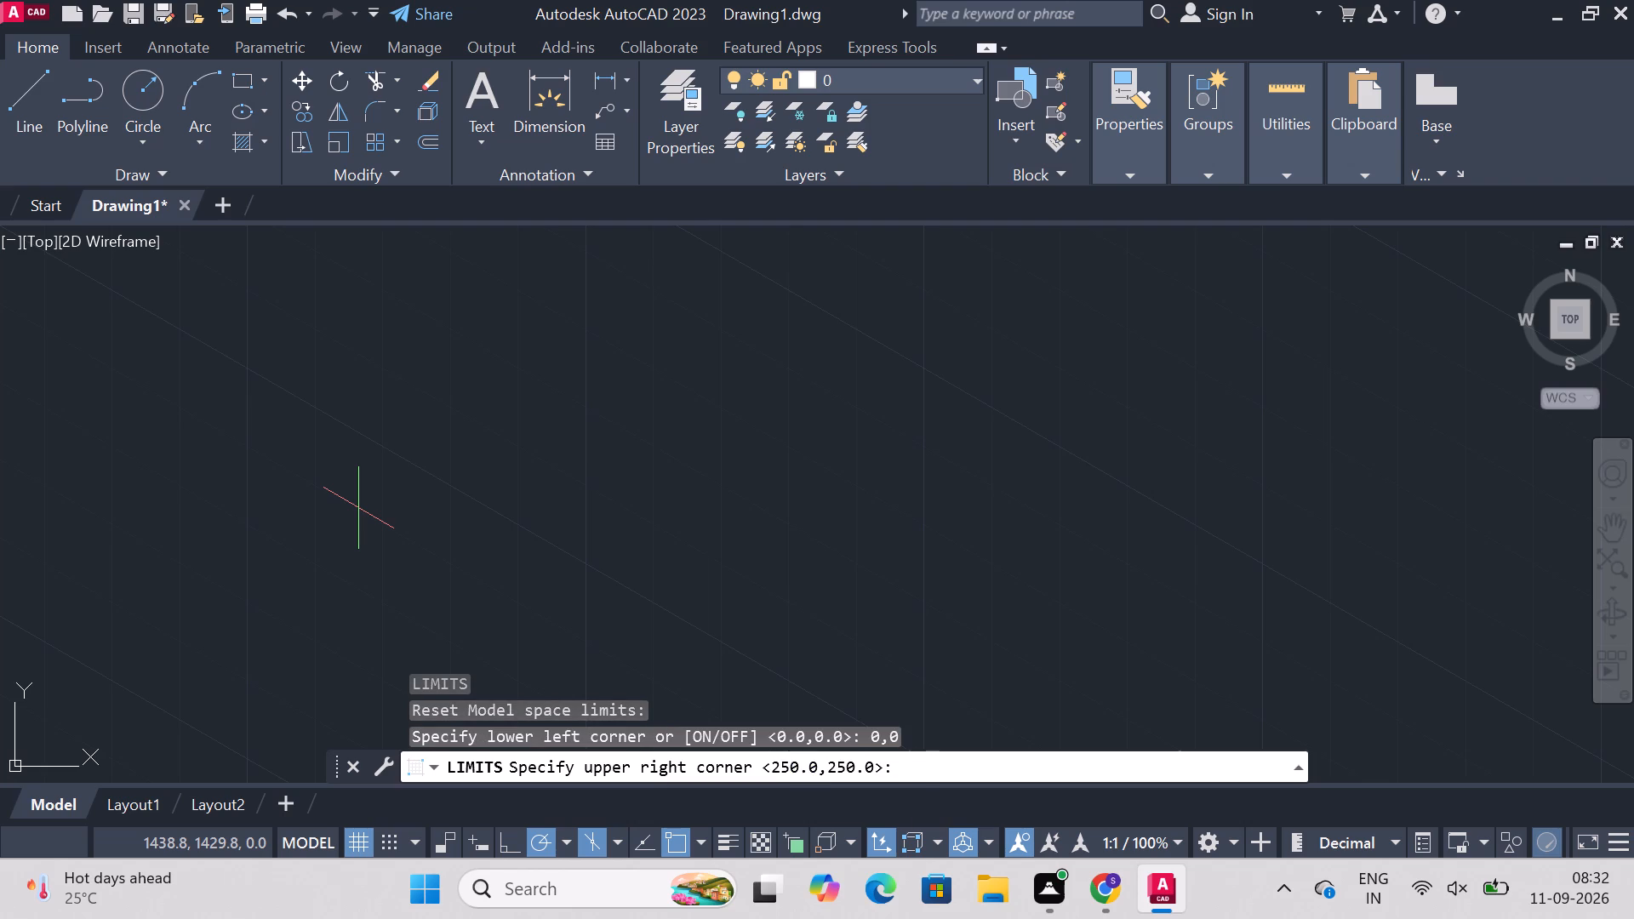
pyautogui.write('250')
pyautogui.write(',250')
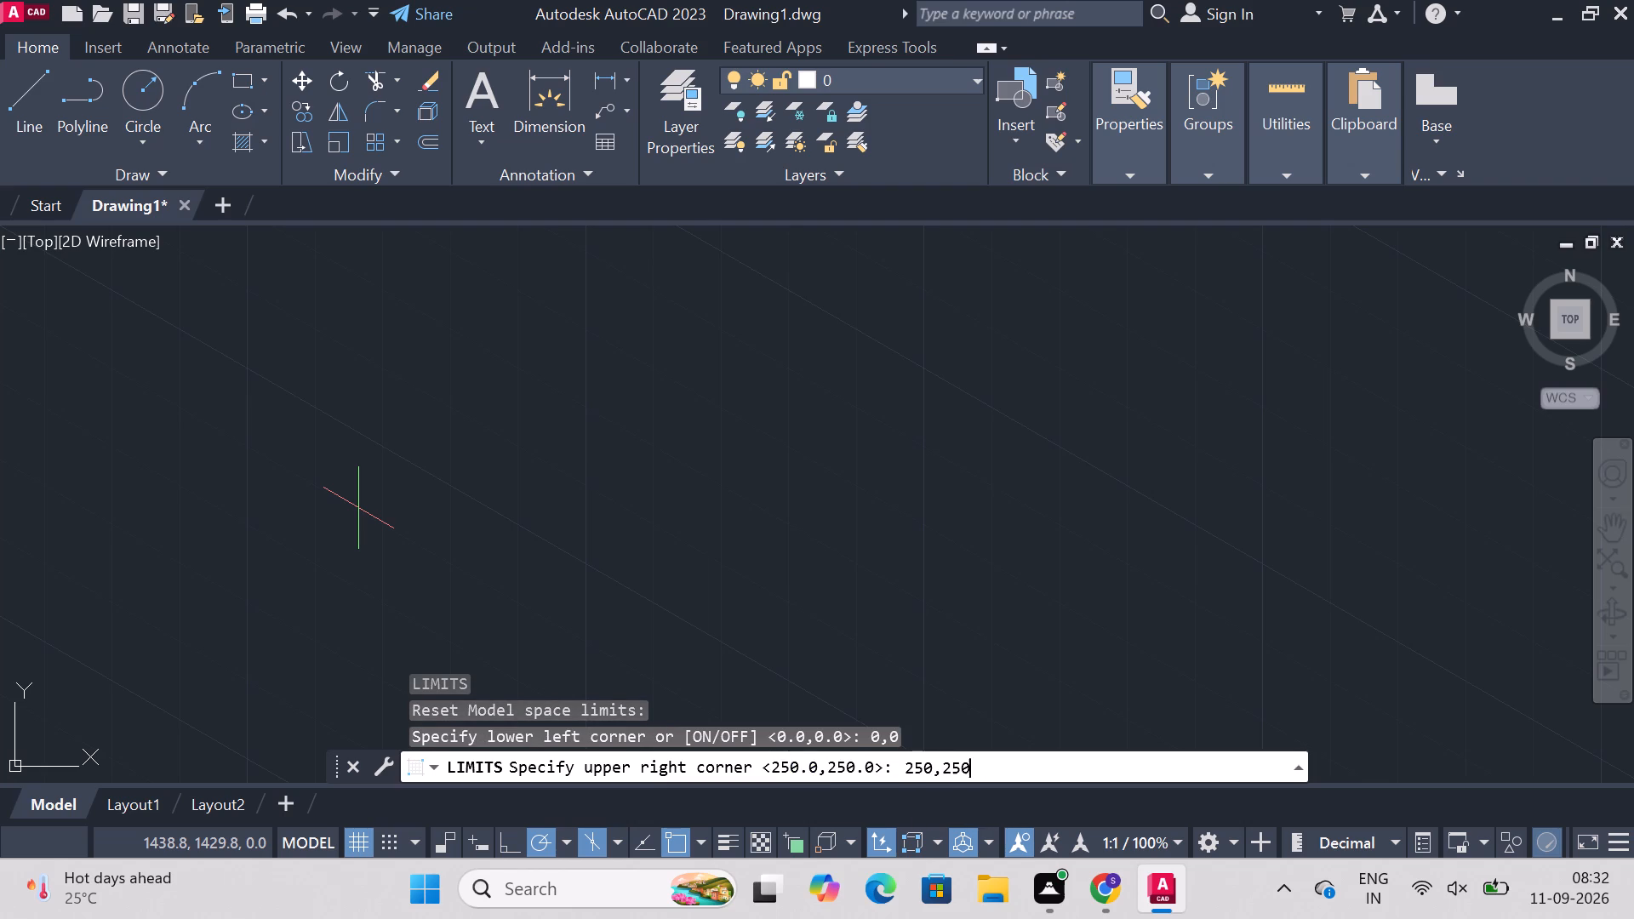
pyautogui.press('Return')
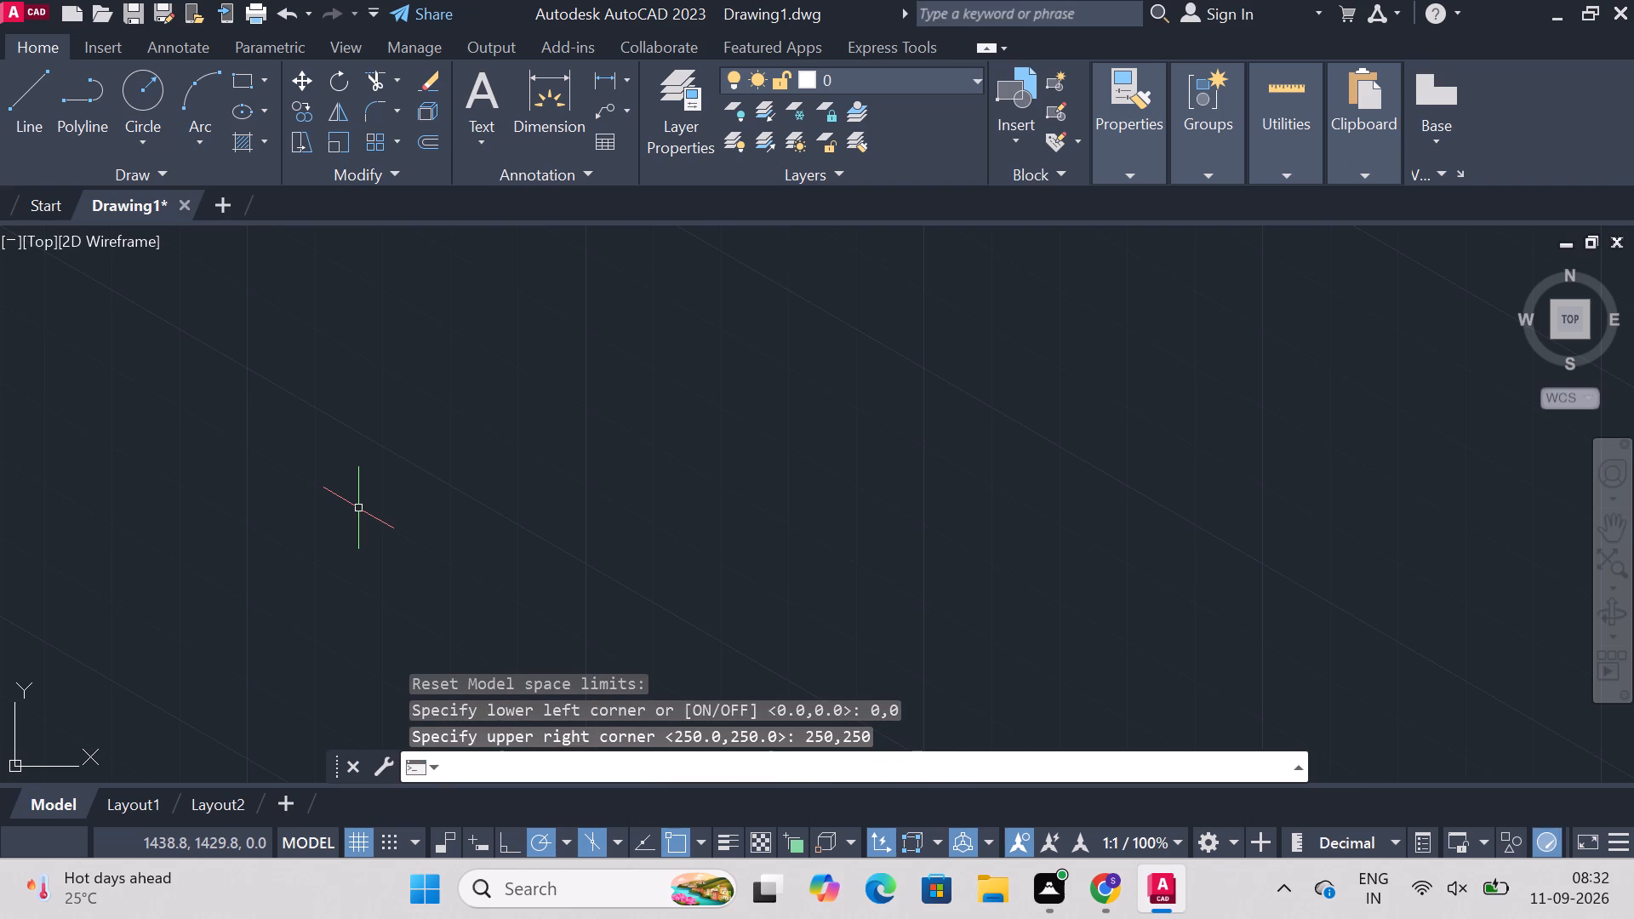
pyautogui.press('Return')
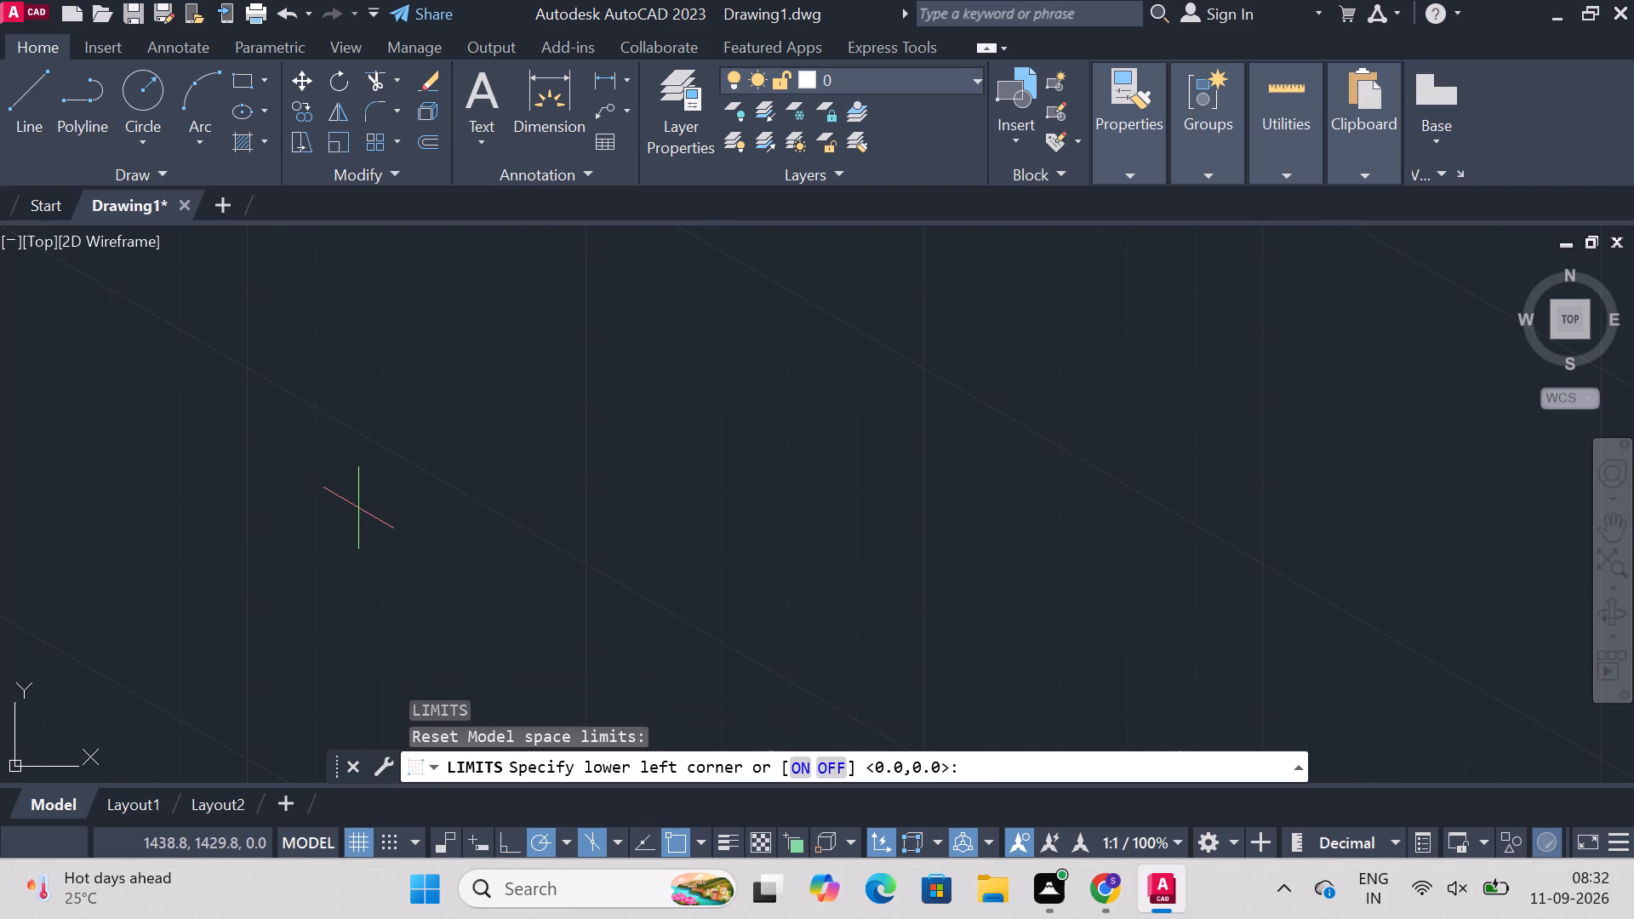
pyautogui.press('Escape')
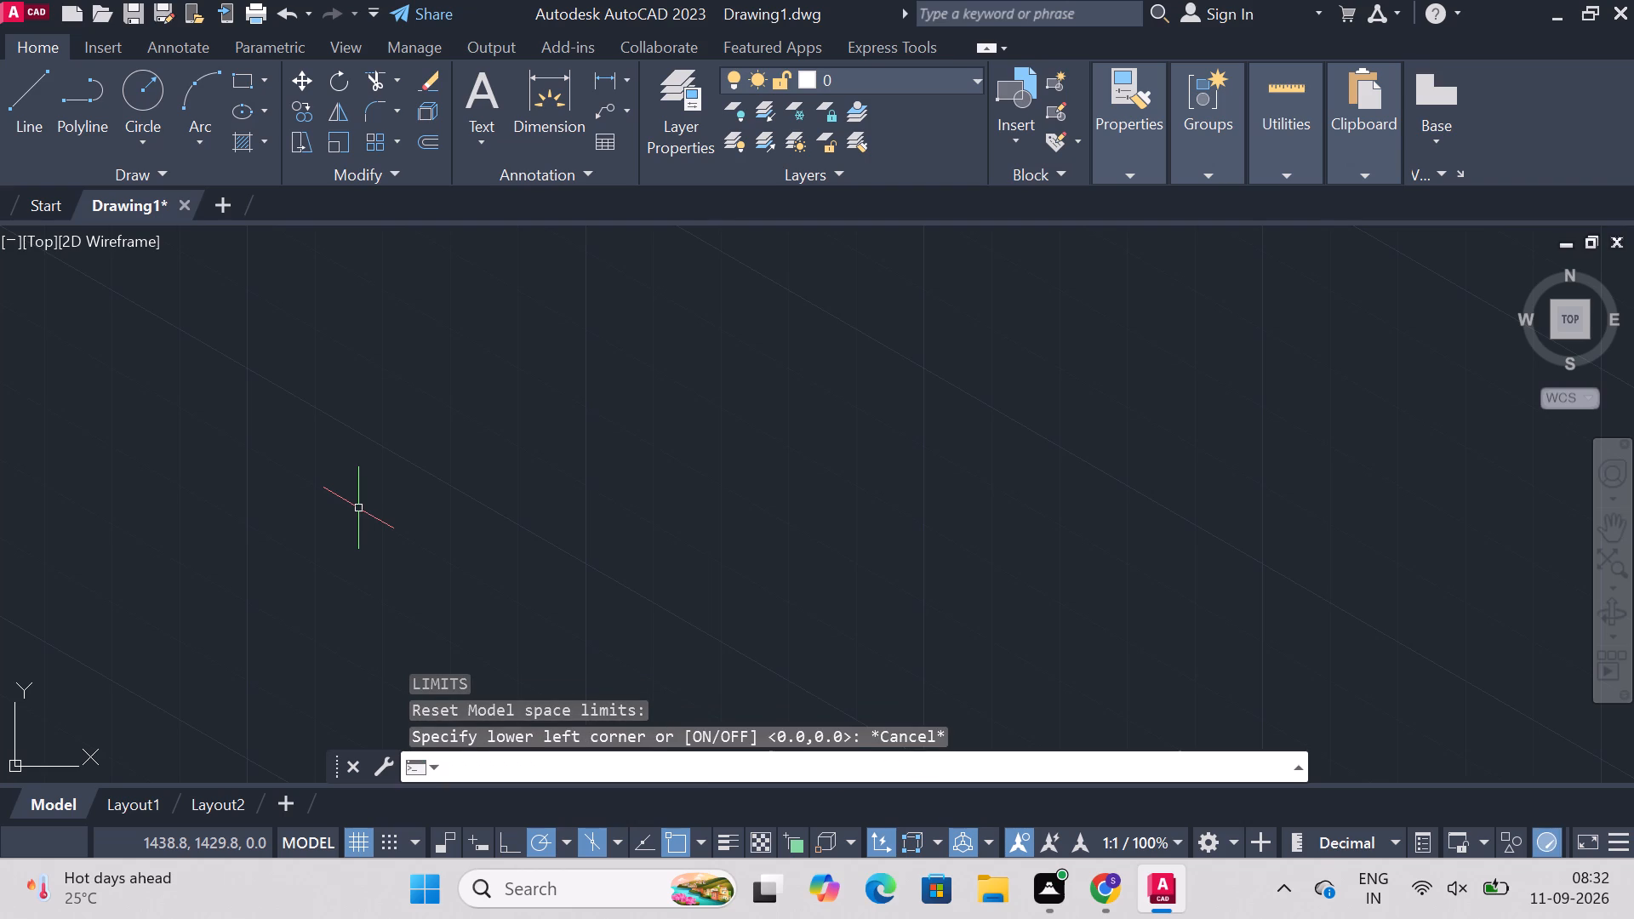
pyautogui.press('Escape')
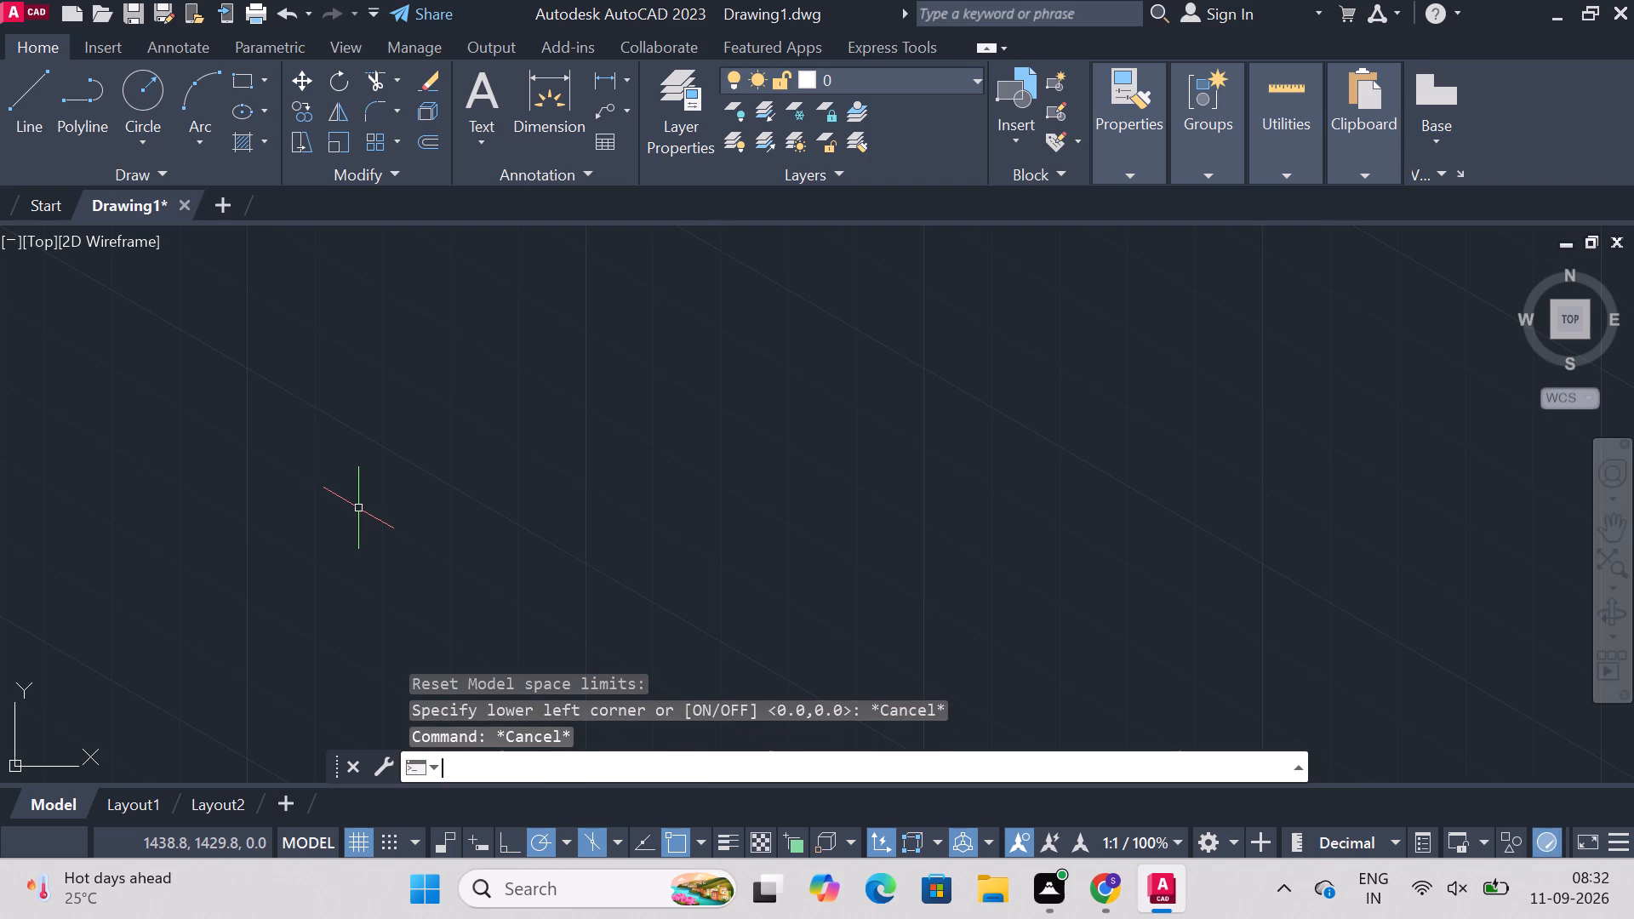
# Draw a 44 mm line at 30° from a freely picked start point in the empty drawing.
pyautogui.write('lim')
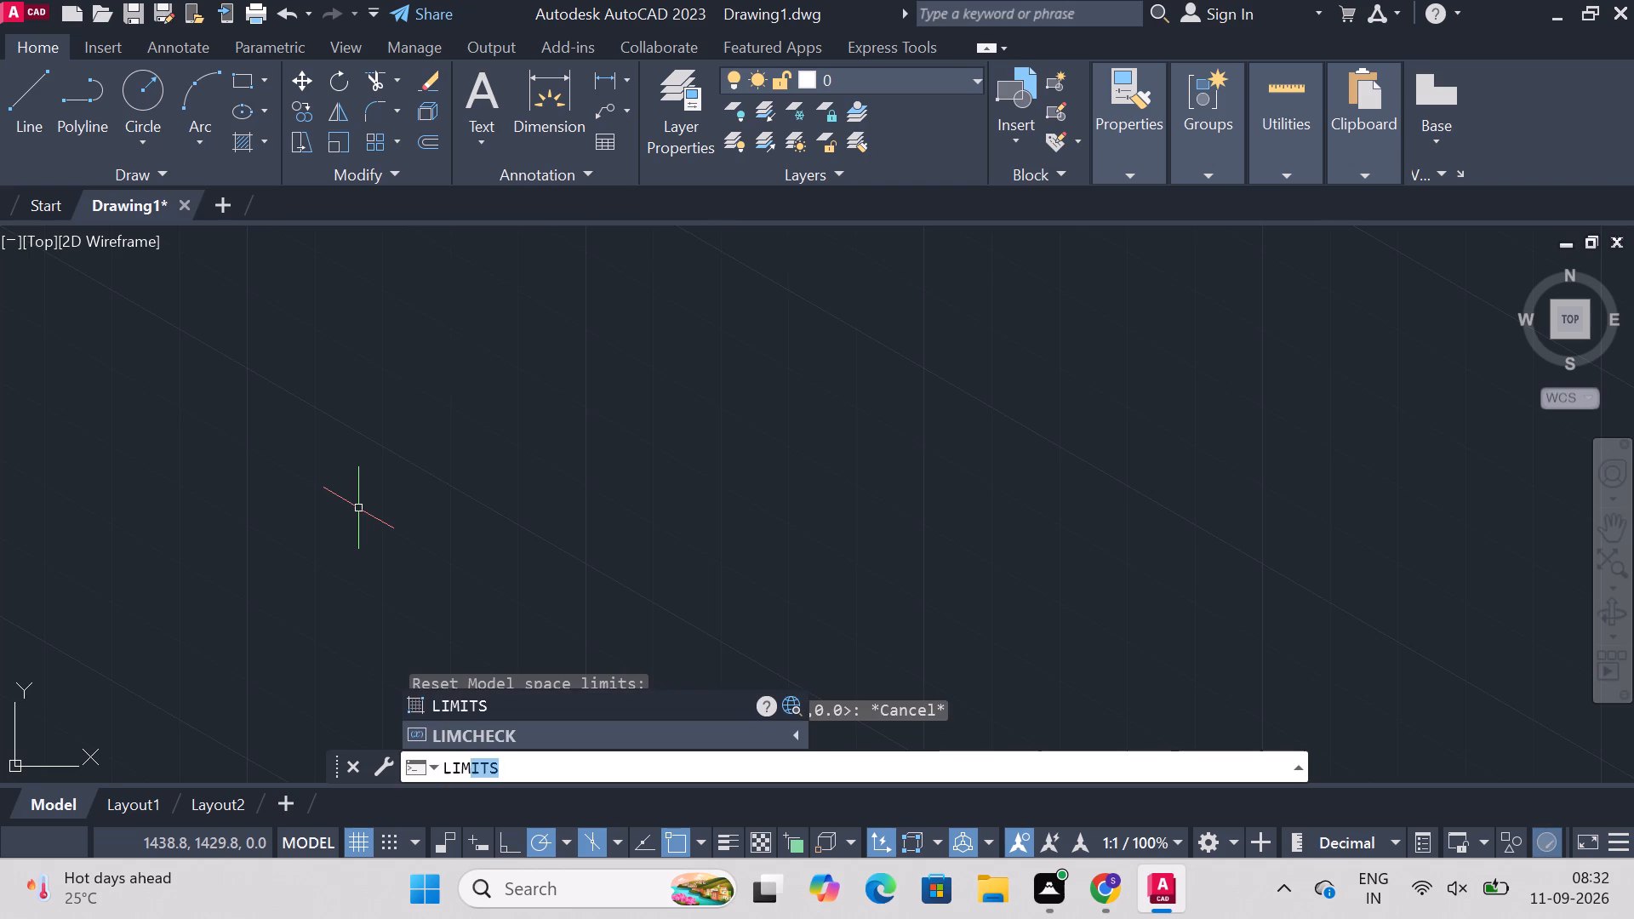
pyautogui.press('BackSpace')
pyautogui.press('BackSpace')
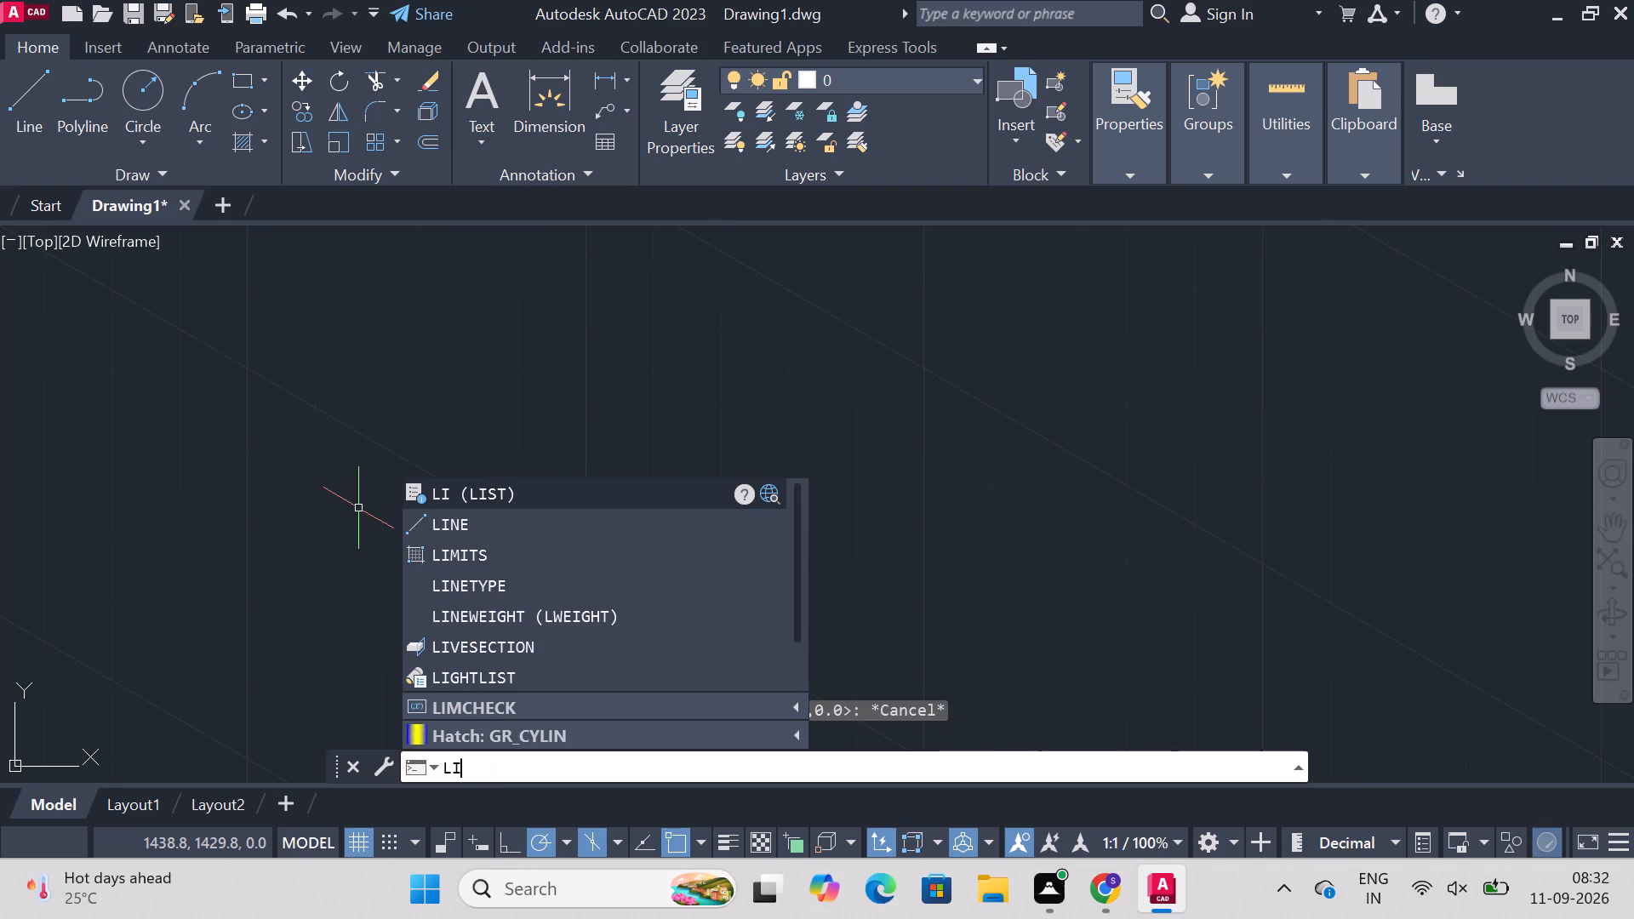
pyautogui.write('ne')
pyautogui.press('Return')
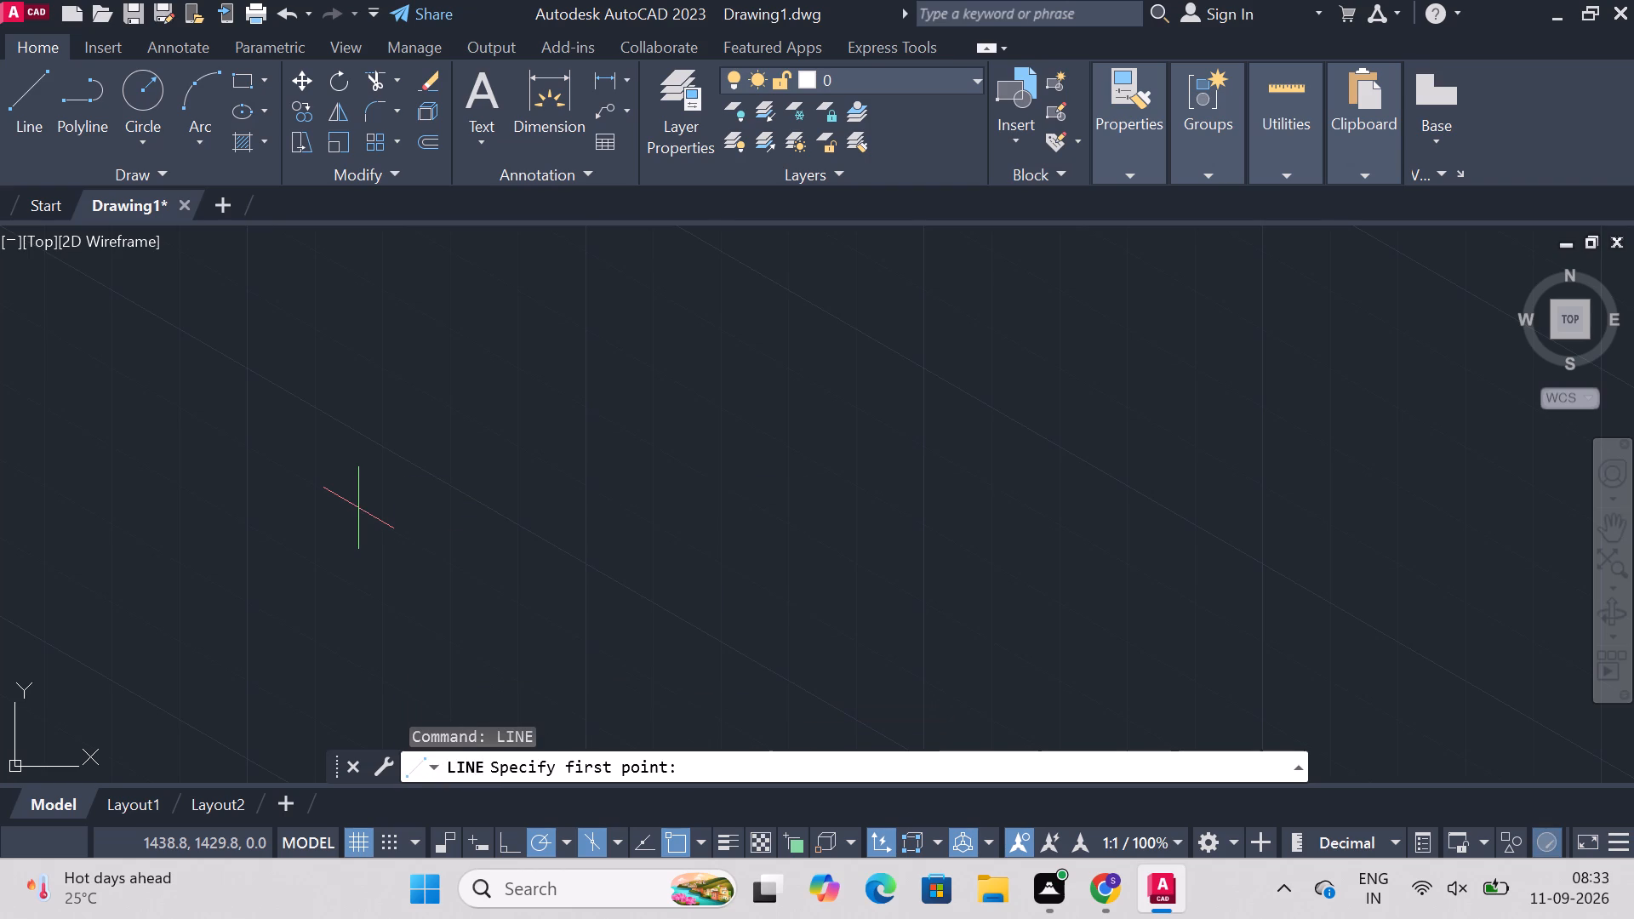
pyautogui.click(454, 597)
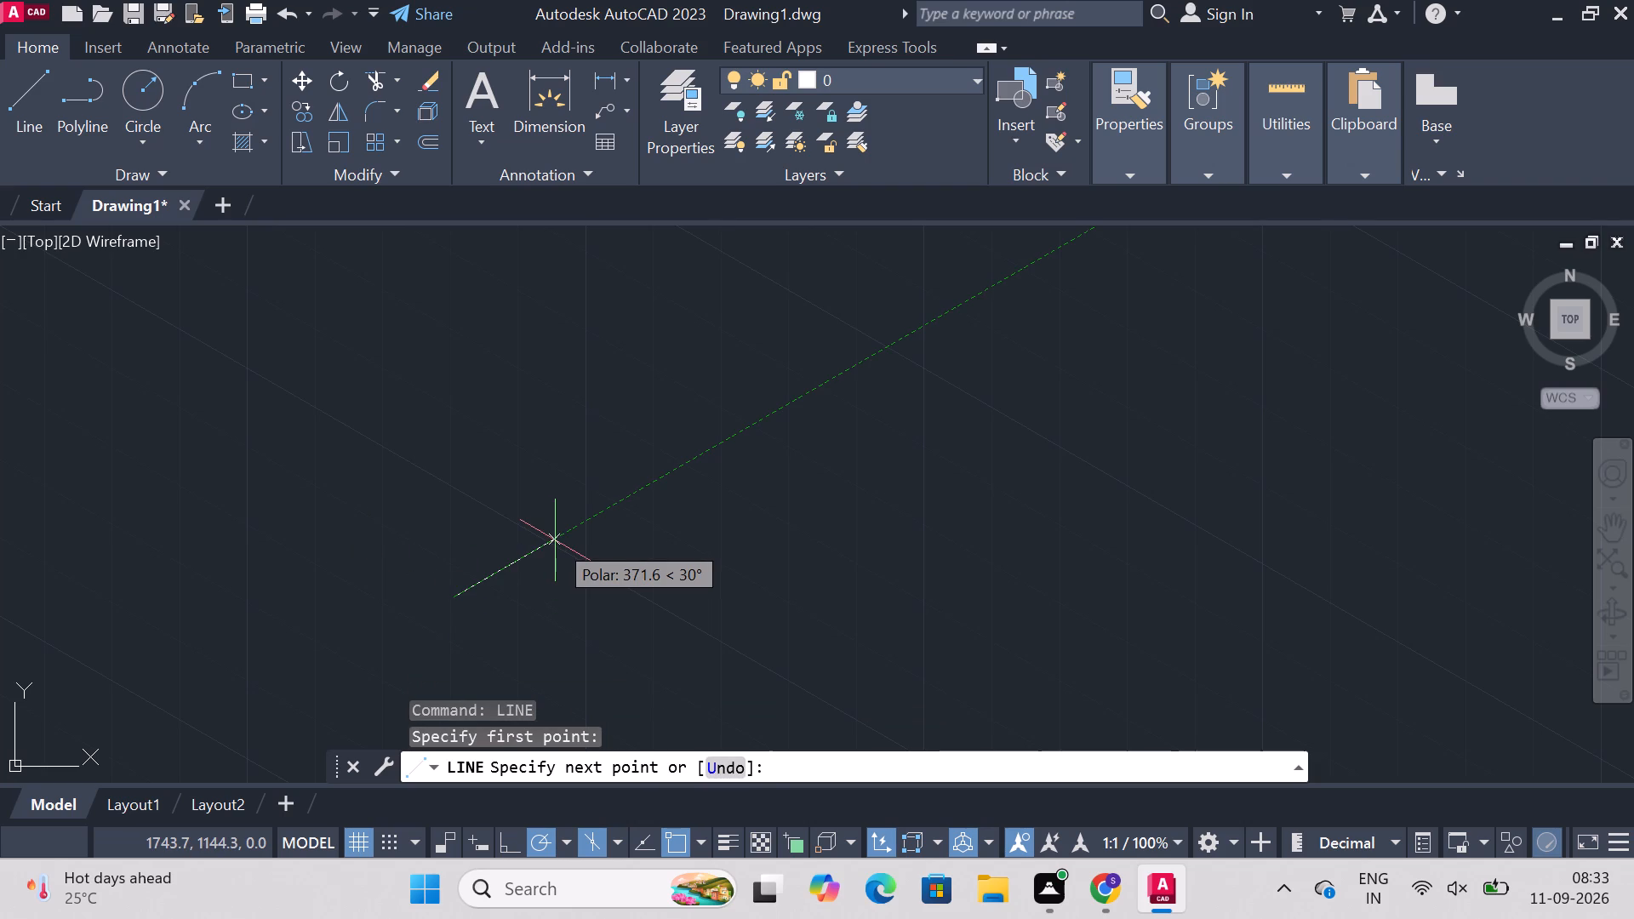
pyautogui.write('44')
pyautogui.press('Return')
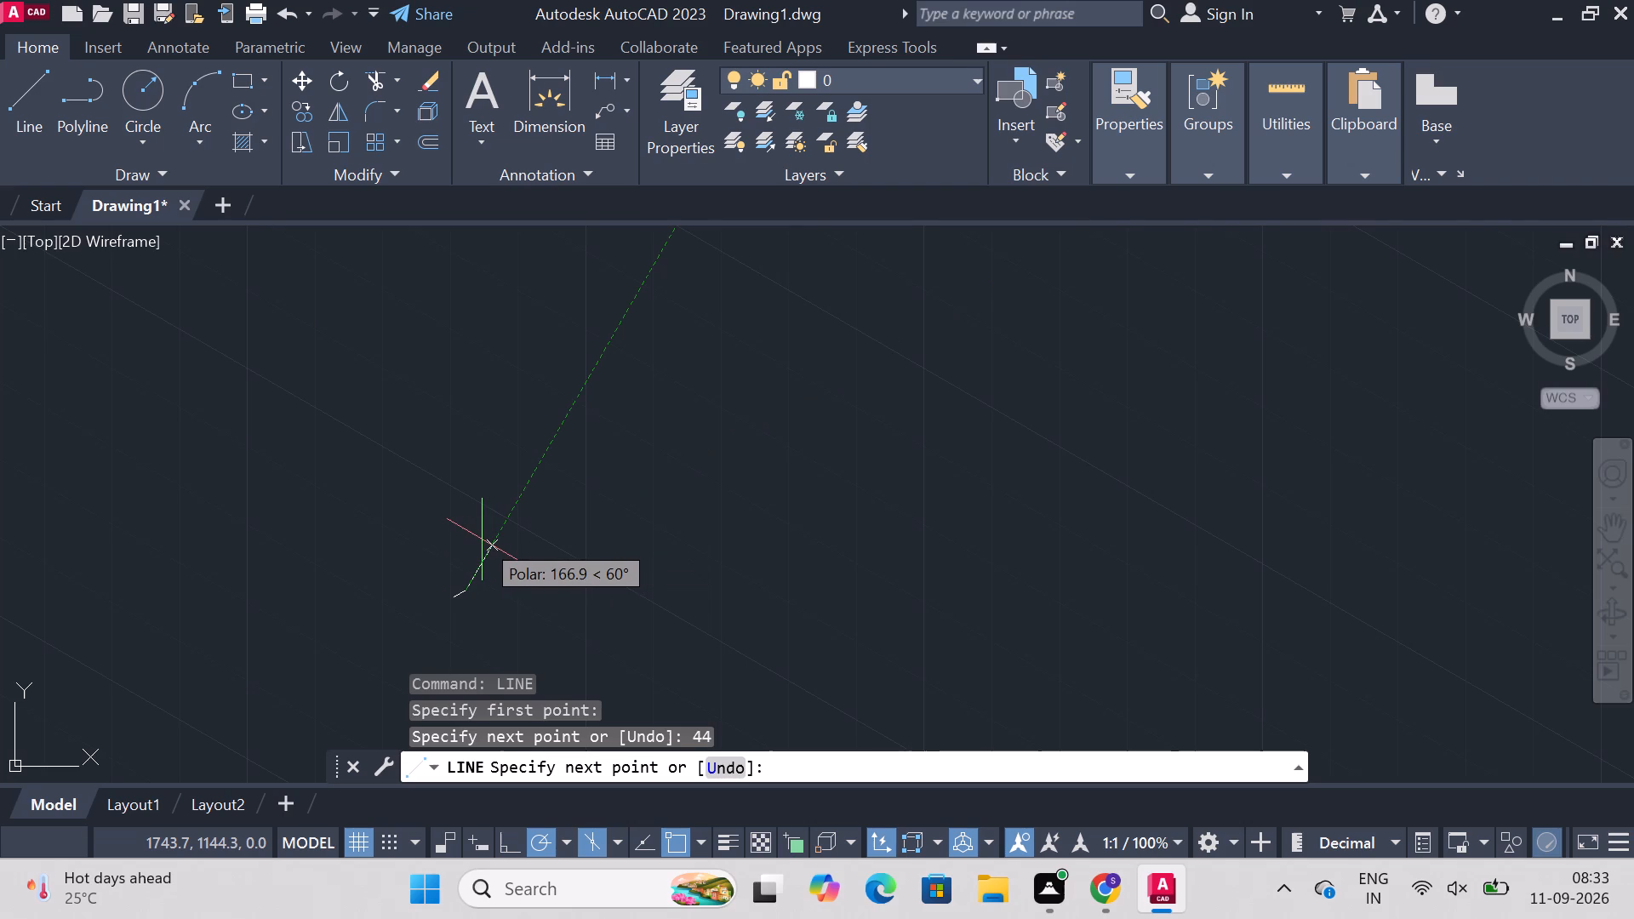
pyautogui.press('Escape')
# Draw a 26 mm line at 150° from the lower endpoint of the 44 mm line.
pyautogui.press('z')
pyautogui.press('Return')
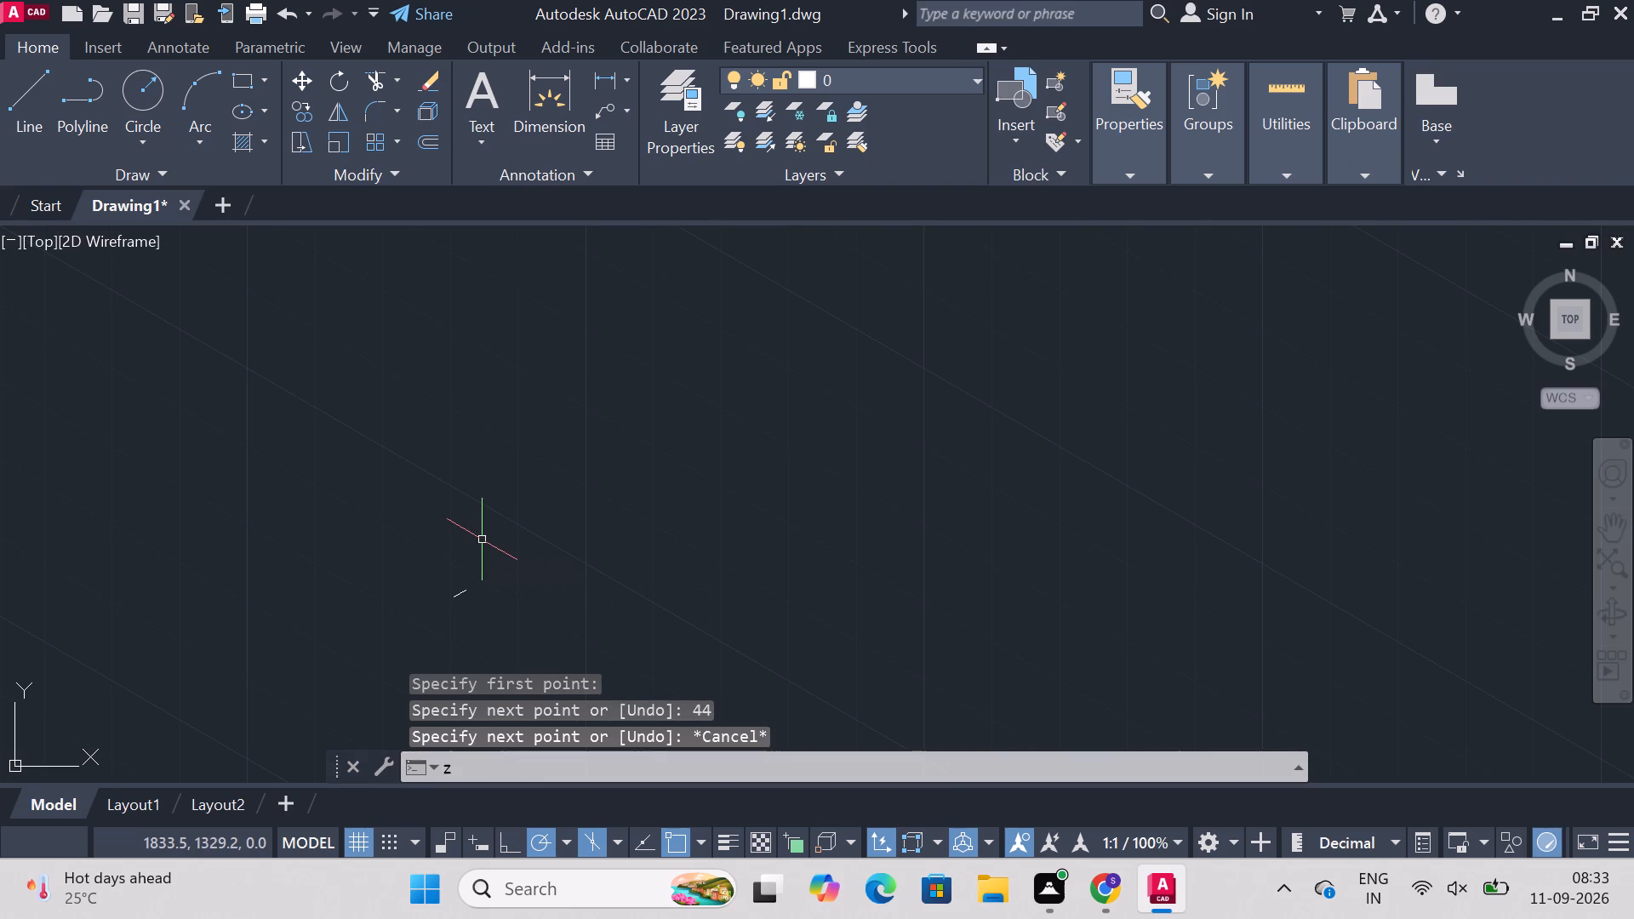
pyautogui.press('a')
pyautogui.press('Return')
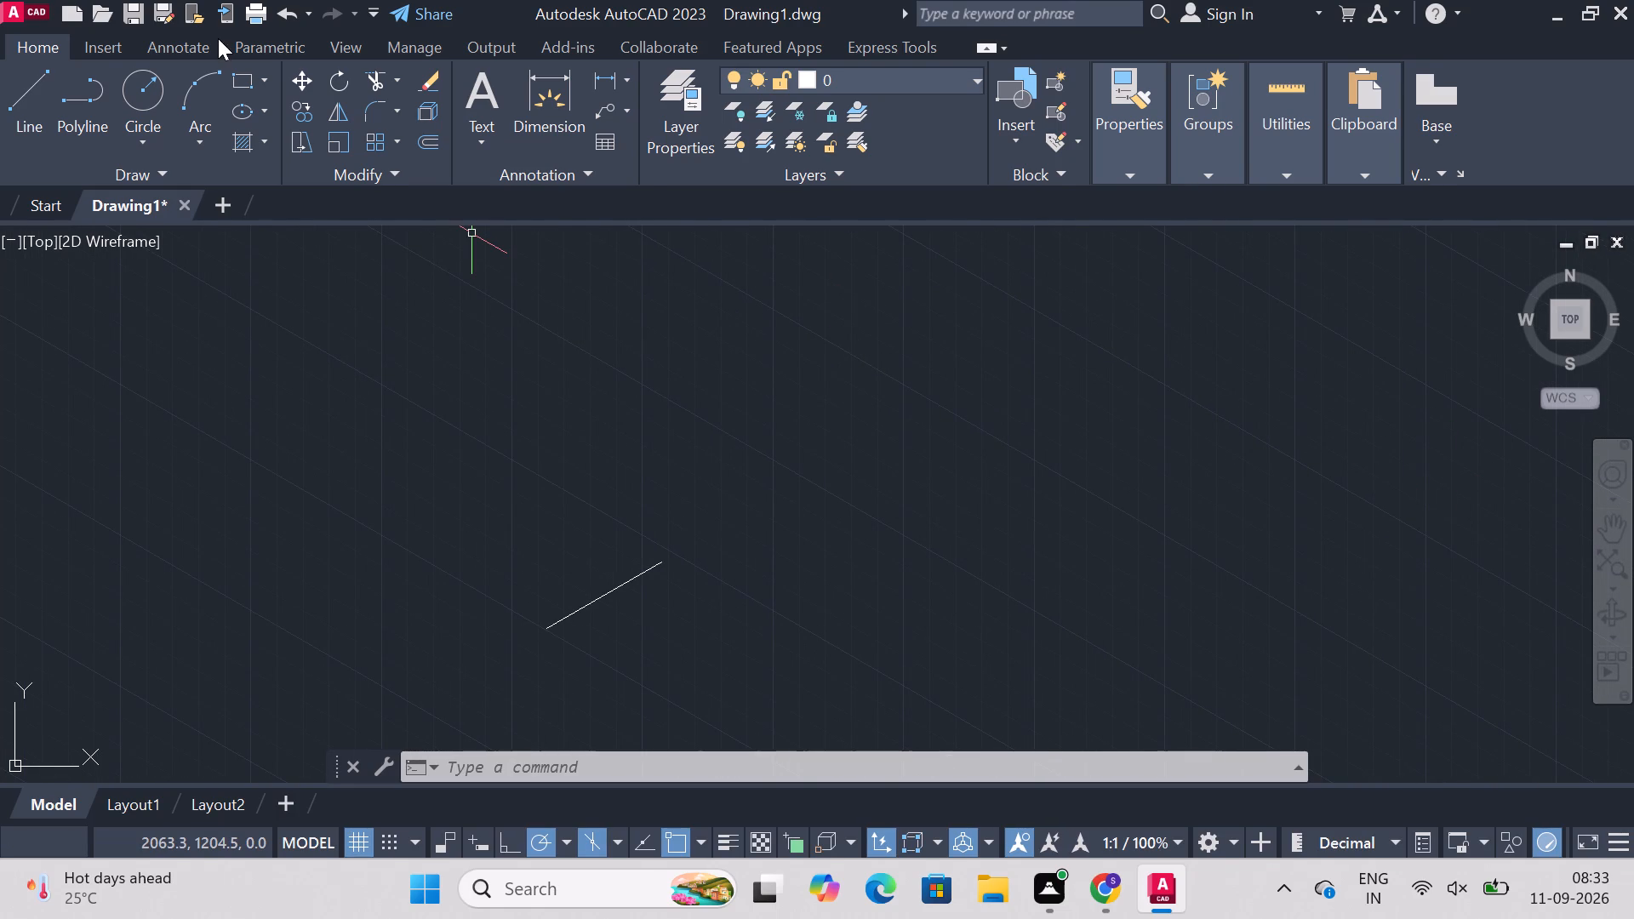
pyautogui.click(515, 100)
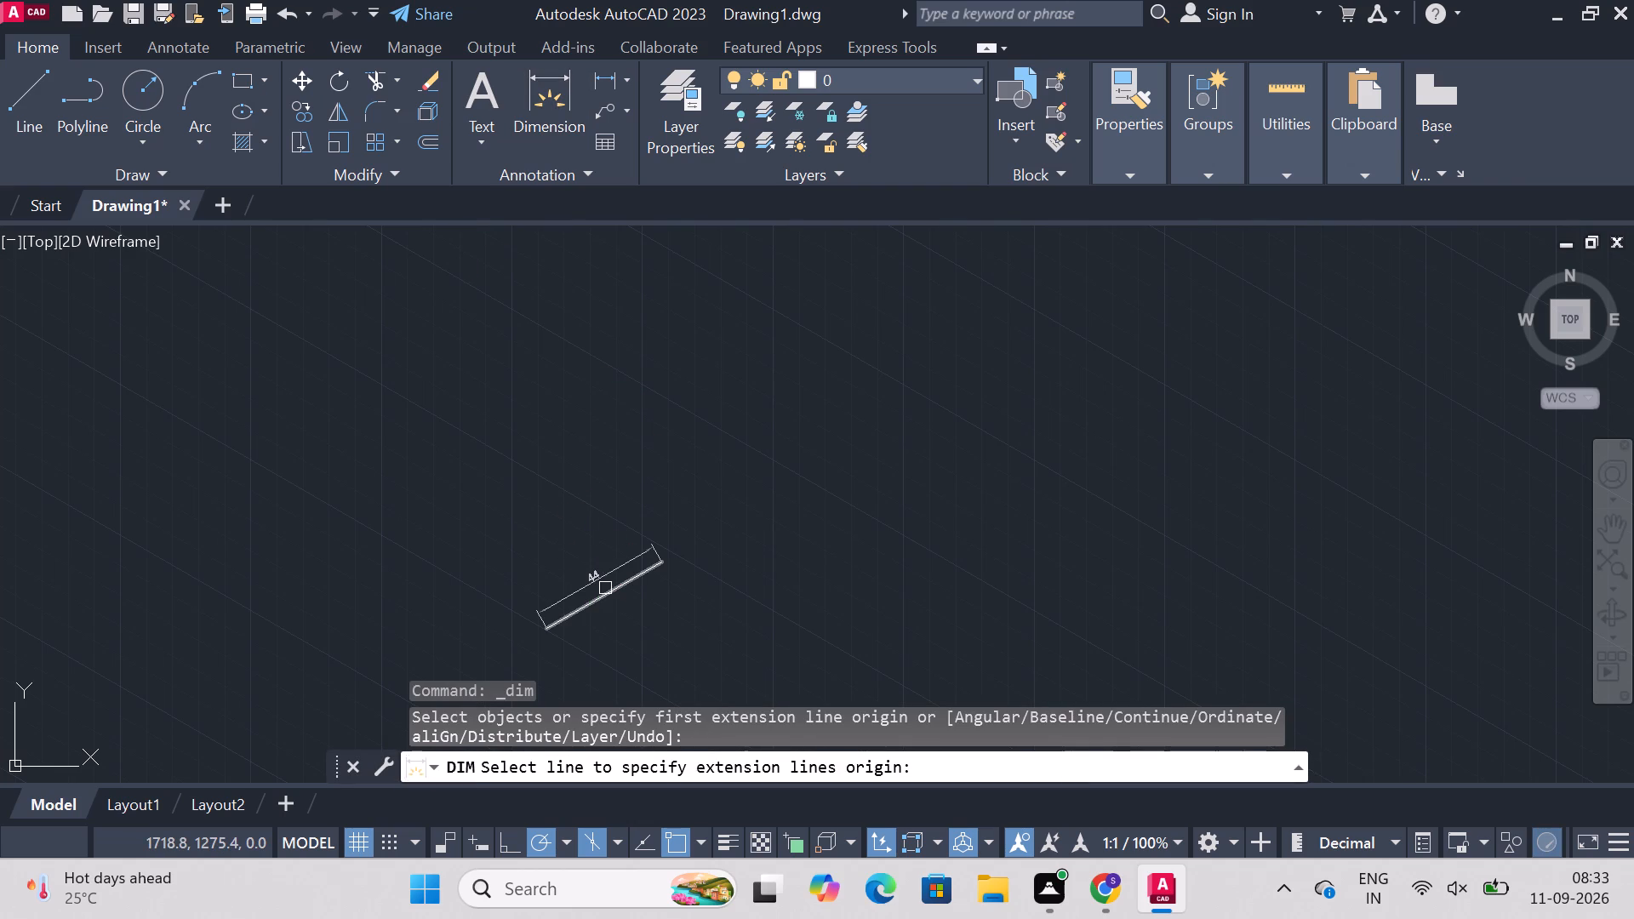
pyautogui.click(37, 86)
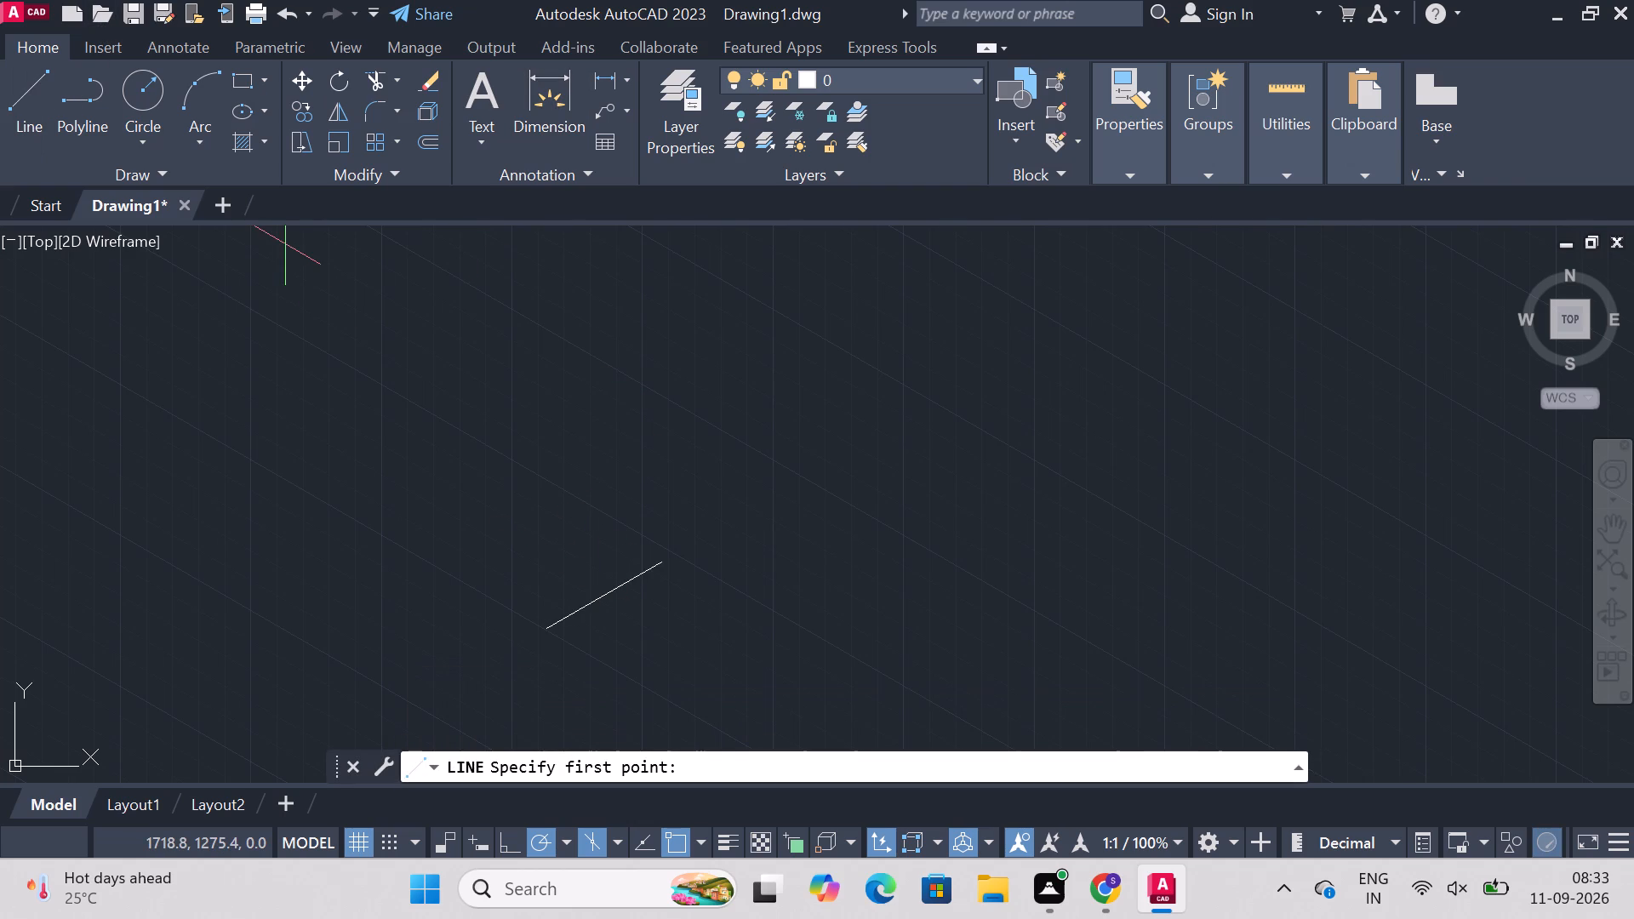
pyautogui.click(546, 633)
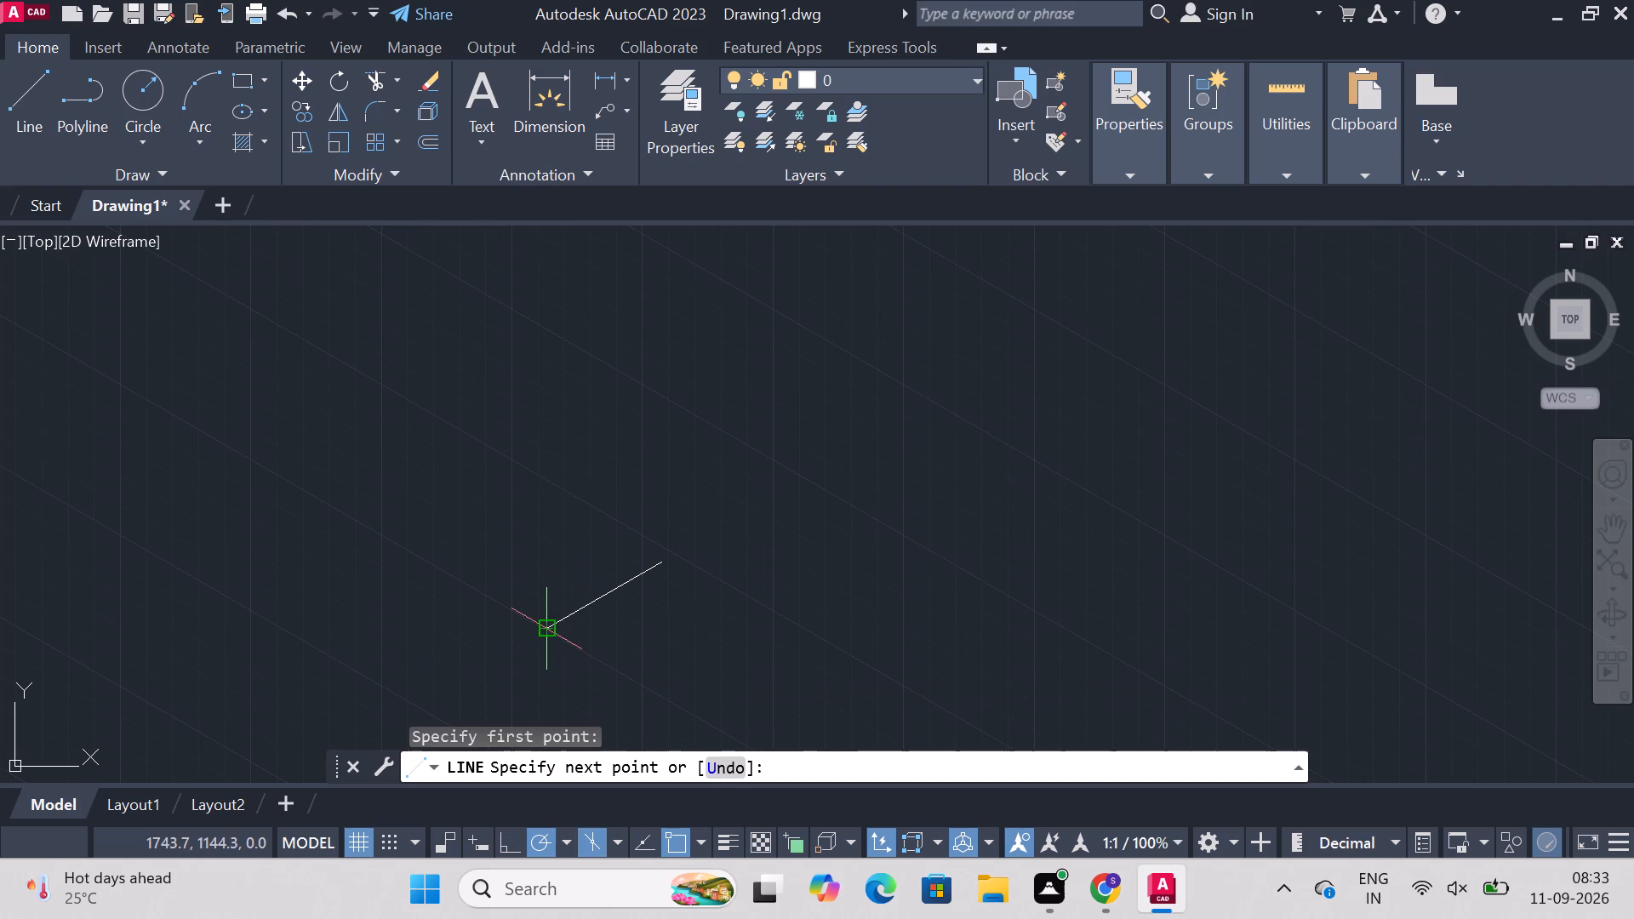
pyautogui.click(468, 578)
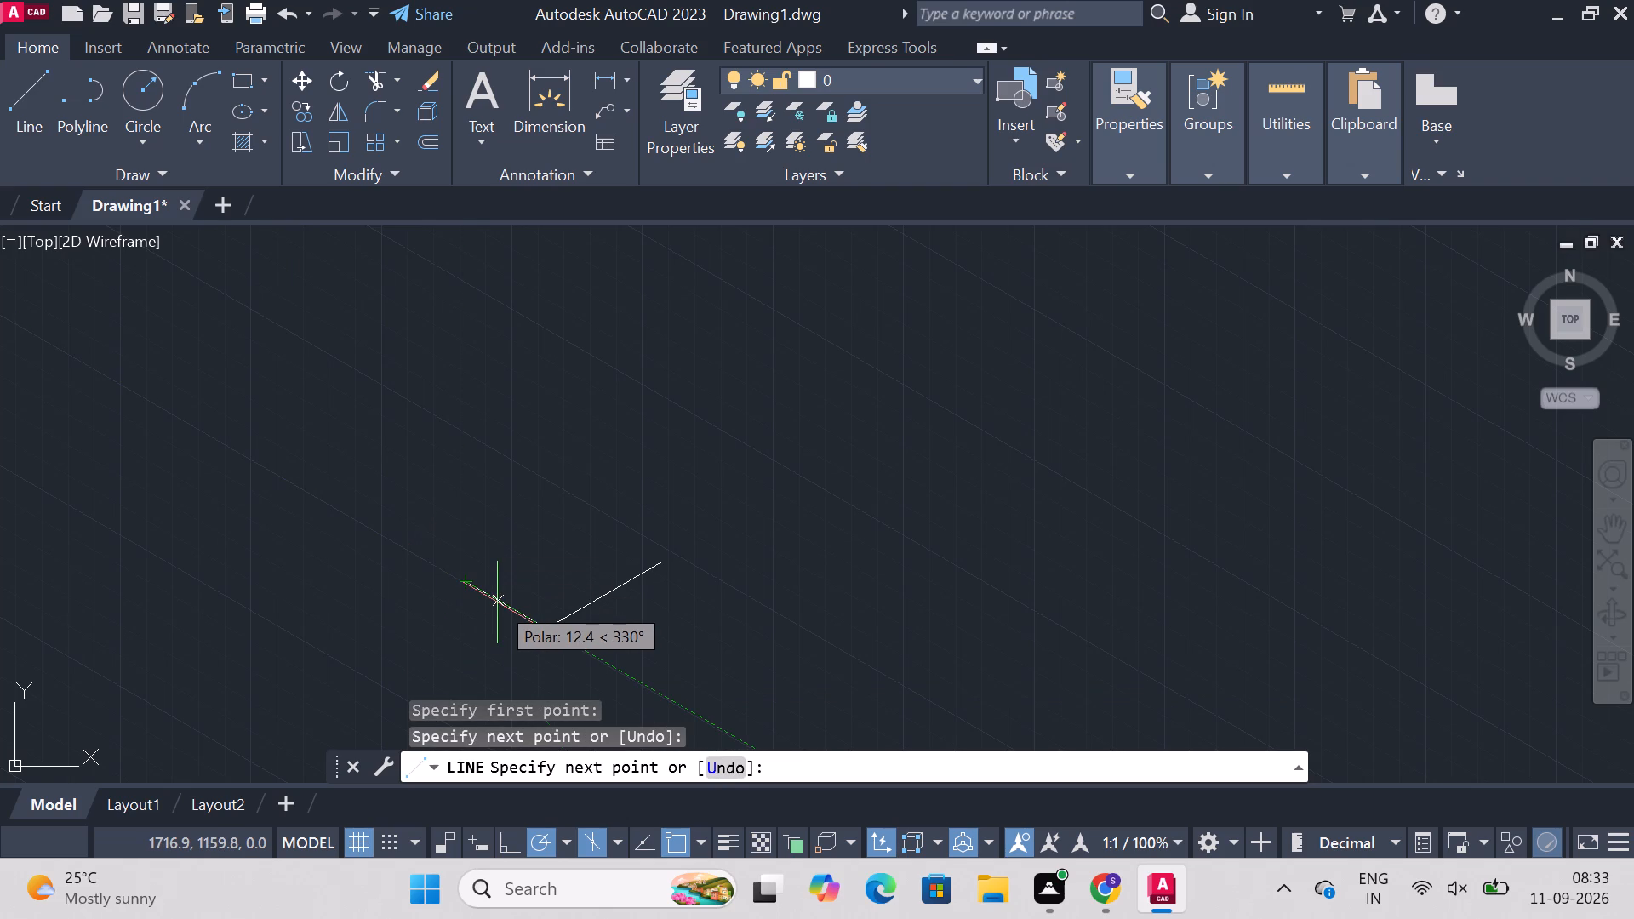
pyautogui.hotkey('ctrl', 'z')
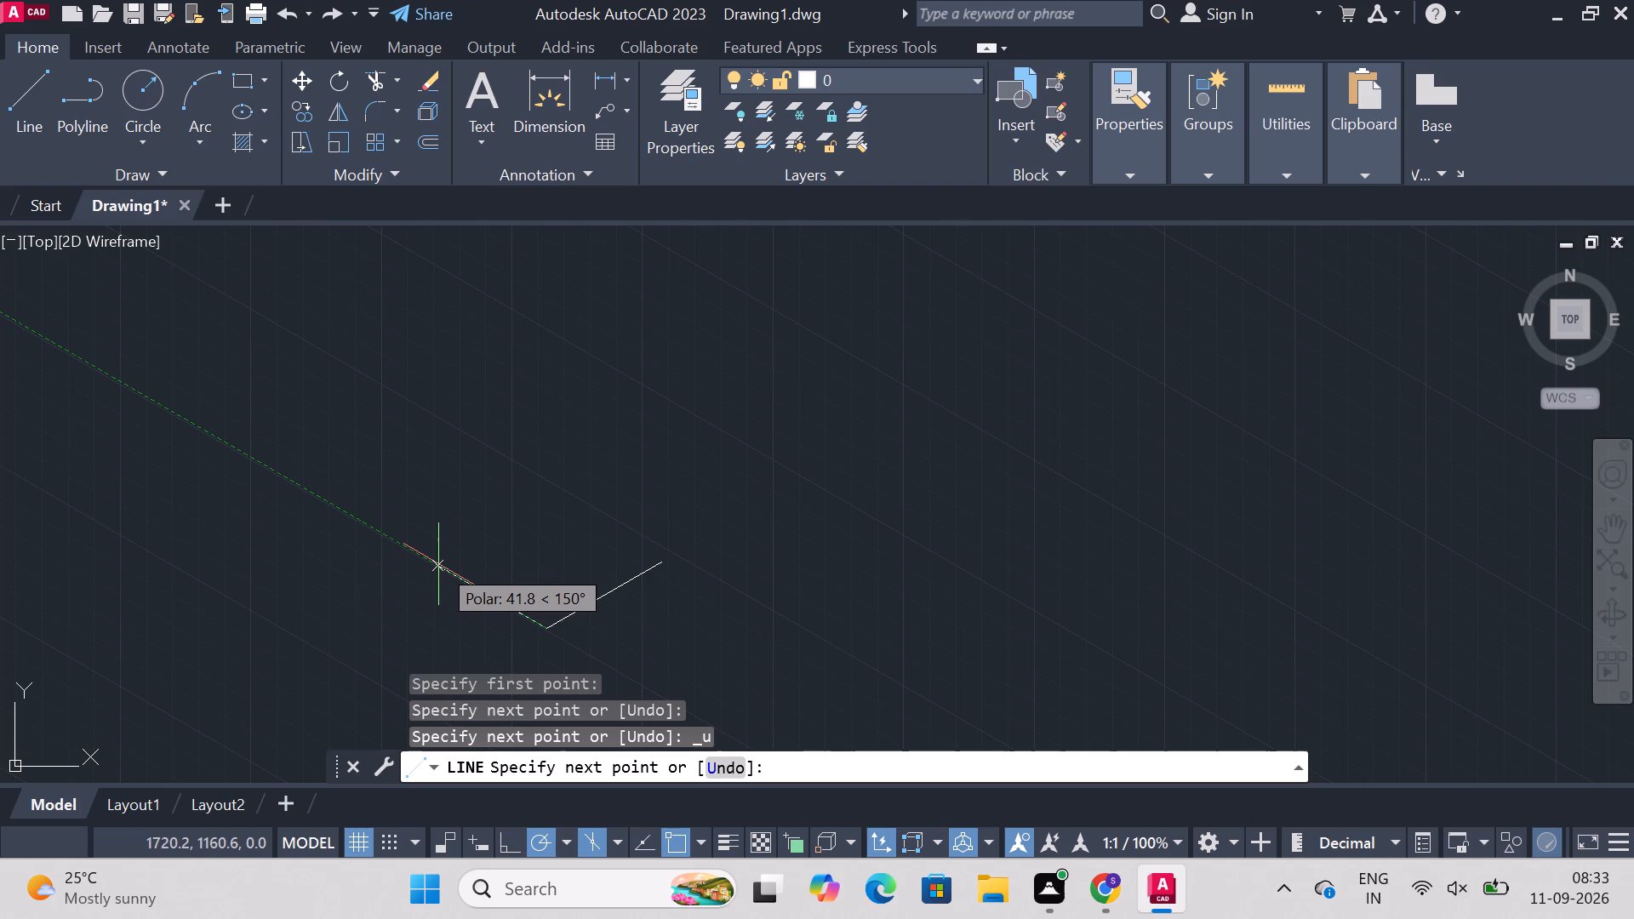
pyautogui.write('26')
pyautogui.press('Return')
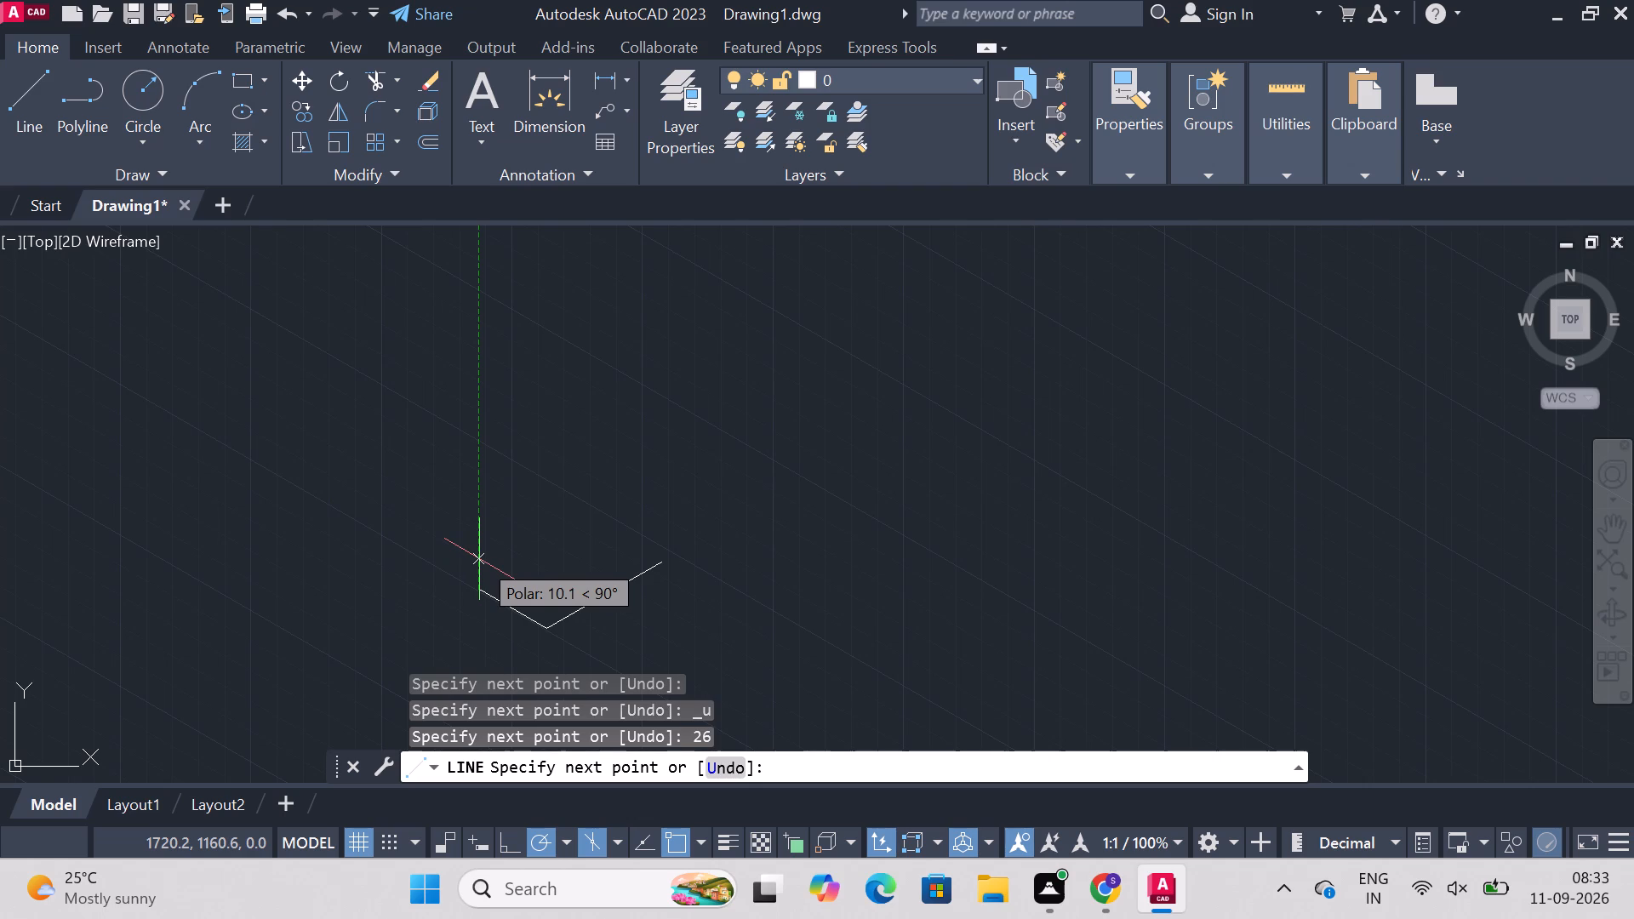
# From the 26 mm line's free end, draw connected lines 4 mm and 12 mm up, 4 mm at 330° and 12 mm down.
pyautogui.press('4')
pyautogui.press('Return')
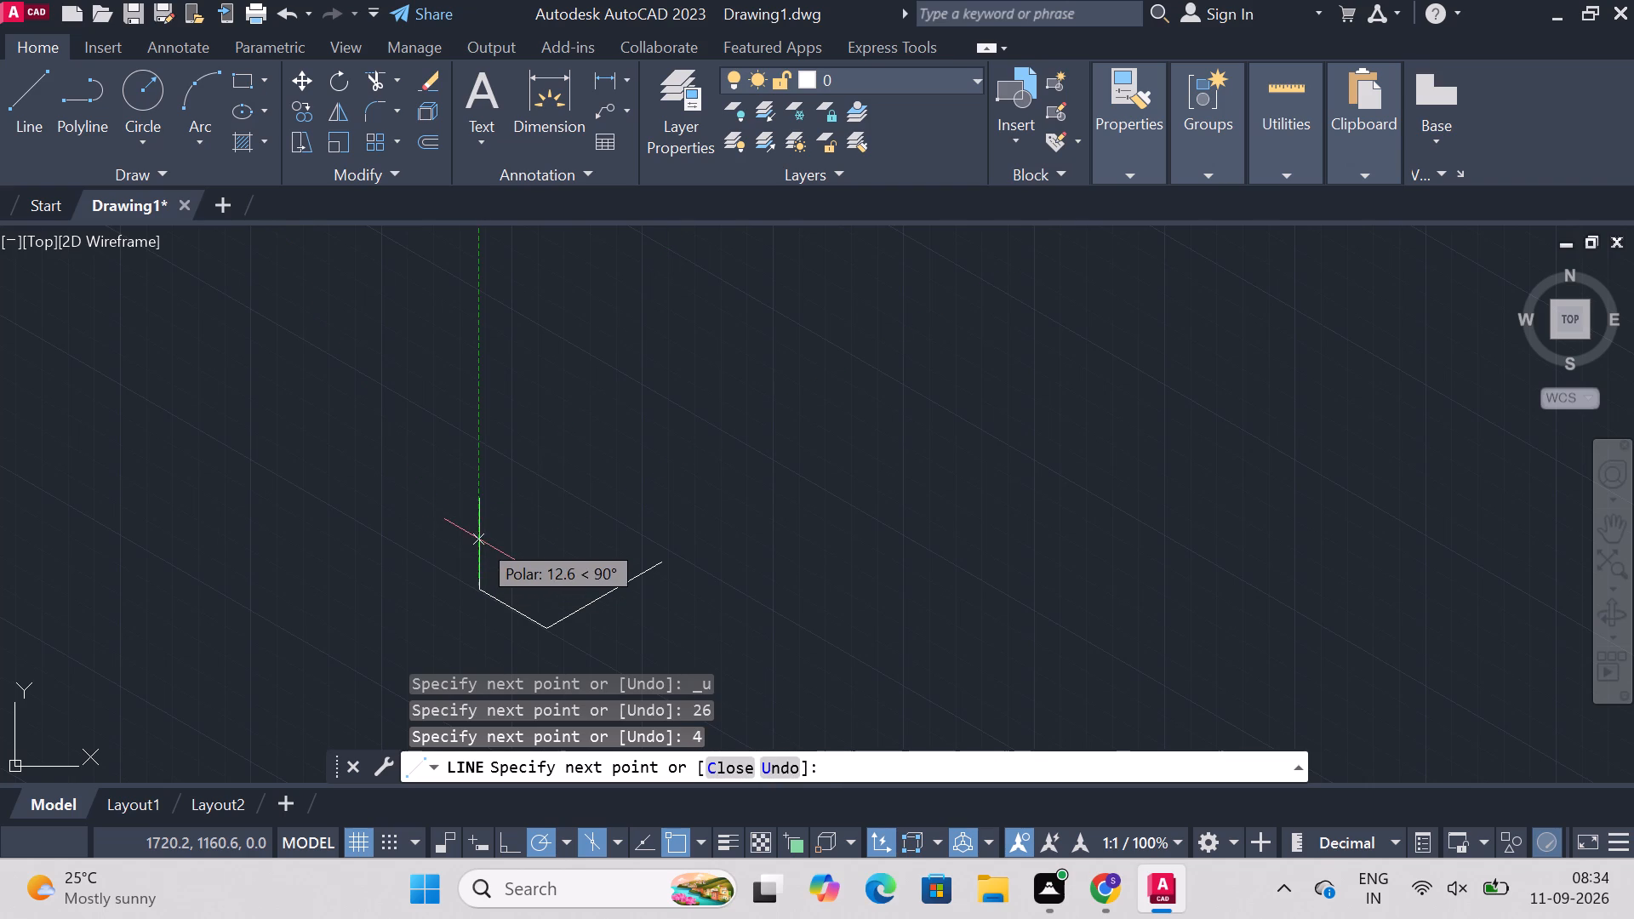
pyautogui.write('12')
pyautogui.press('Return')
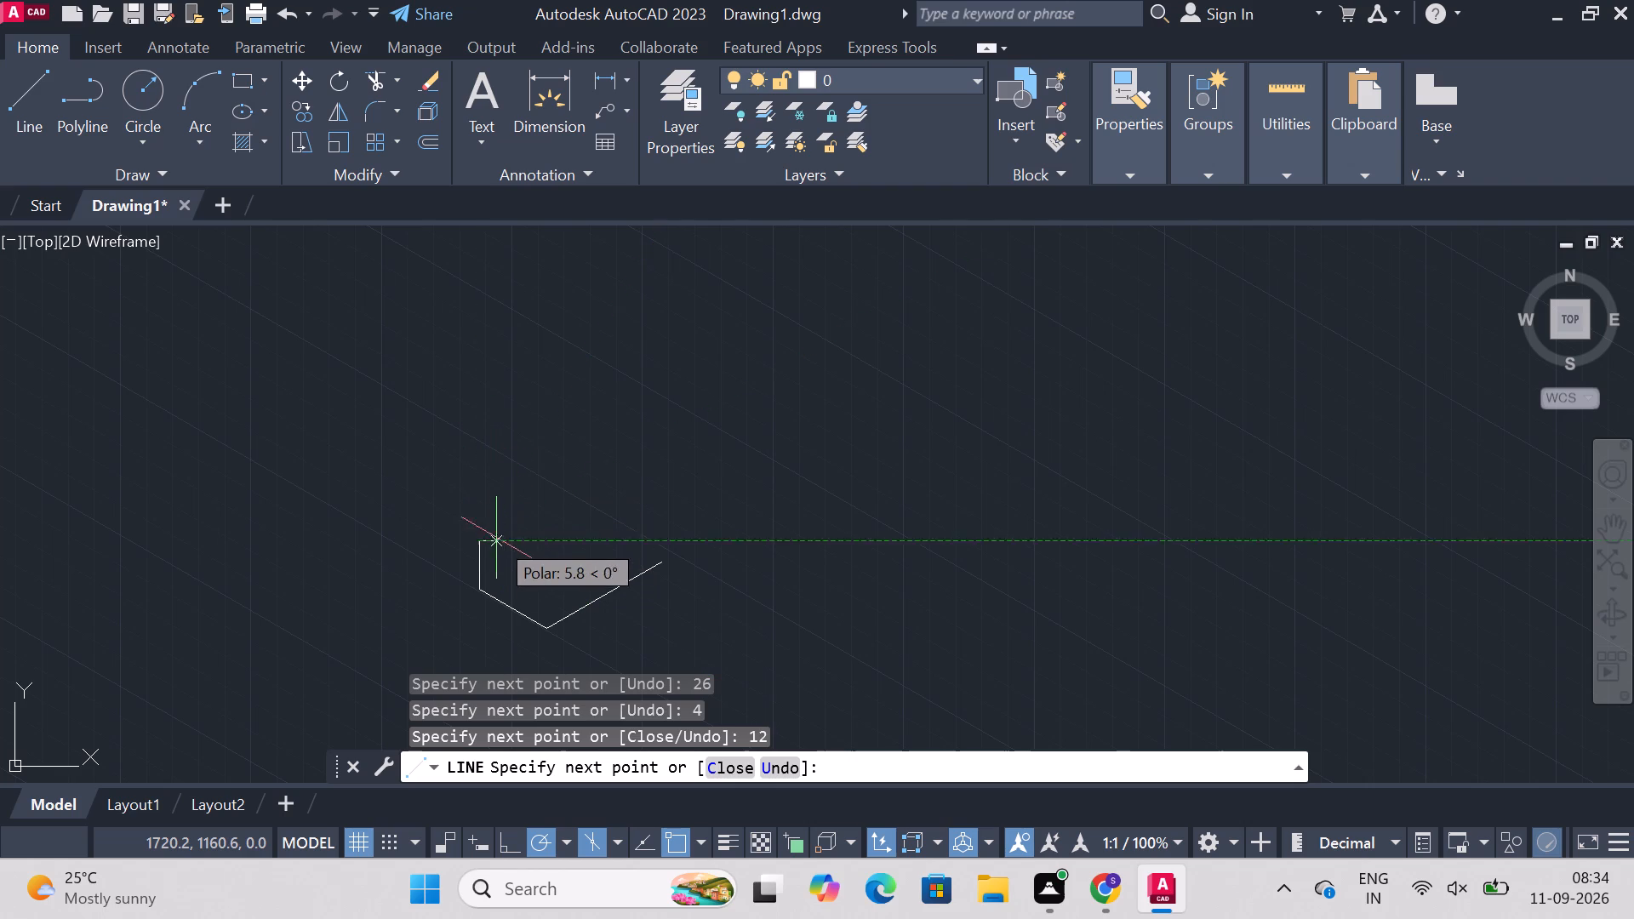
pyautogui.press('4')
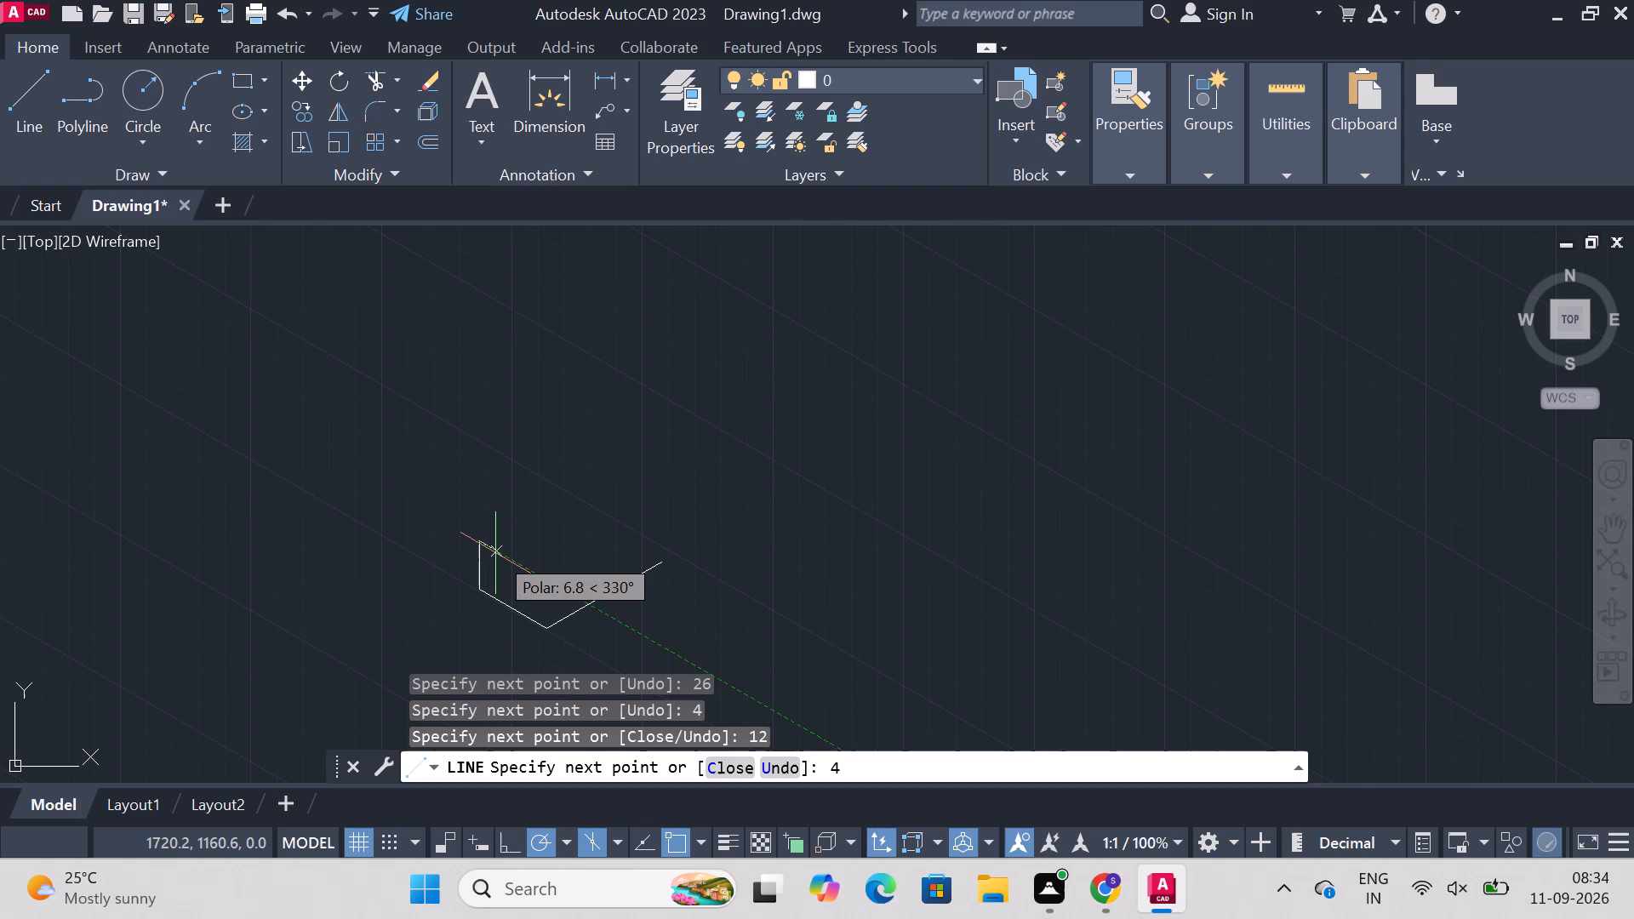
pyautogui.press('Return')
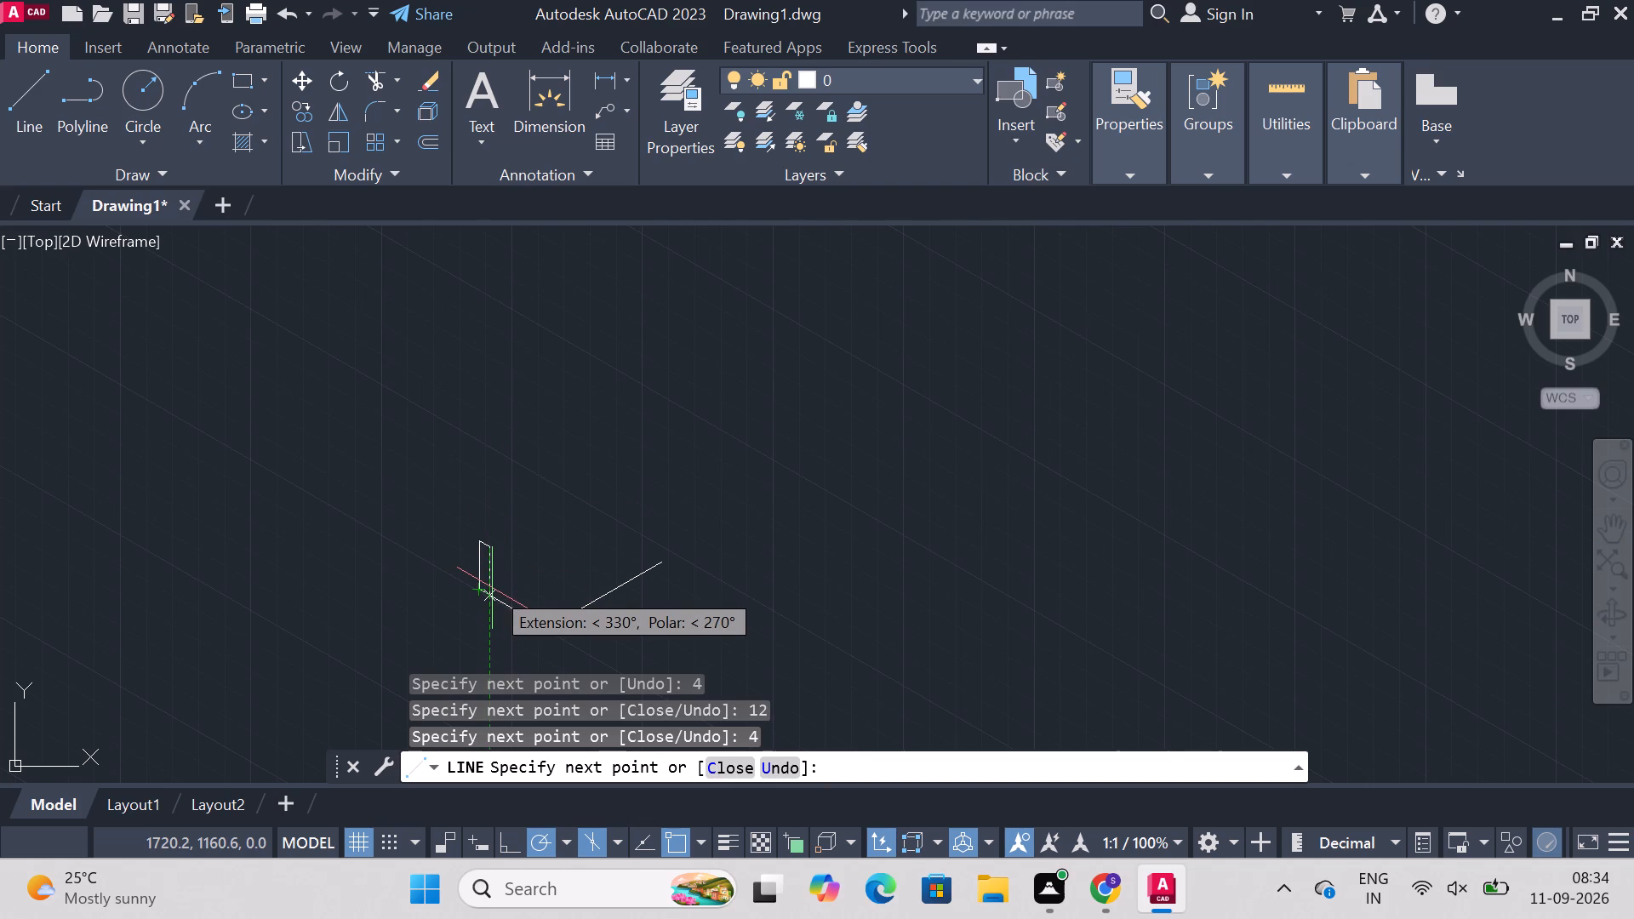
pyautogui.write('12')
pyautogui.press('Return')
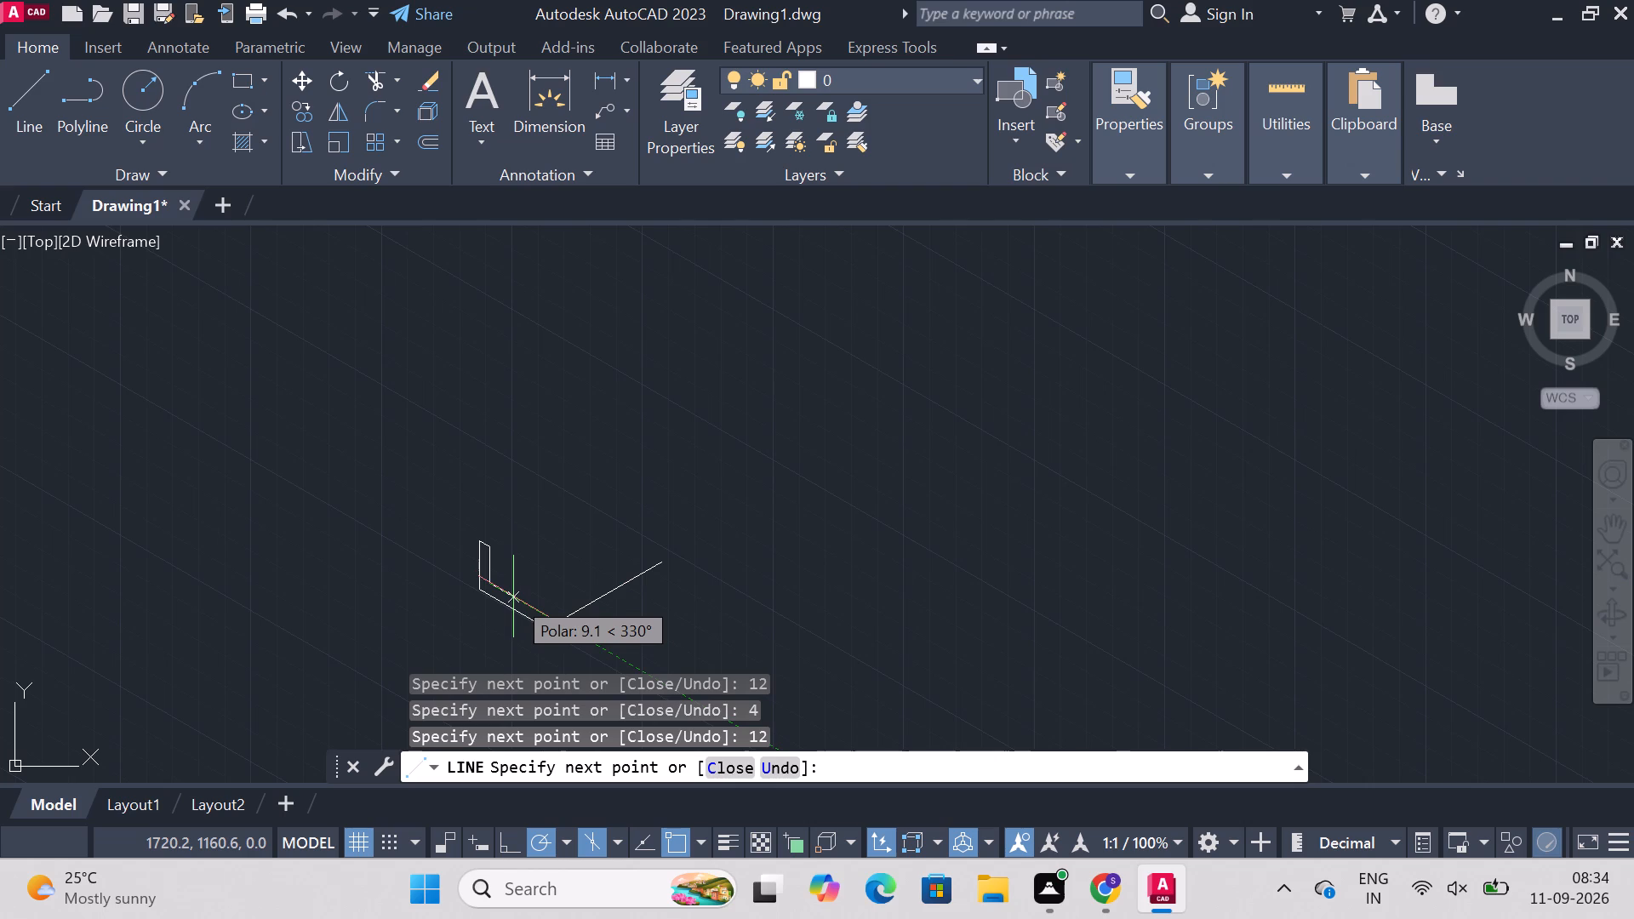
# Close the U-shaped end face with lines 18 mm at 330°, 12 mm up, 4 mm at 330° and 16 mm down to the base corner.
pyautogui.write('18')
pyautogui.press('Return')
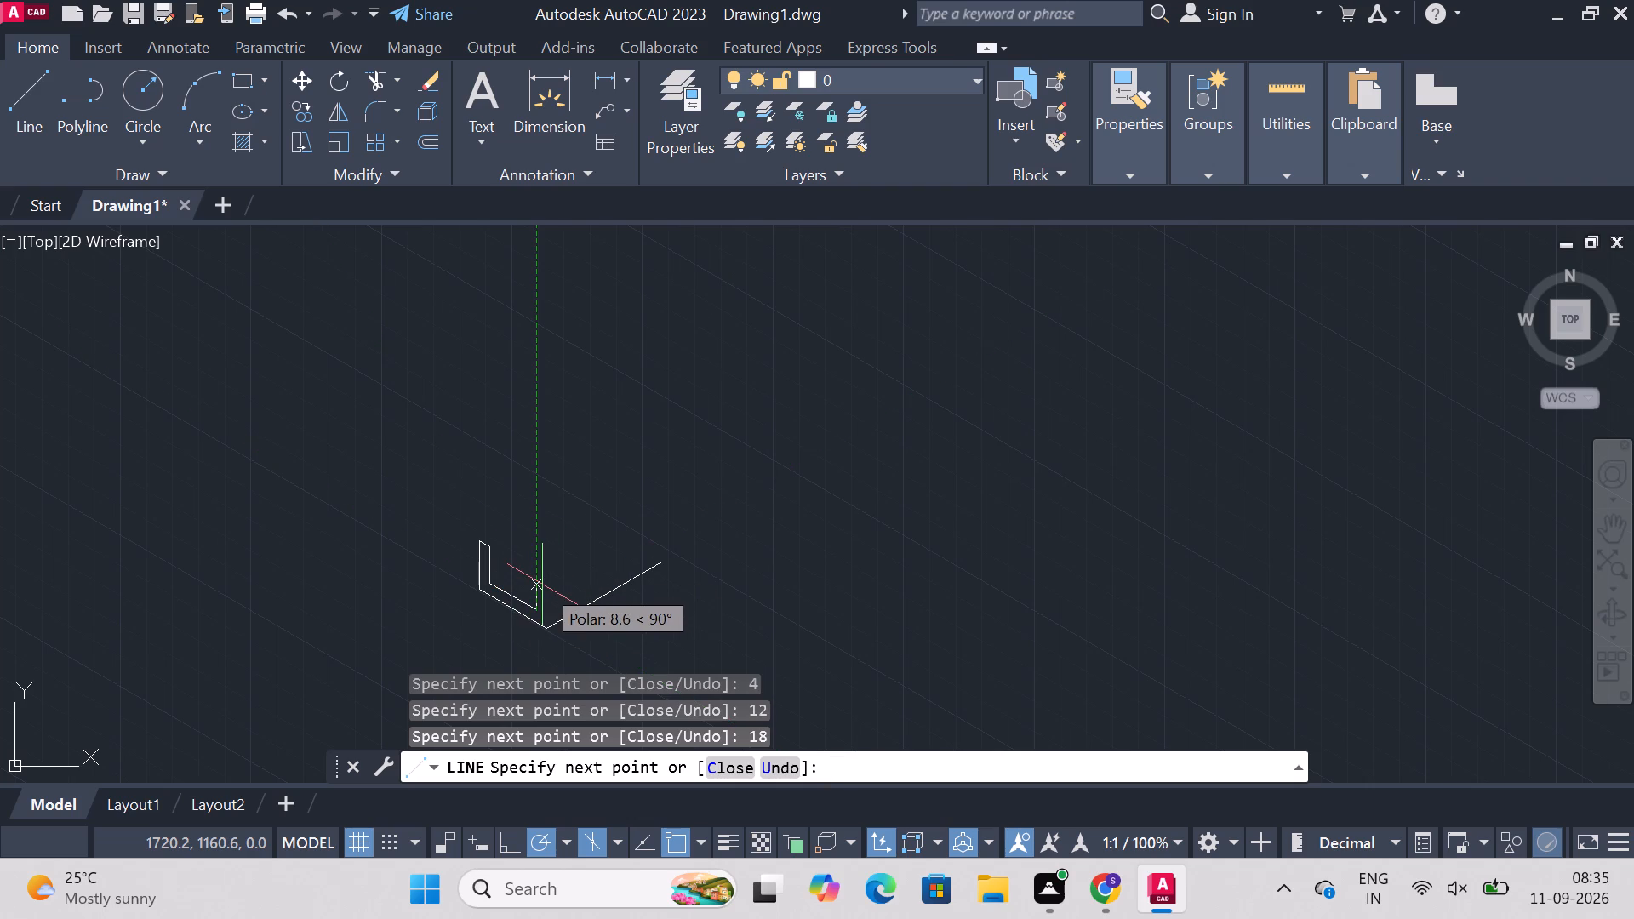
pyautogui.write('12')
pyautogui.press('Return')
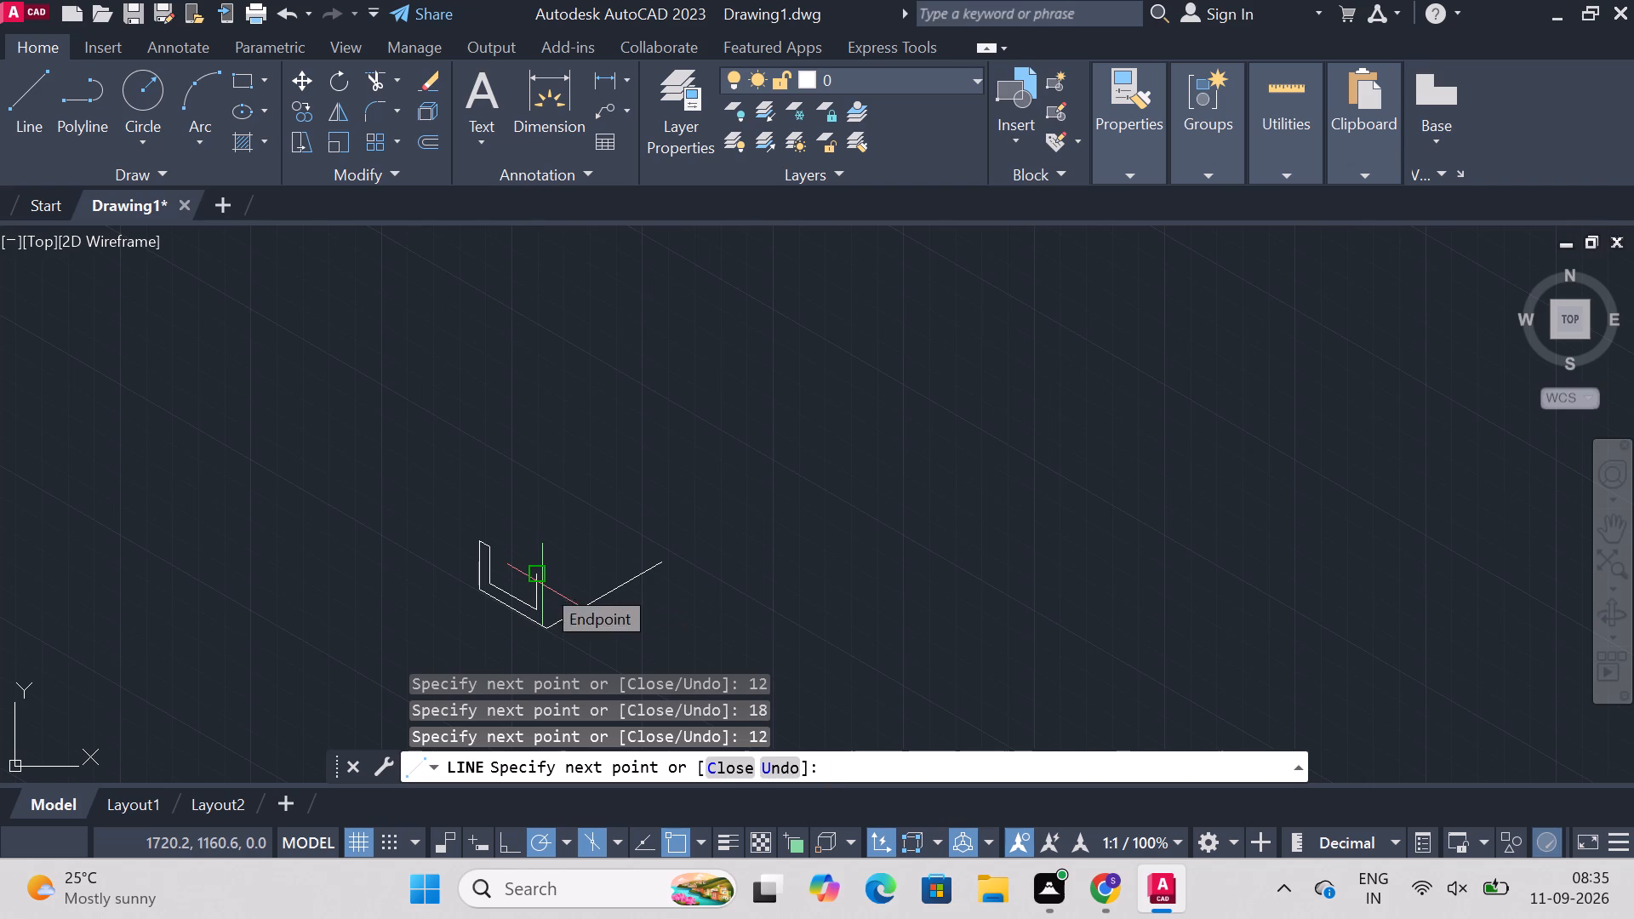
pyautogui.press('4')
pyautogui.press('Return')
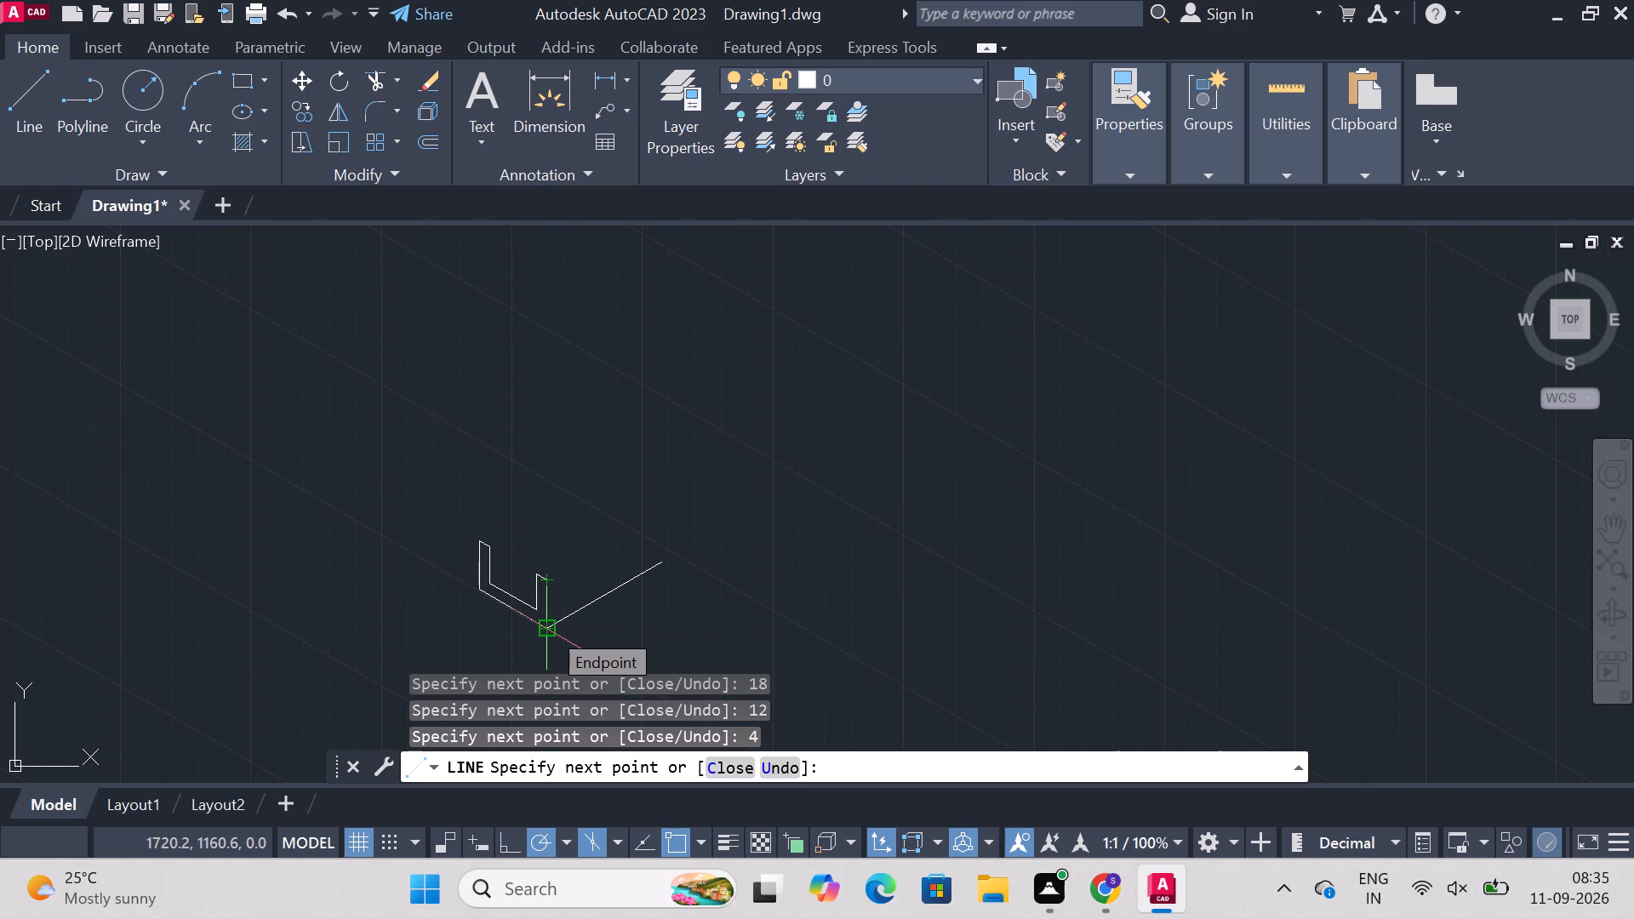
pyautogui.write('16')
pyautogui.press('Return')
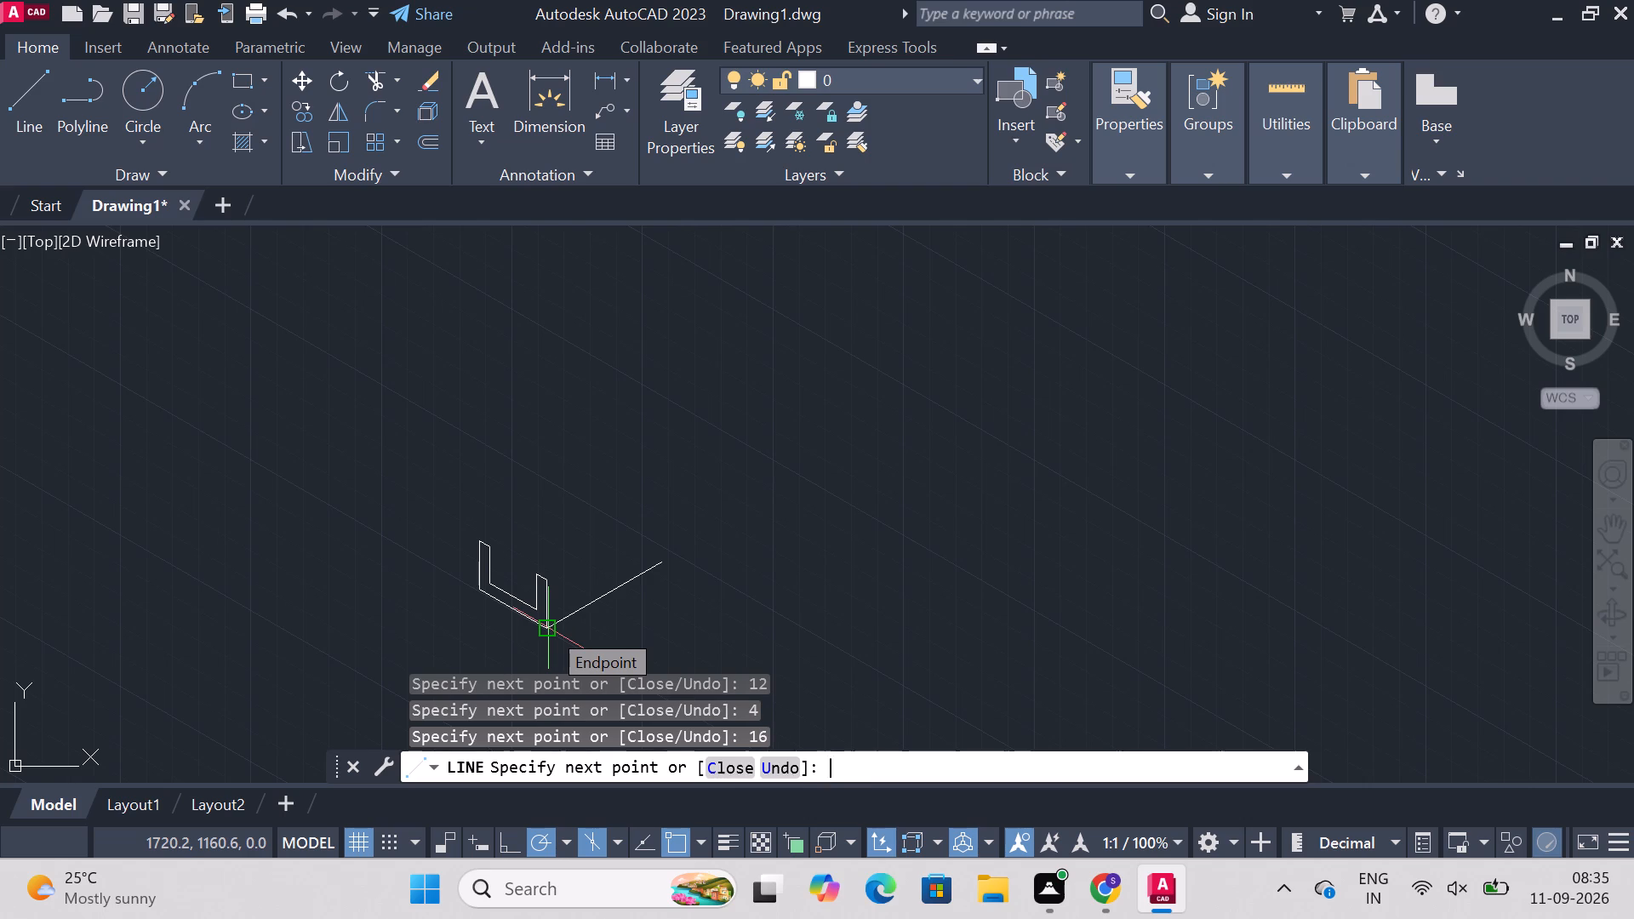
pyautogui.press('Escape')
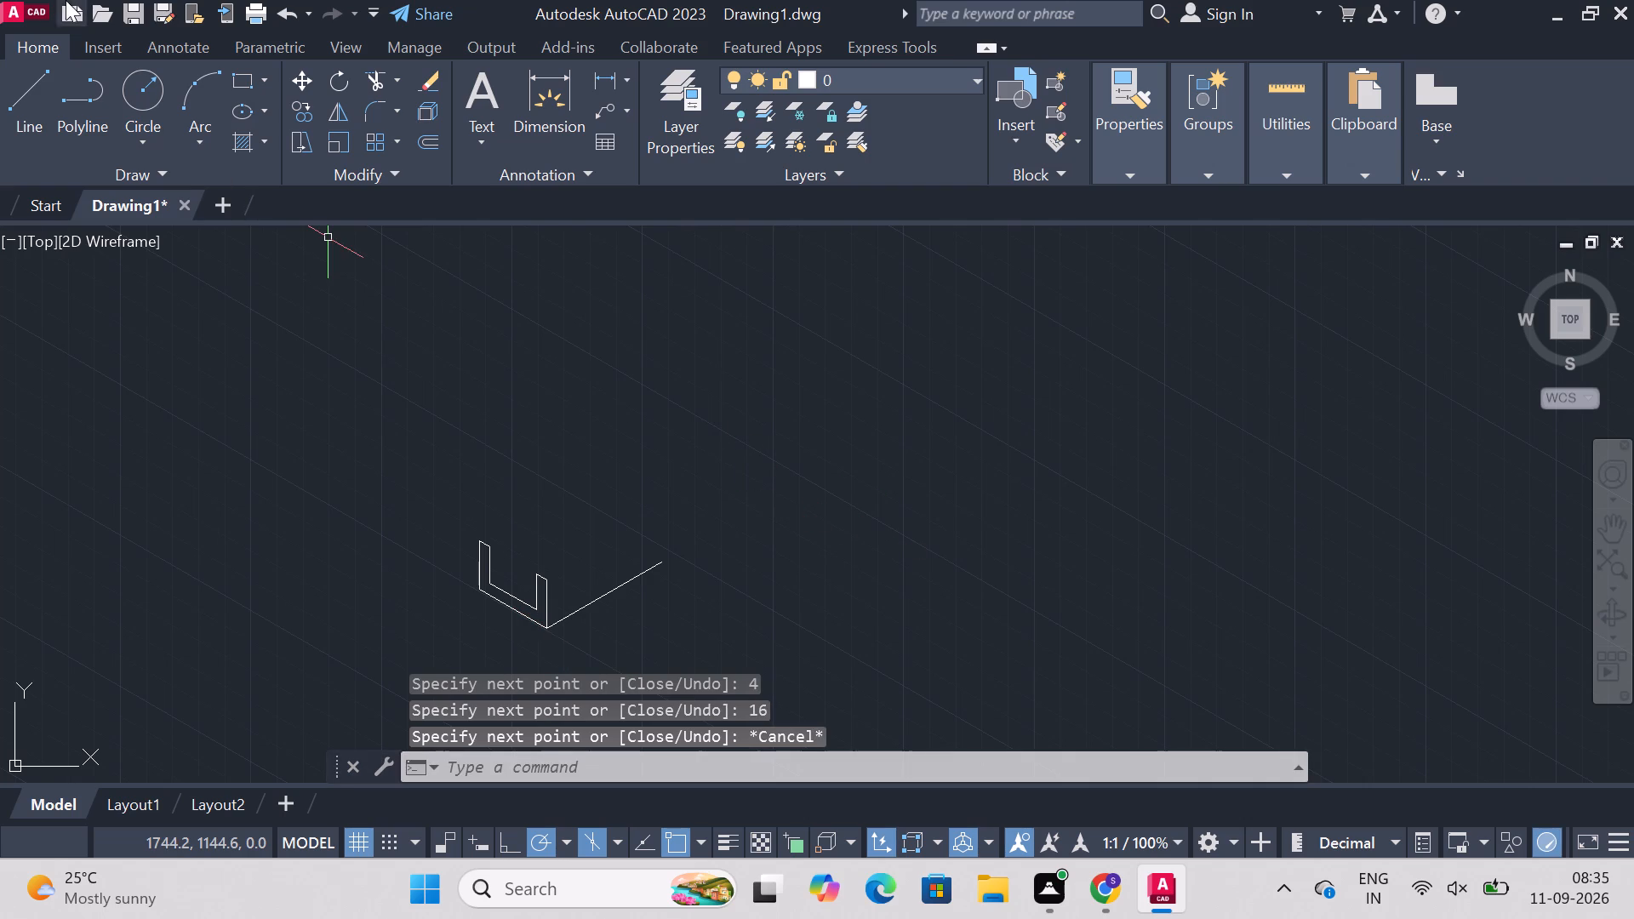
# Draw a 44 mm line at 30° from the U face's top corner above the base corner, and connect it down to the base line's endpoint.
pyautogui.click(31, 77)
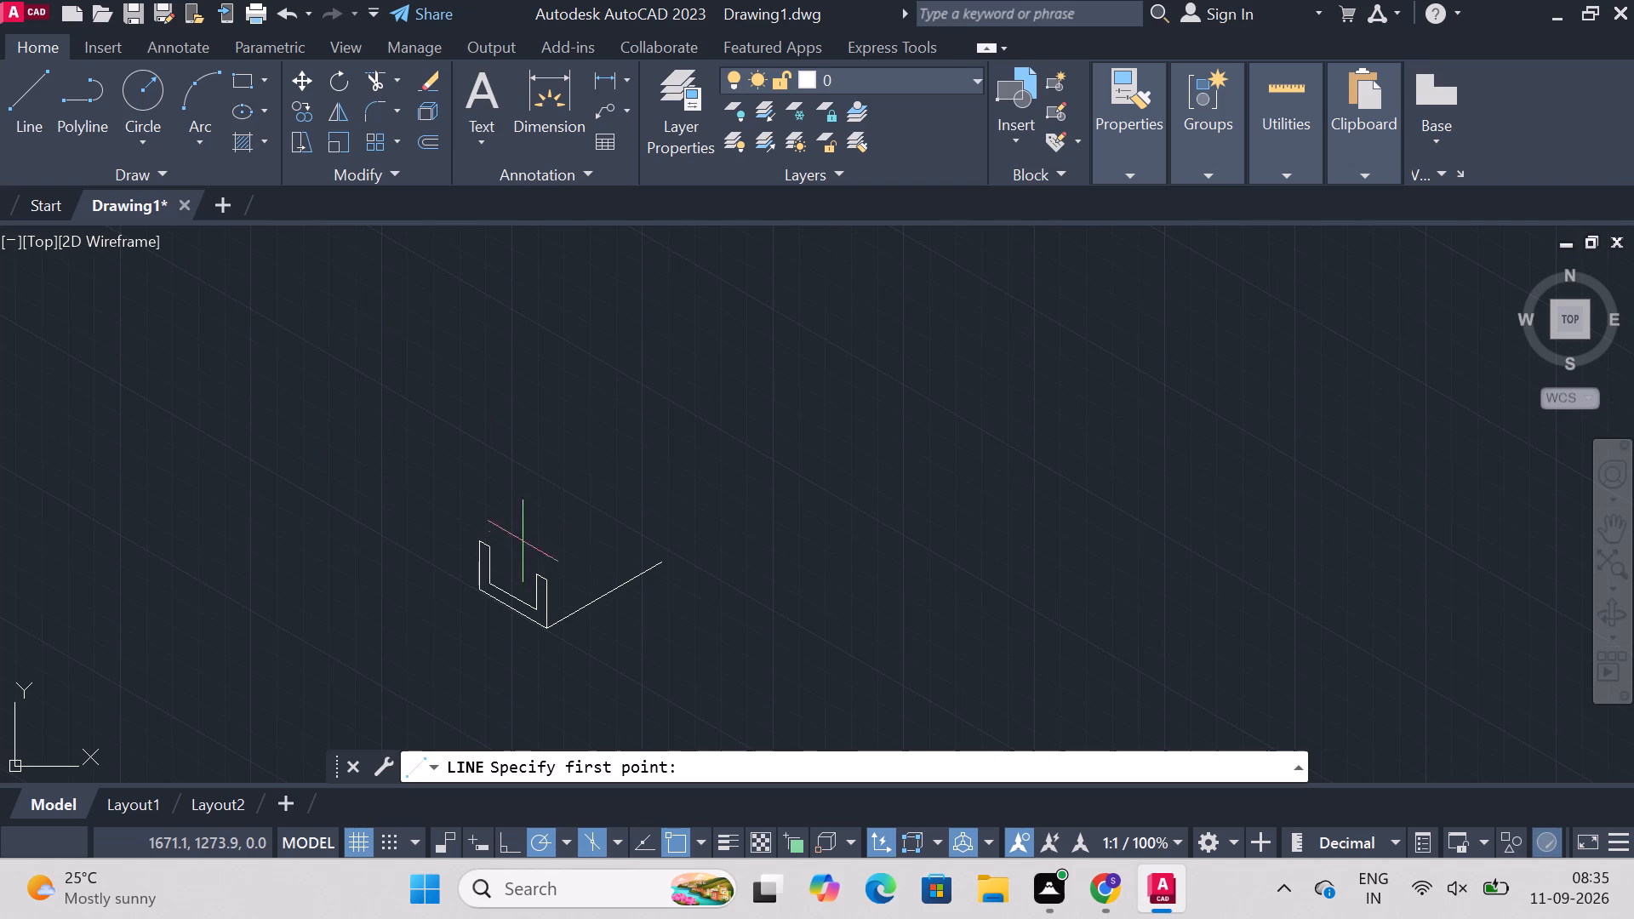
pyautogui.click(548, 584)
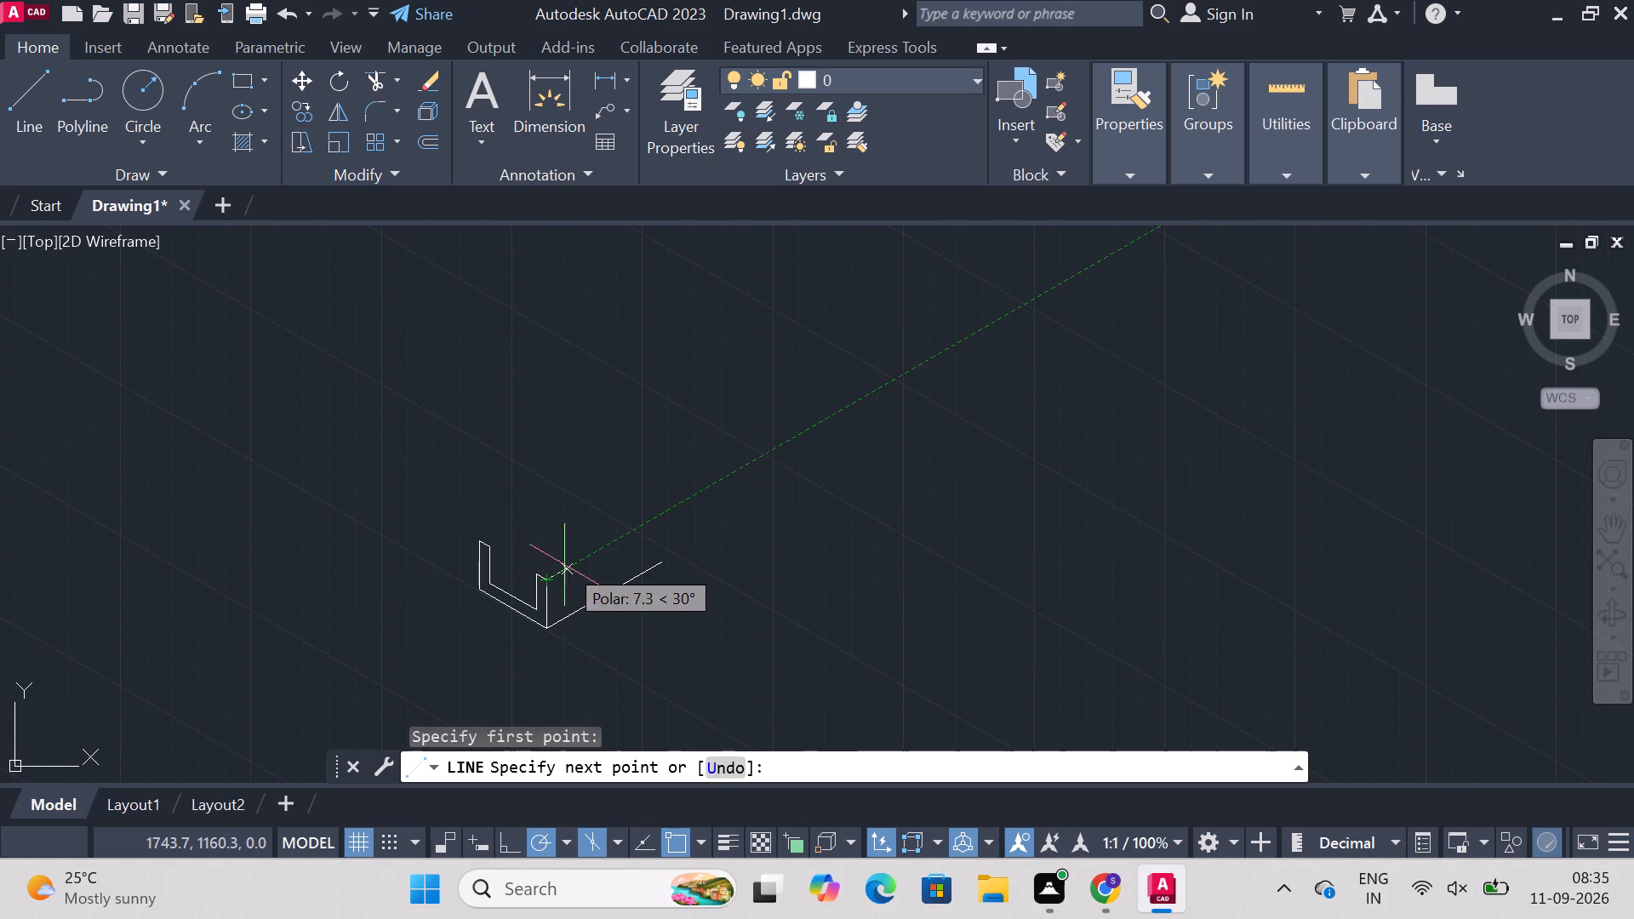
pyautogui.write('44')
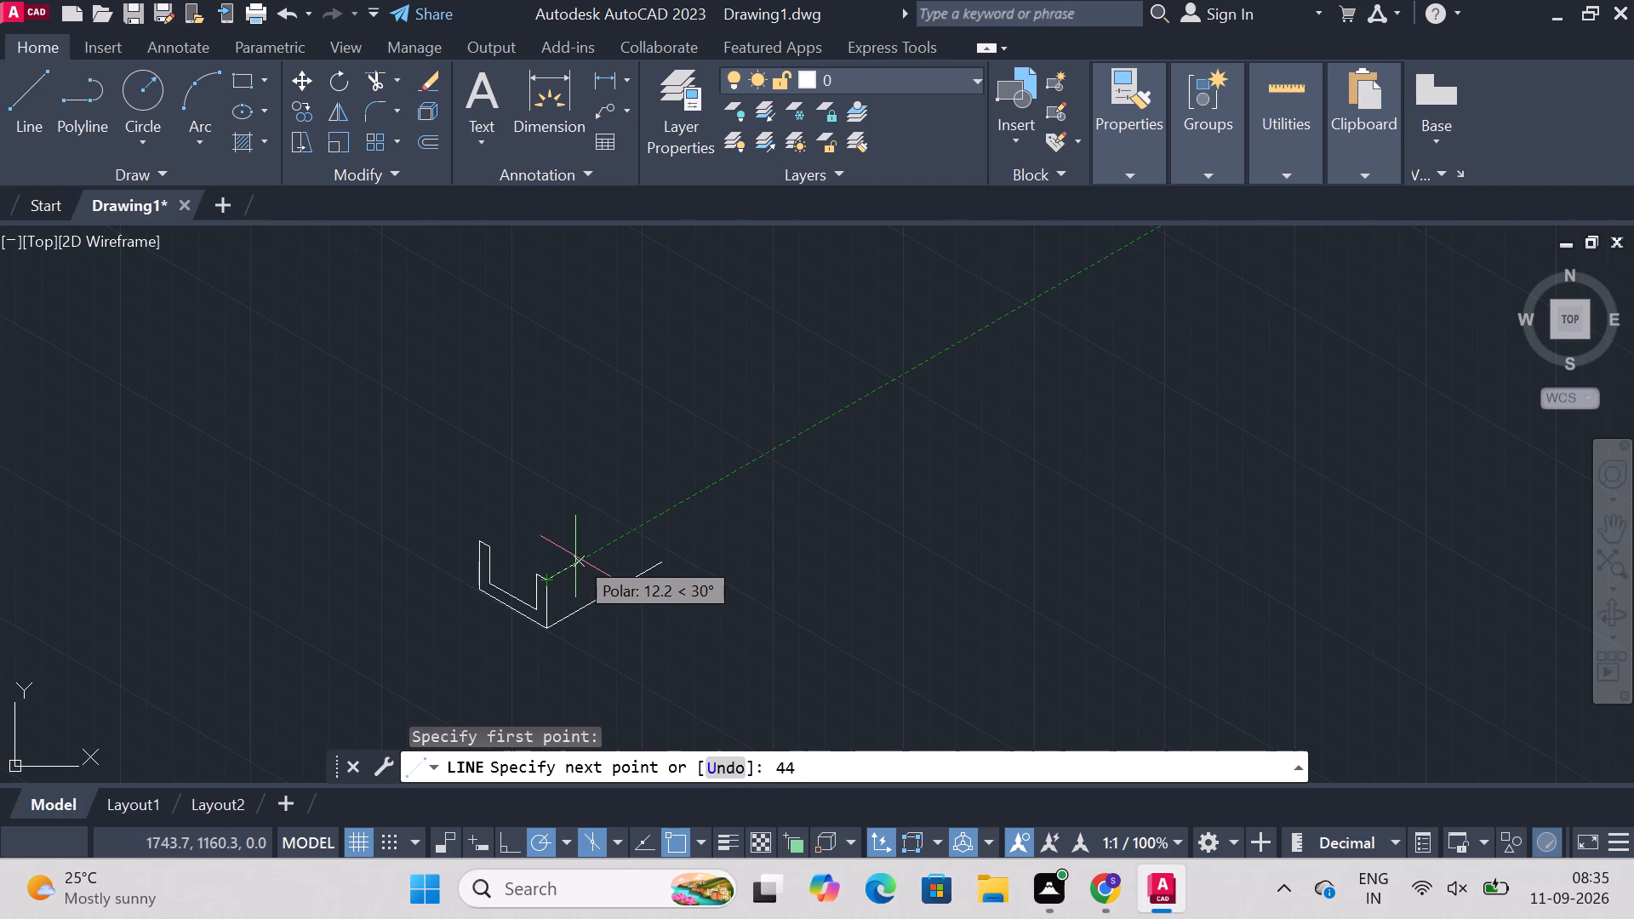
pyautogui.press('Return')
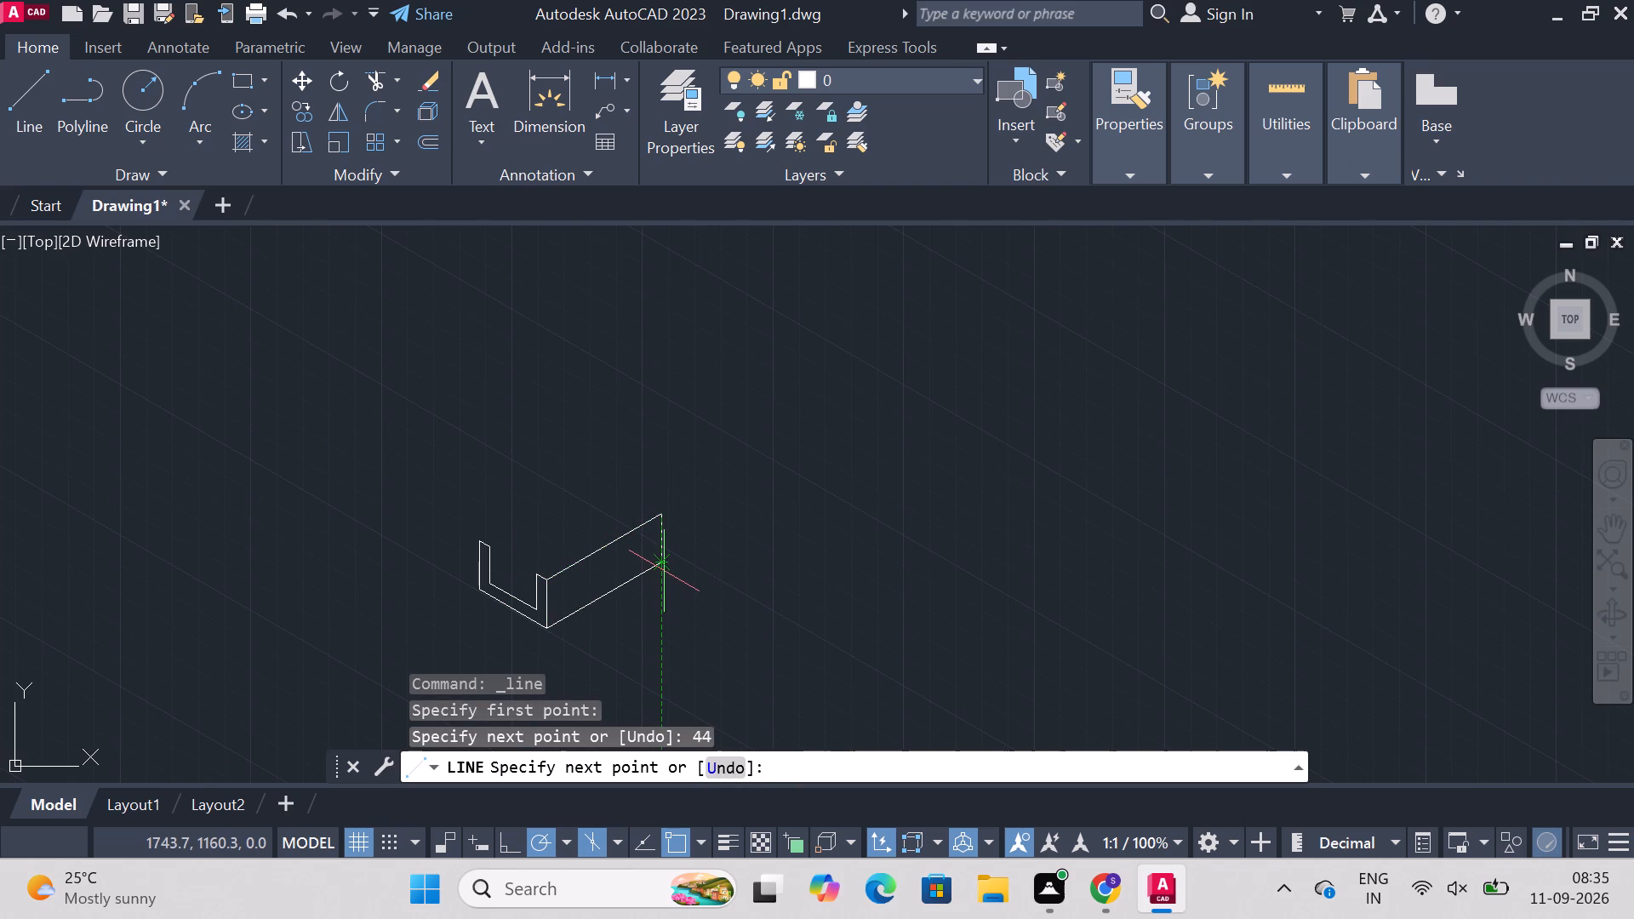
pyautogui.click(662, 565)
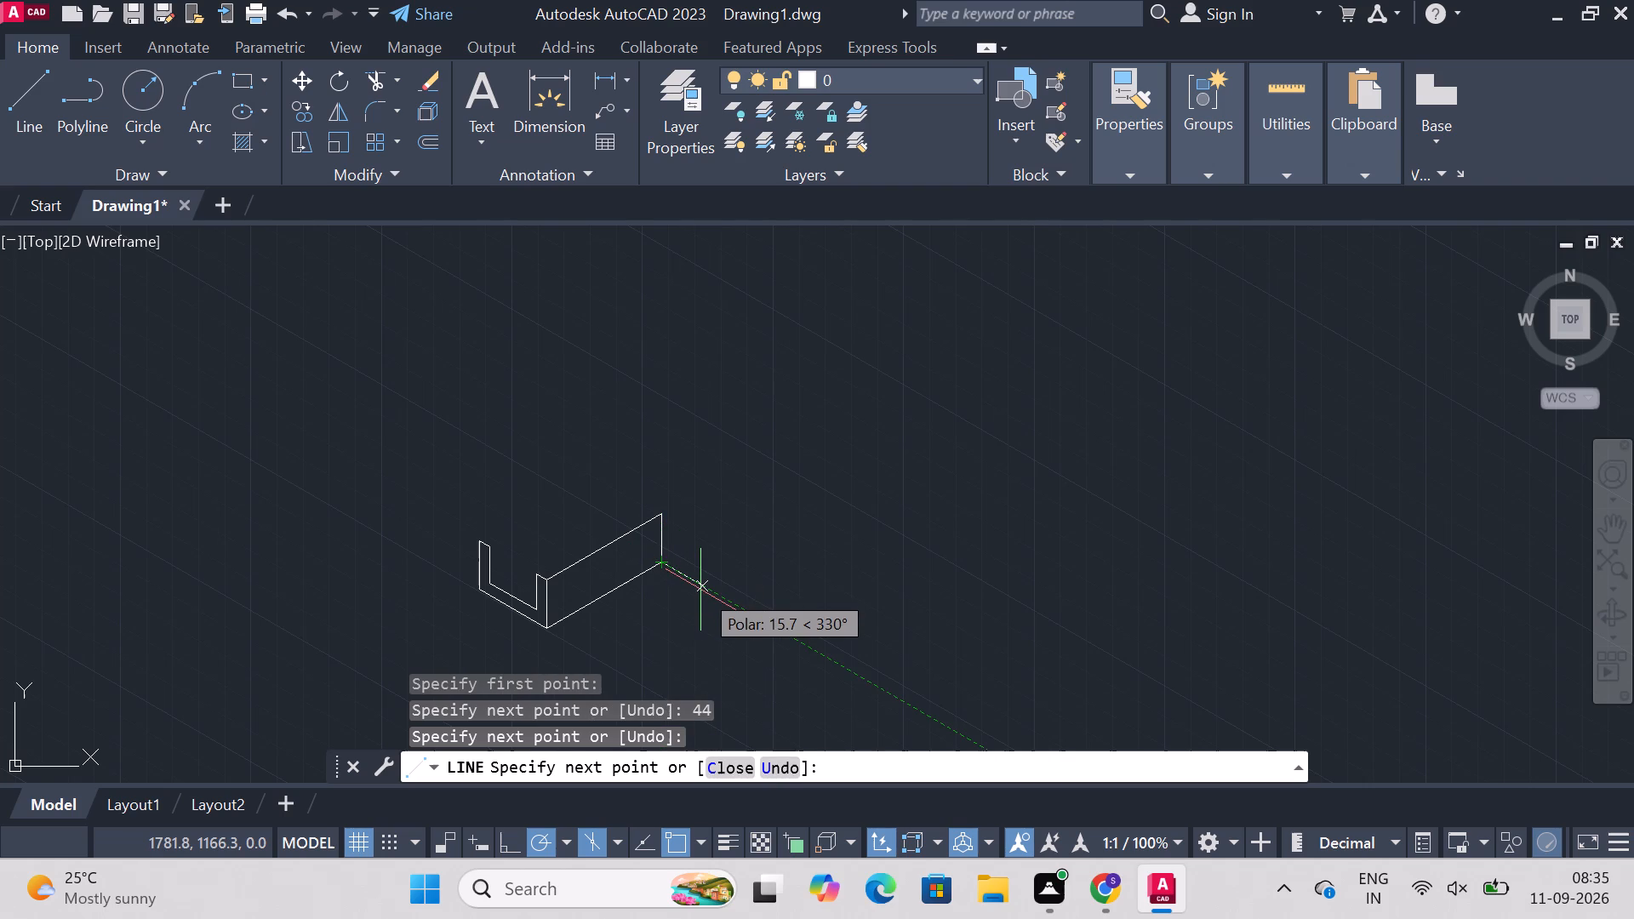
# Continue from the 44 mm base line's far endpoint with a 34 mm line at 330°.
pyautogui.write('34')
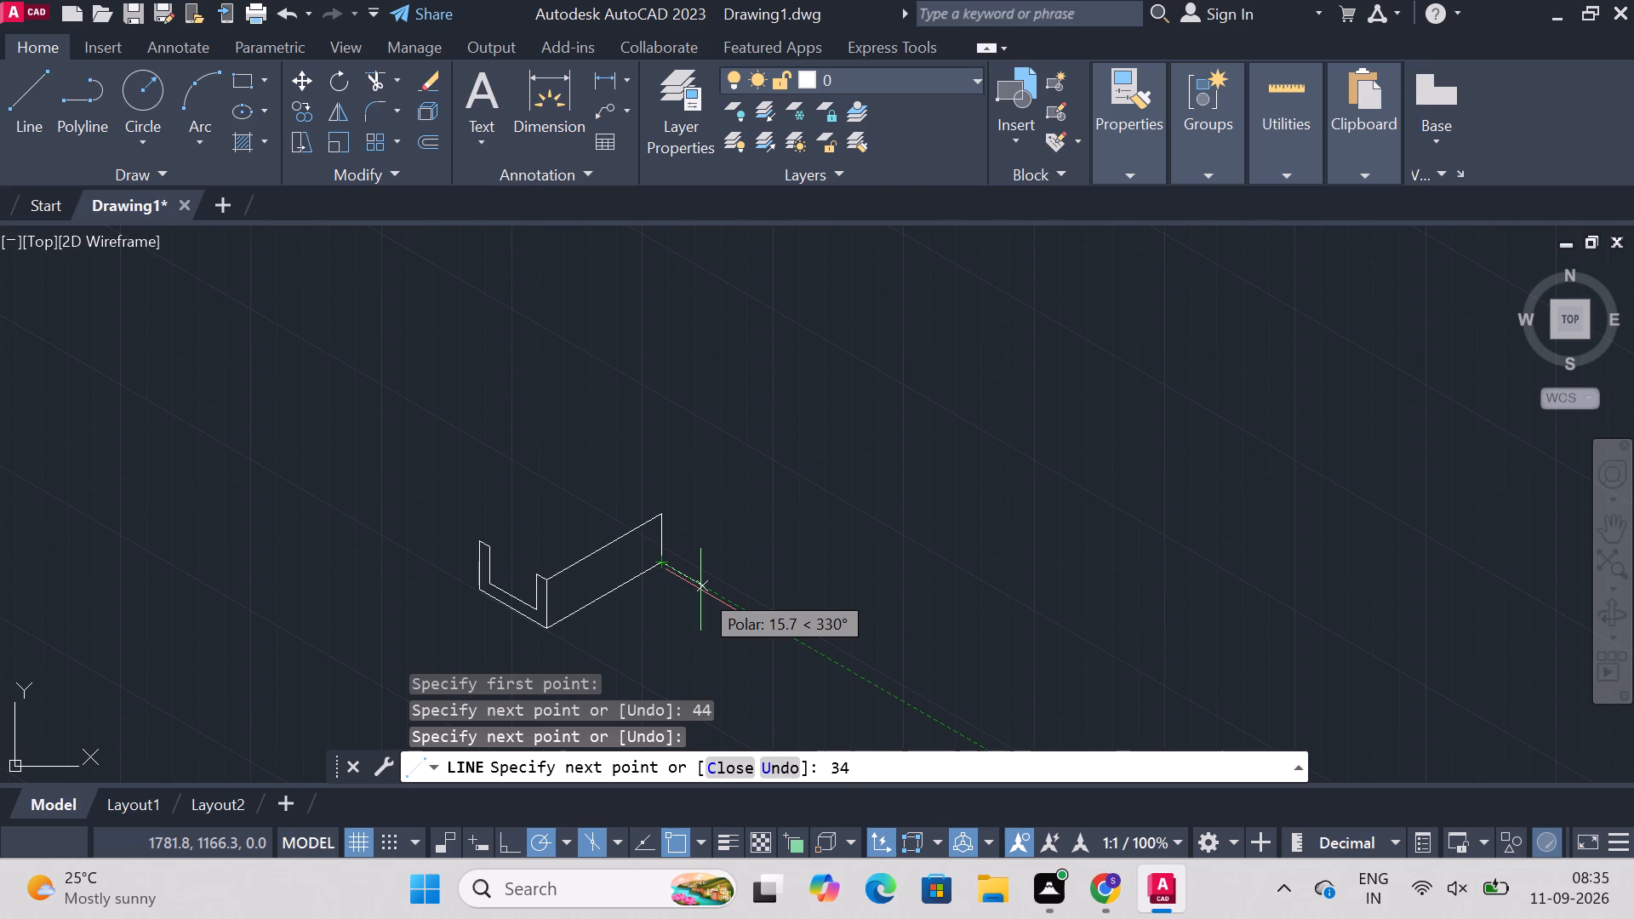
pyautogui.press('Return')
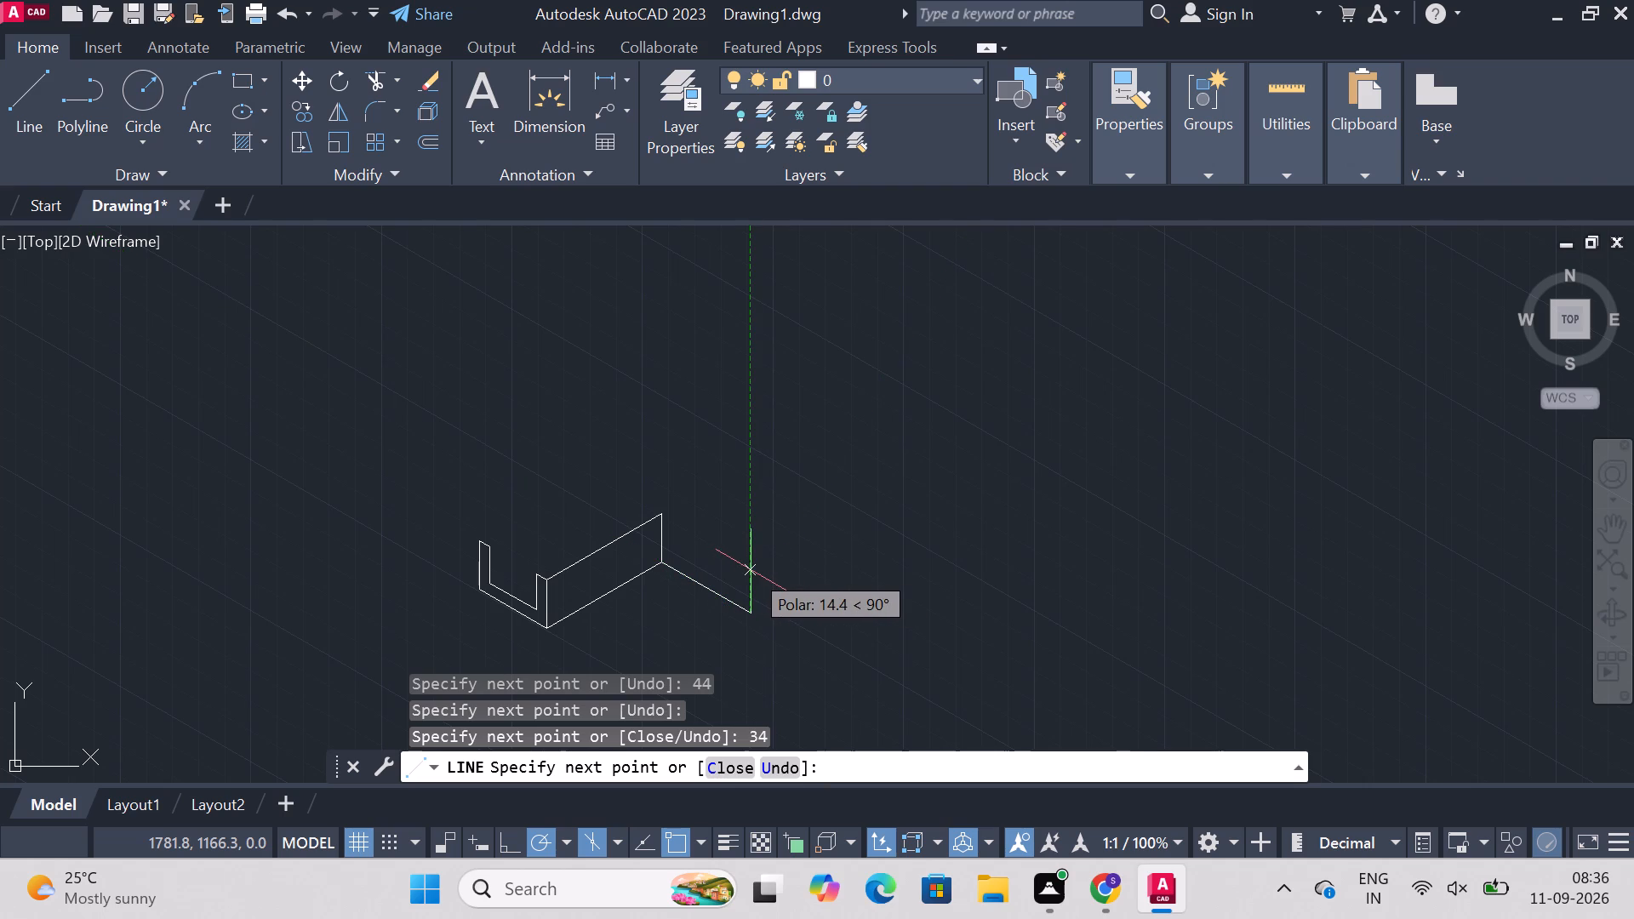
# Draw a closed face at the 34 mm line's end: 9 mm up, 17 mm at 30°, 9 mm down and 17 mm back to the start.
pyautogui.press('9')
pyautogui.press('Return')
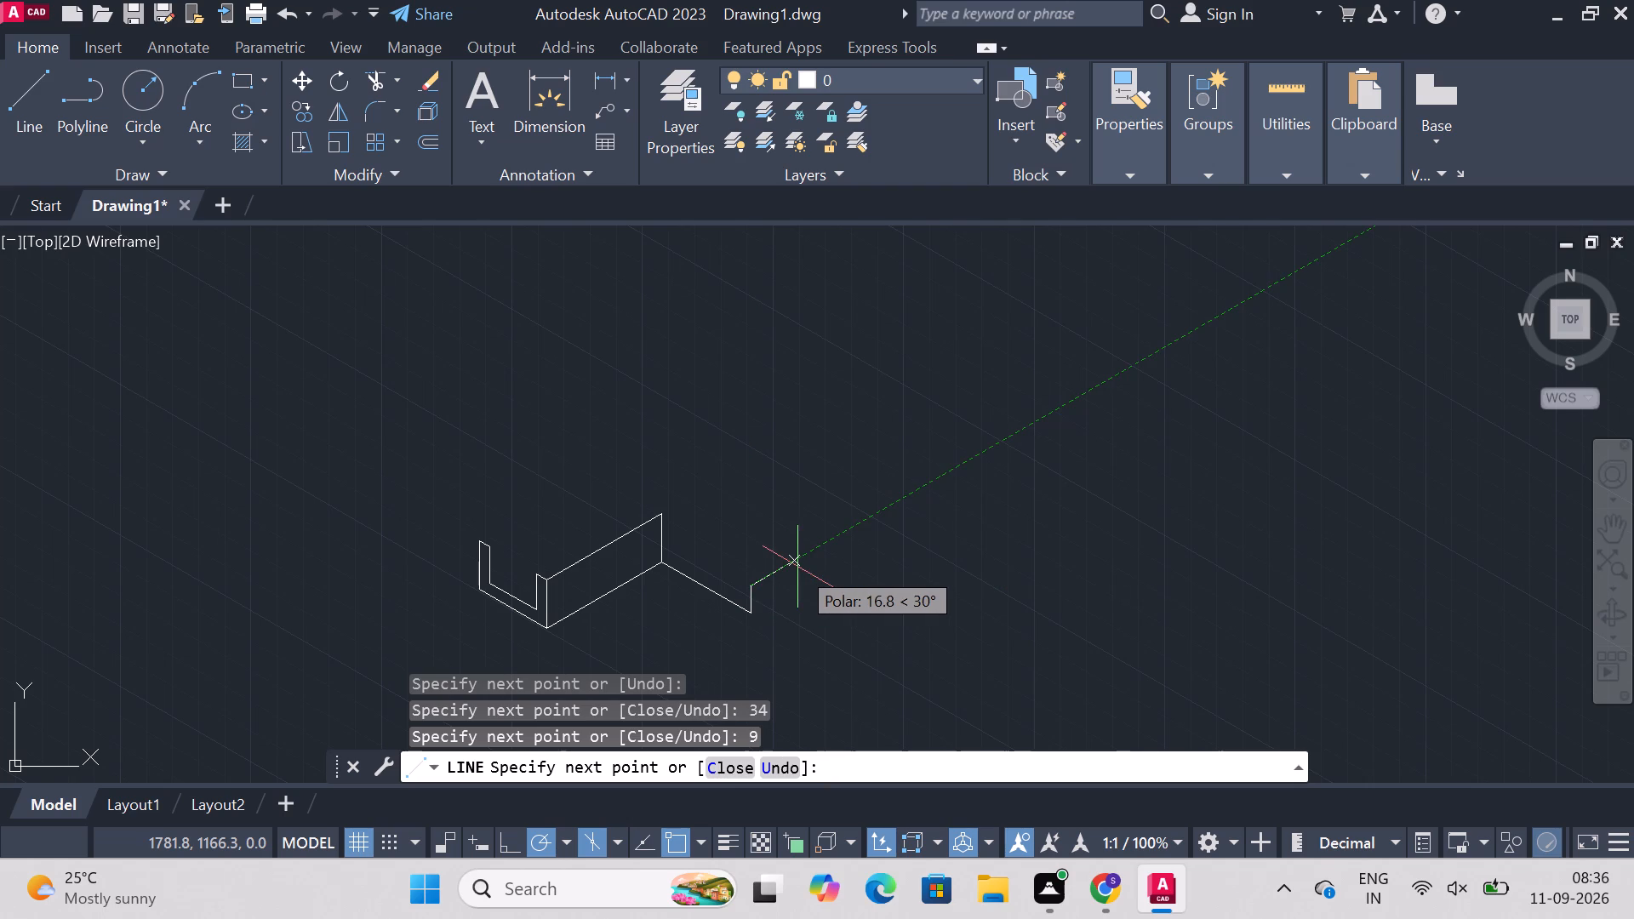
pyautogui.write('17')
pyautogui.press('Return')
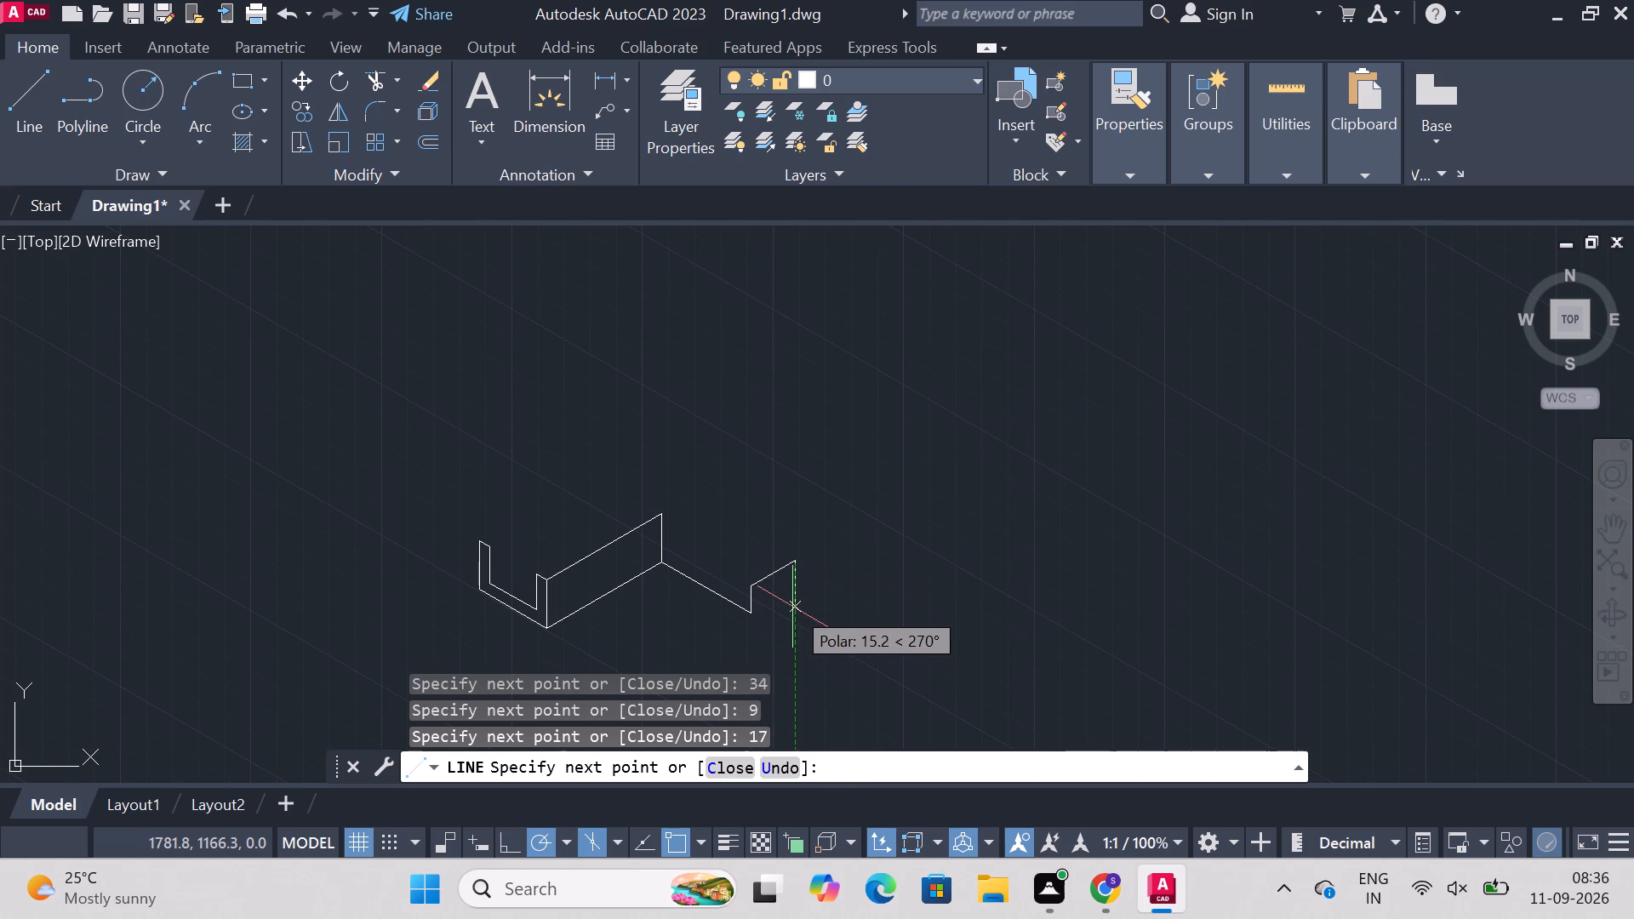
pyautogui.press('9')
pyautogui.press('Return')
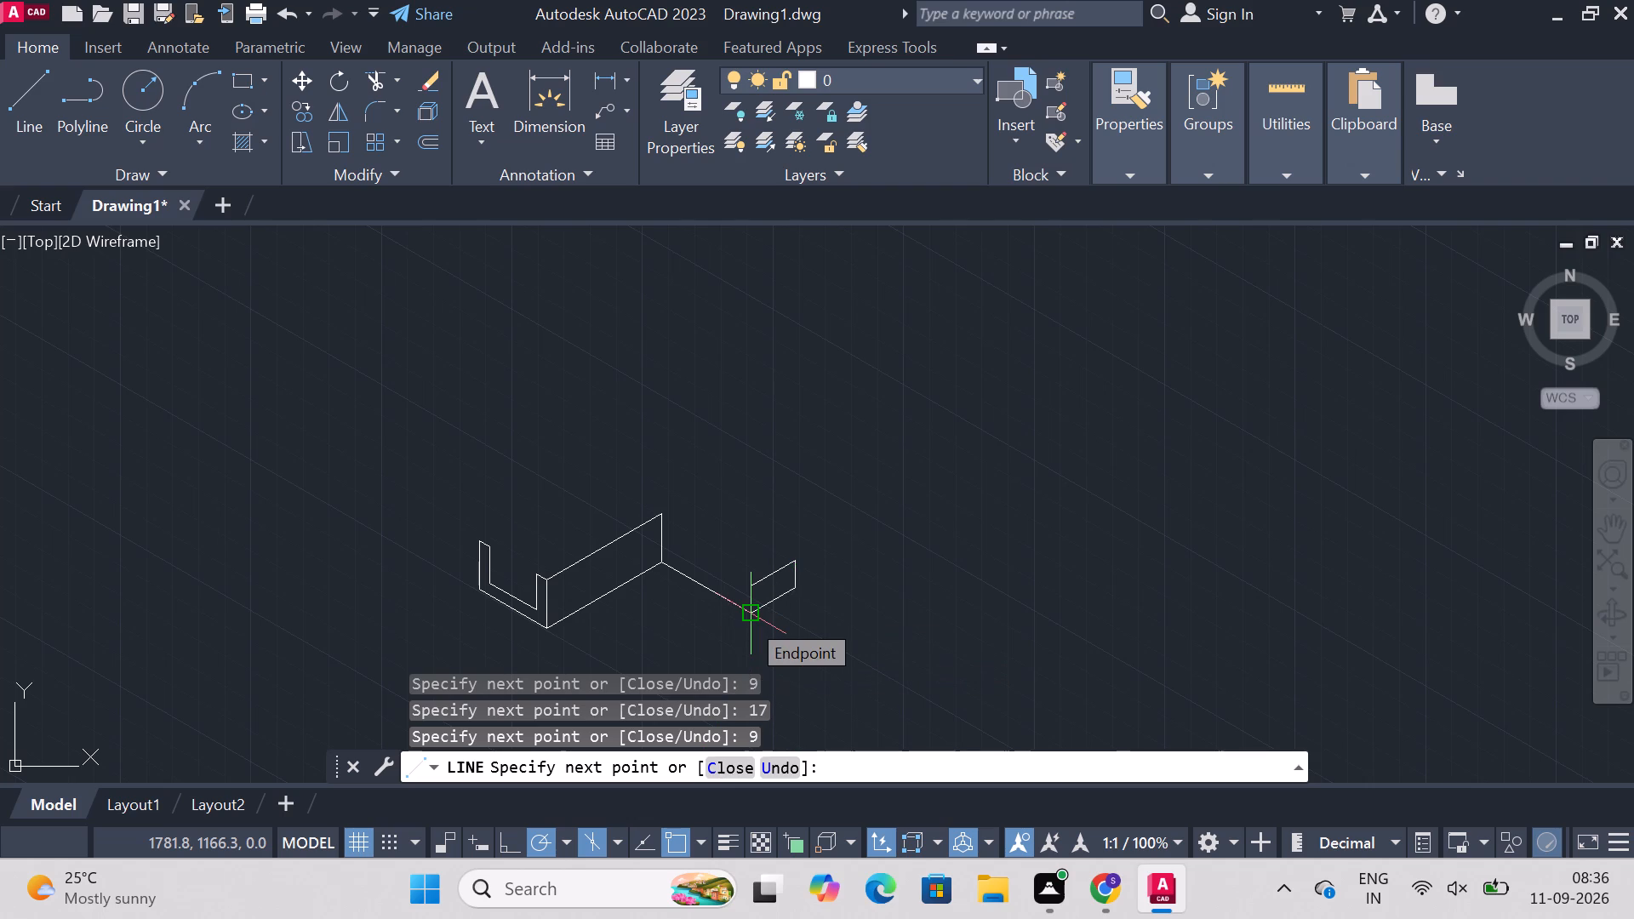
pyautogui.write('17')
pyautogui.press('Return')
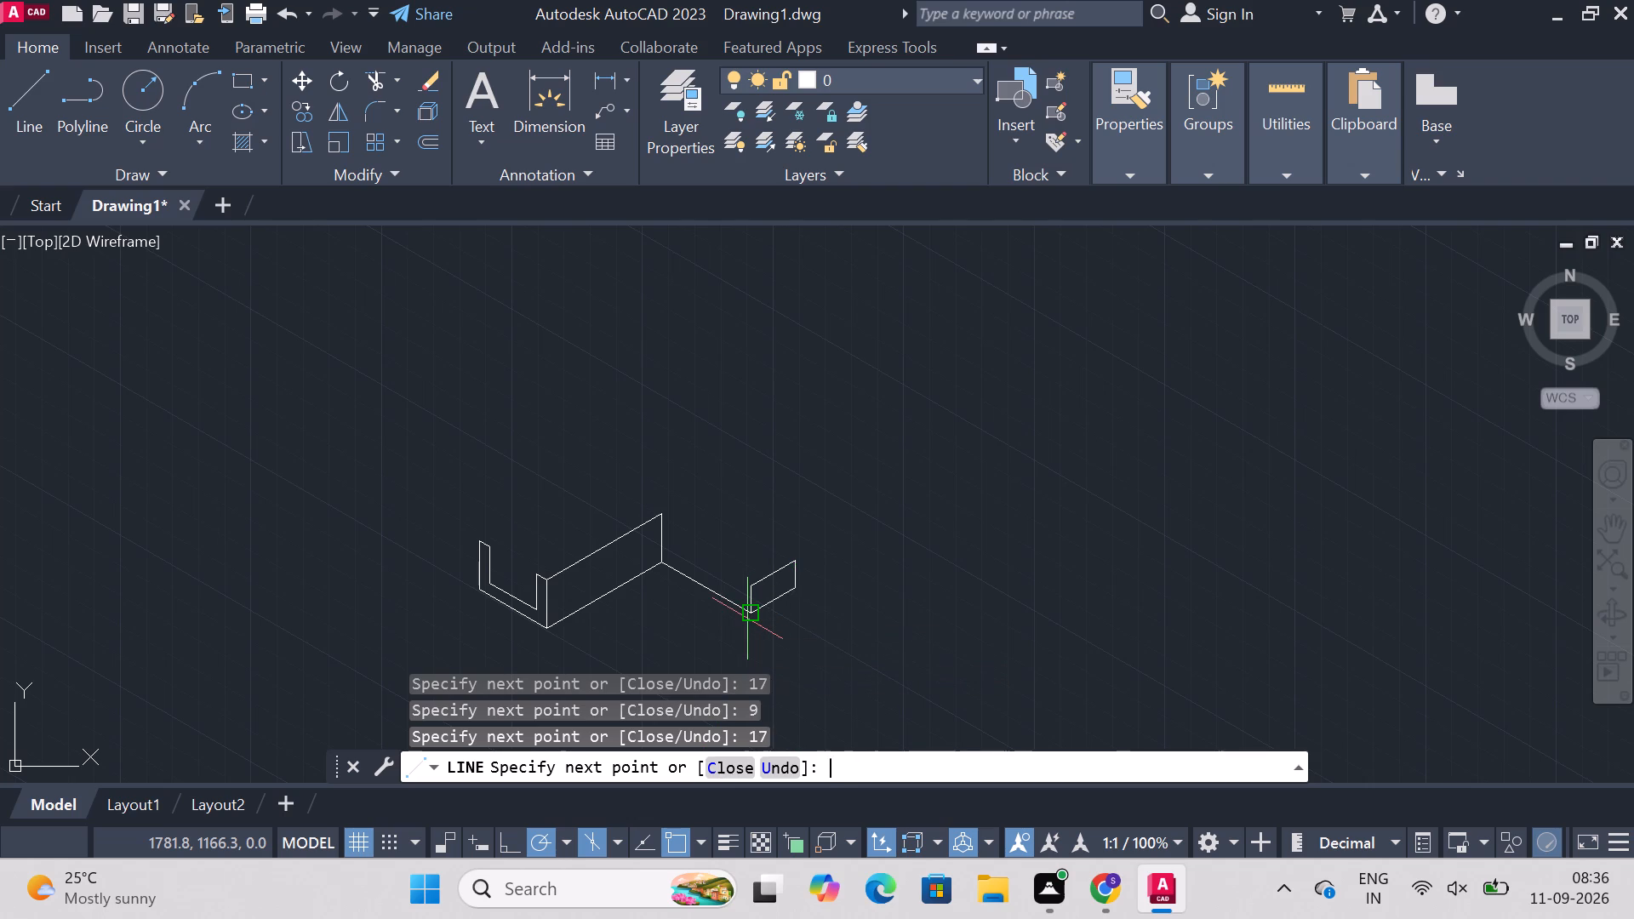
pyautogui.press('Escape')
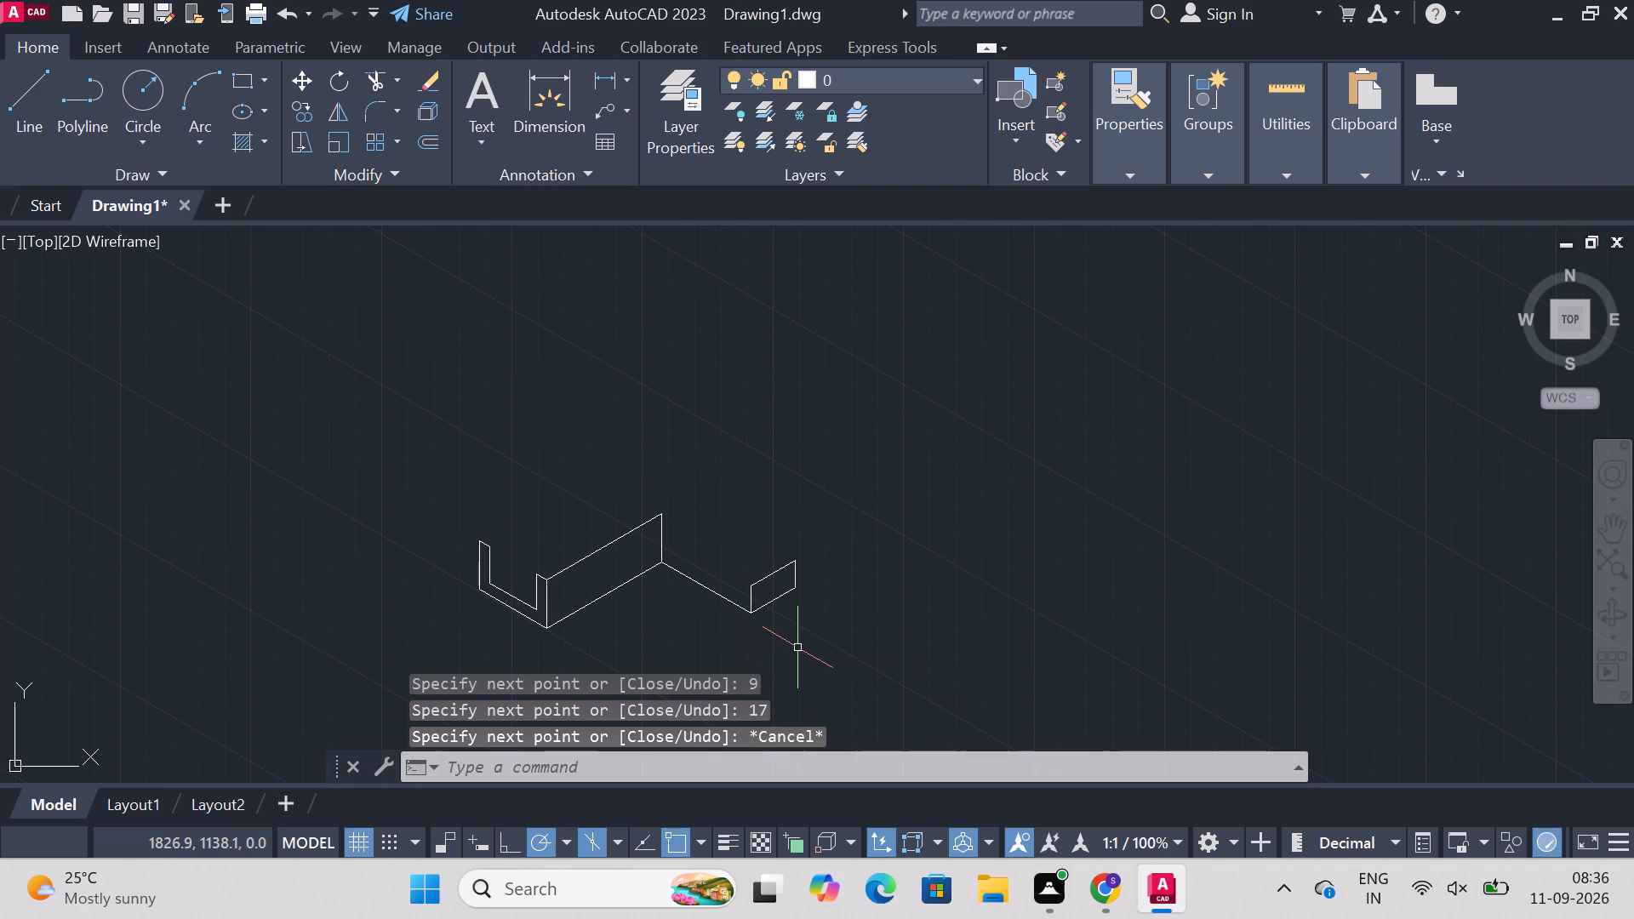
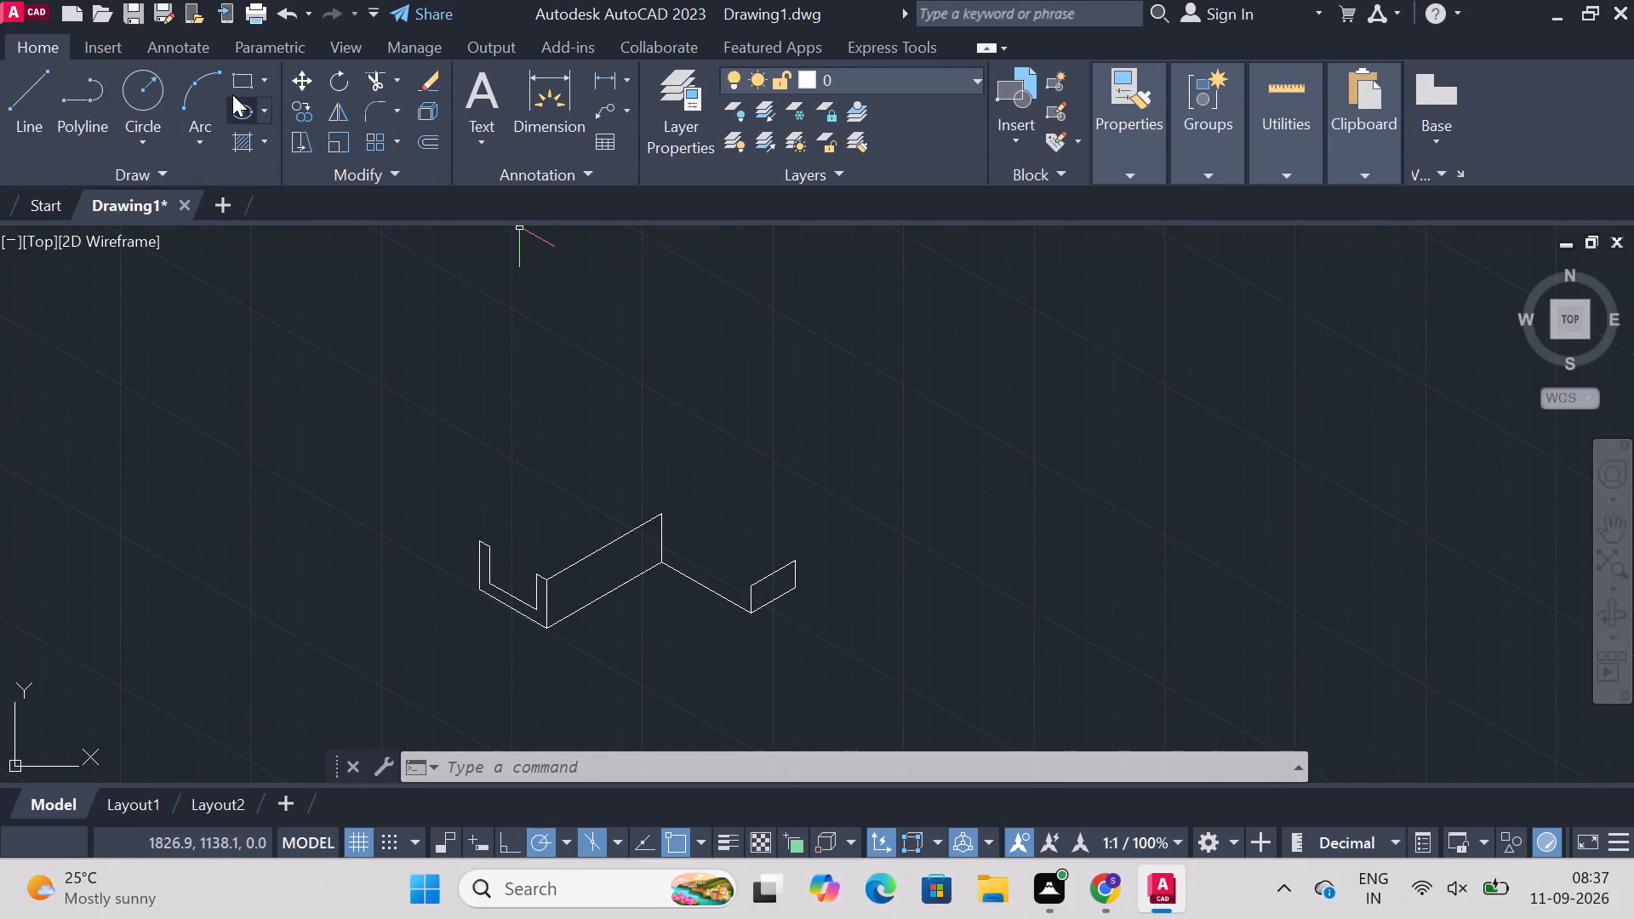
# Draw a 19 mm line at 330° from the 44 mm top line's far endpoint, and slope it down to the side face's near top corner.
pyautogui.click(35, 87)
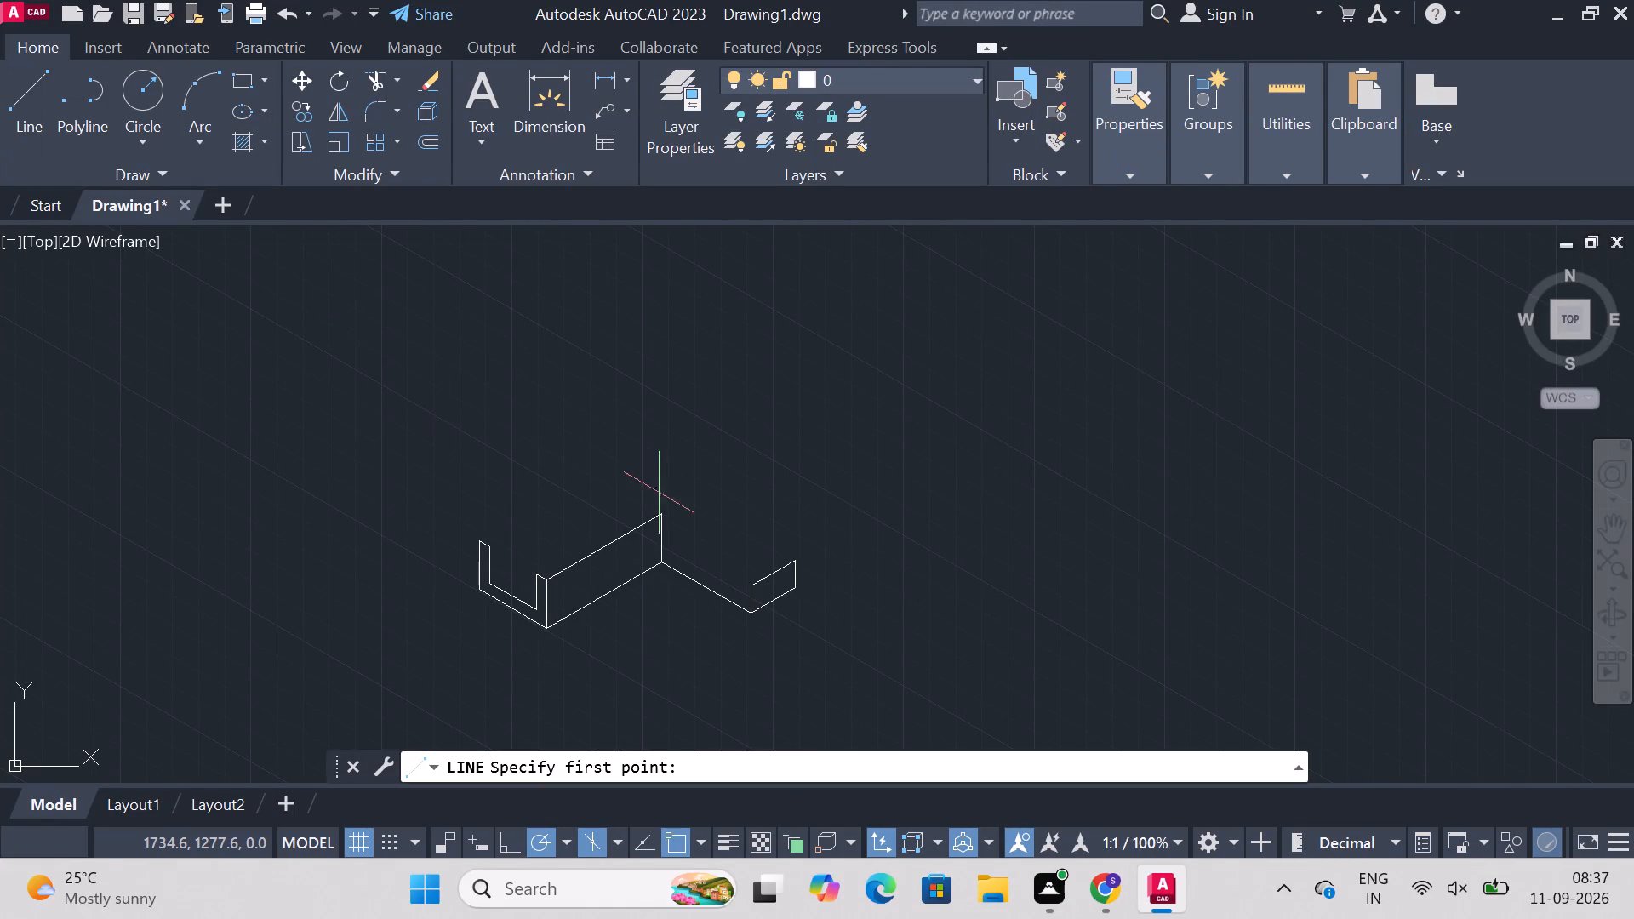
pyautogui.click(663, 517)
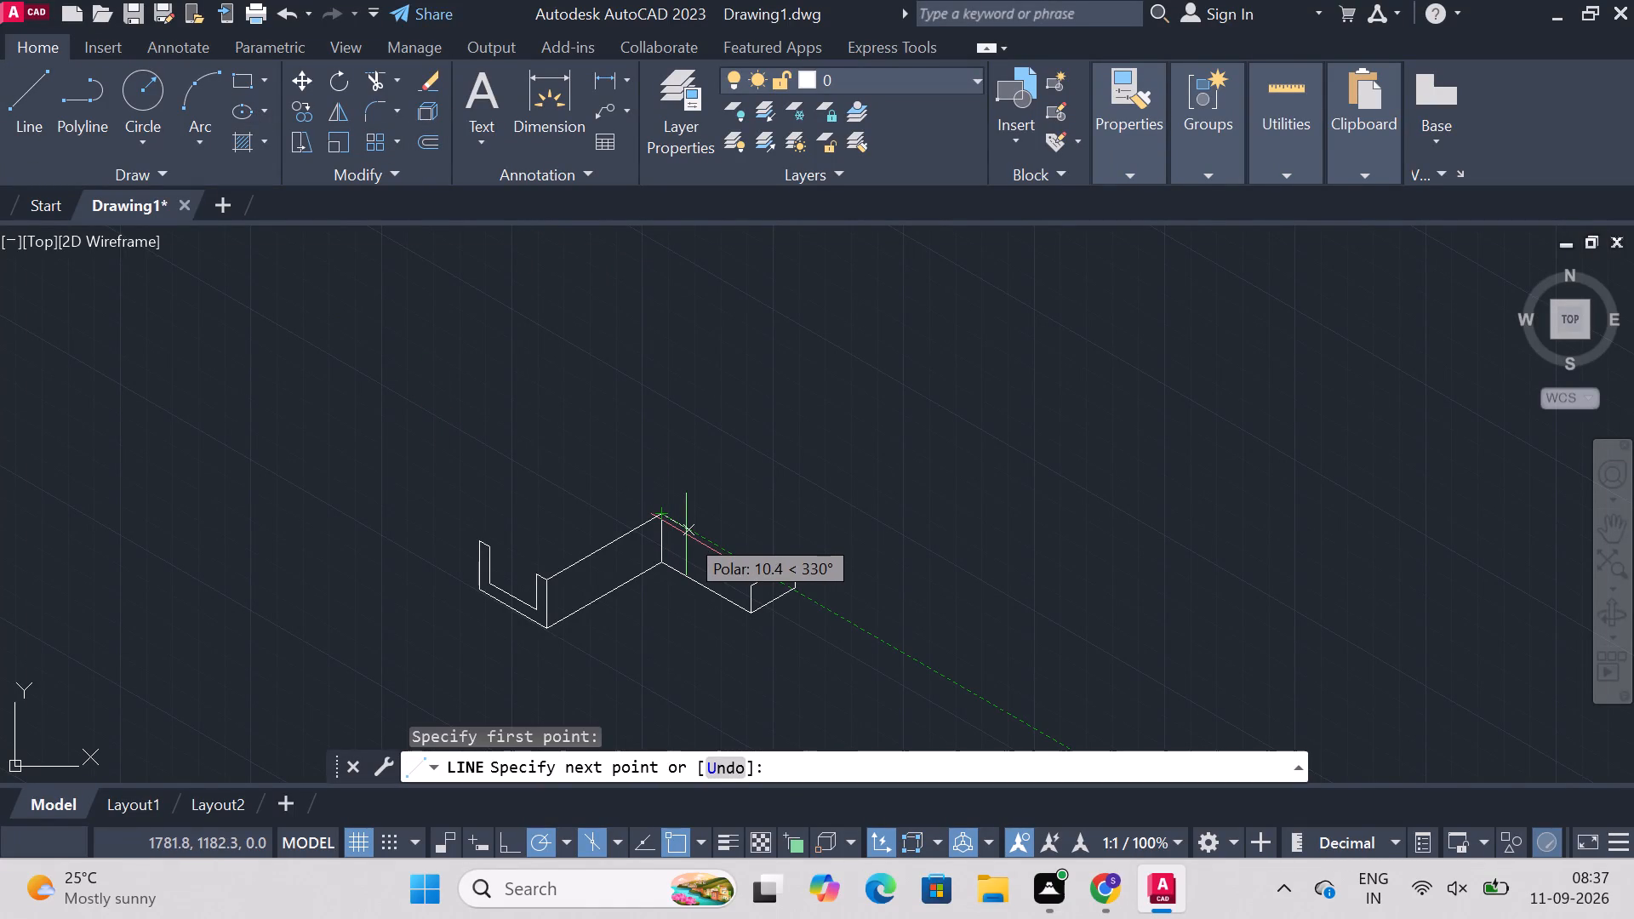
pyautogui.write('19')
pyautogui.press('Return')
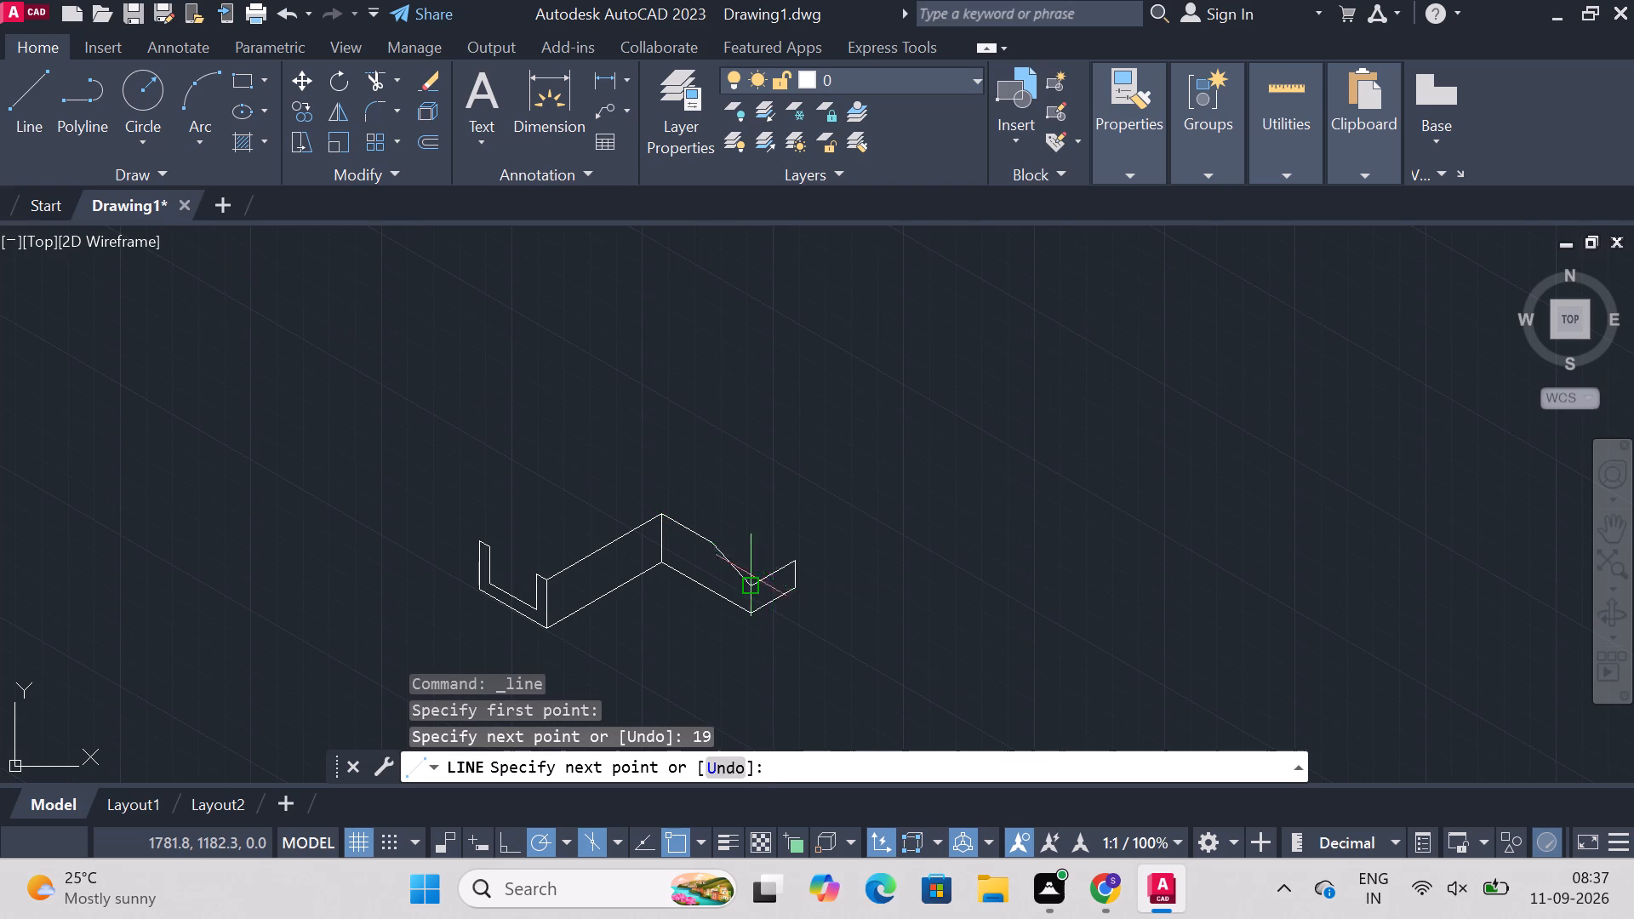
pyautogui.click(746, 580)
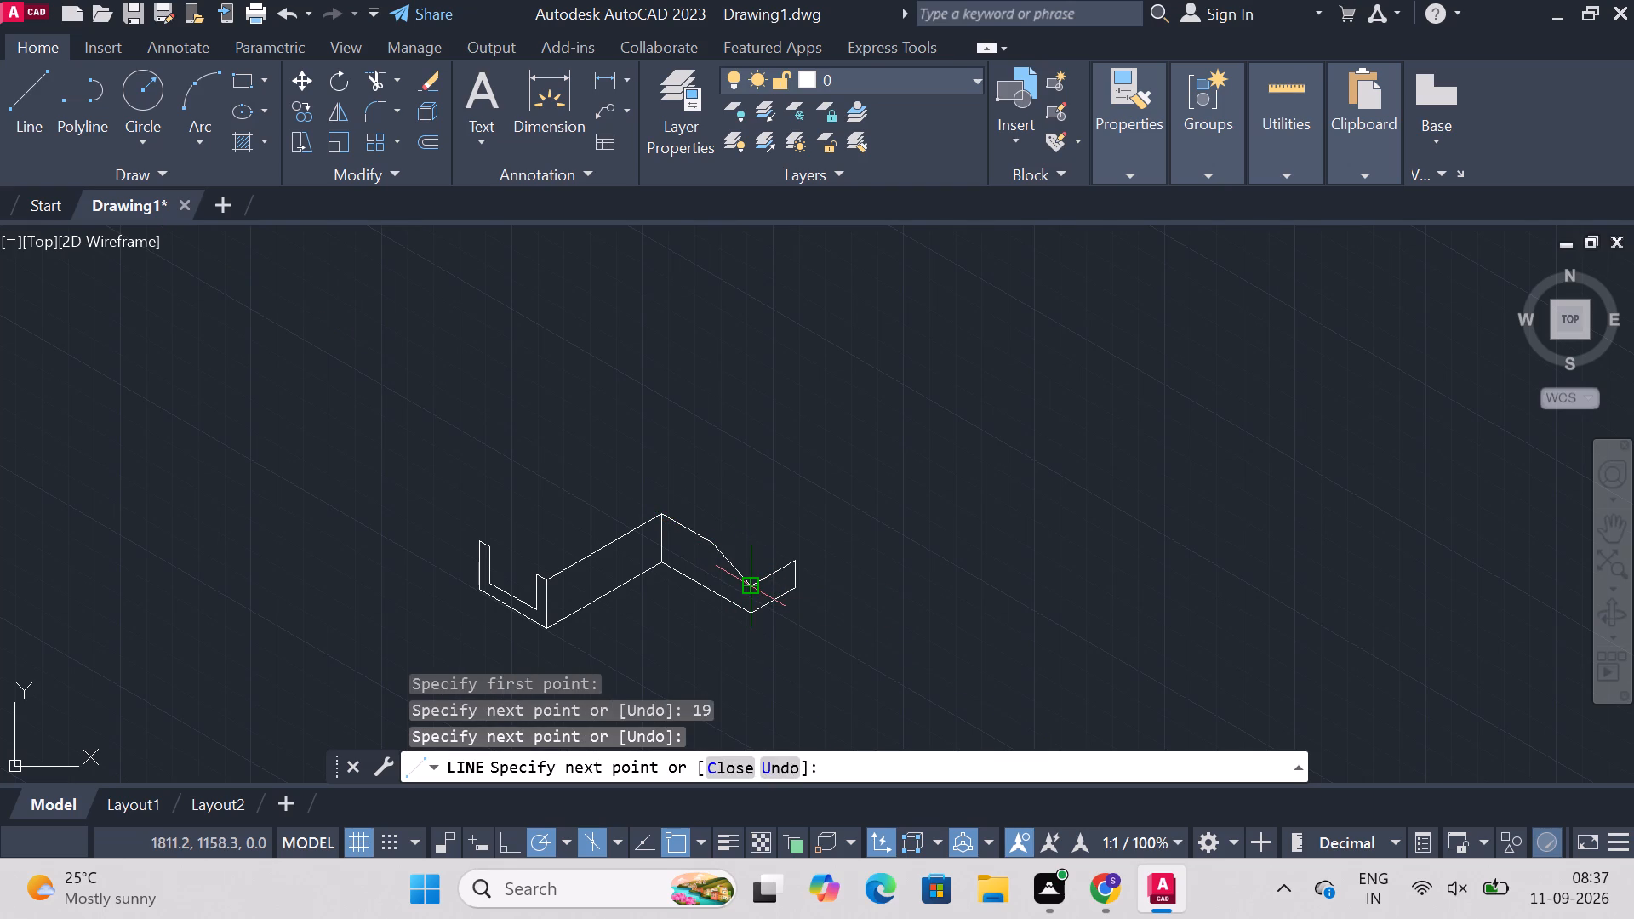
pyautogui.press('Escape')
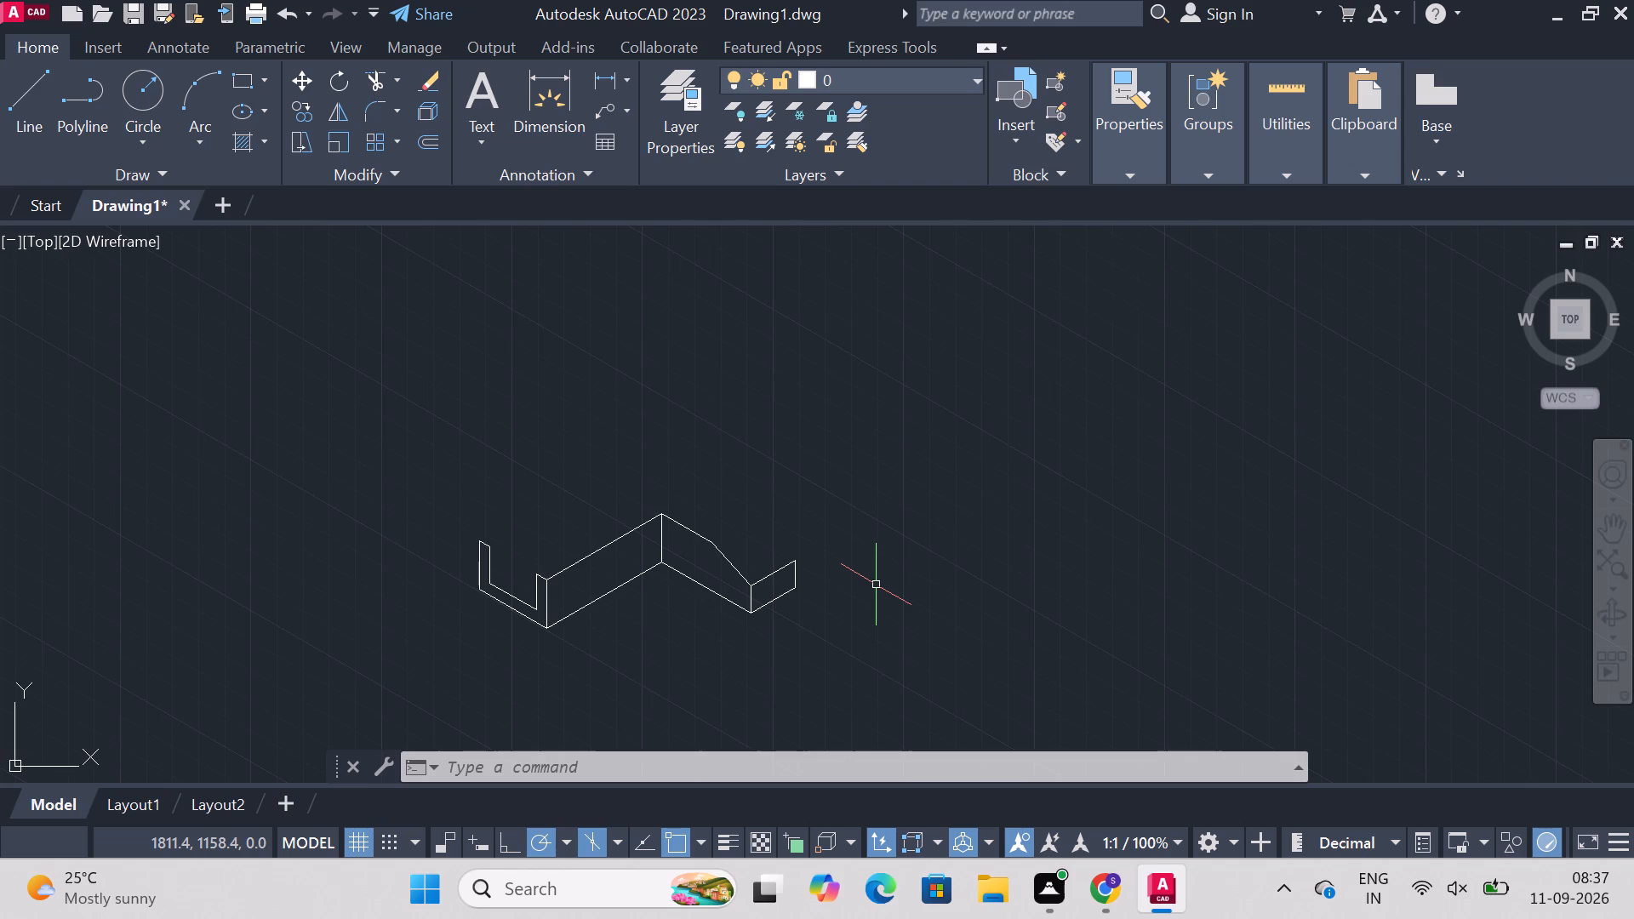
# Draw a line about 20 mm at 30° from the 19 mm line's lower end, and connect it to the side face's far top corner.
pyautogui.click(23, 92)
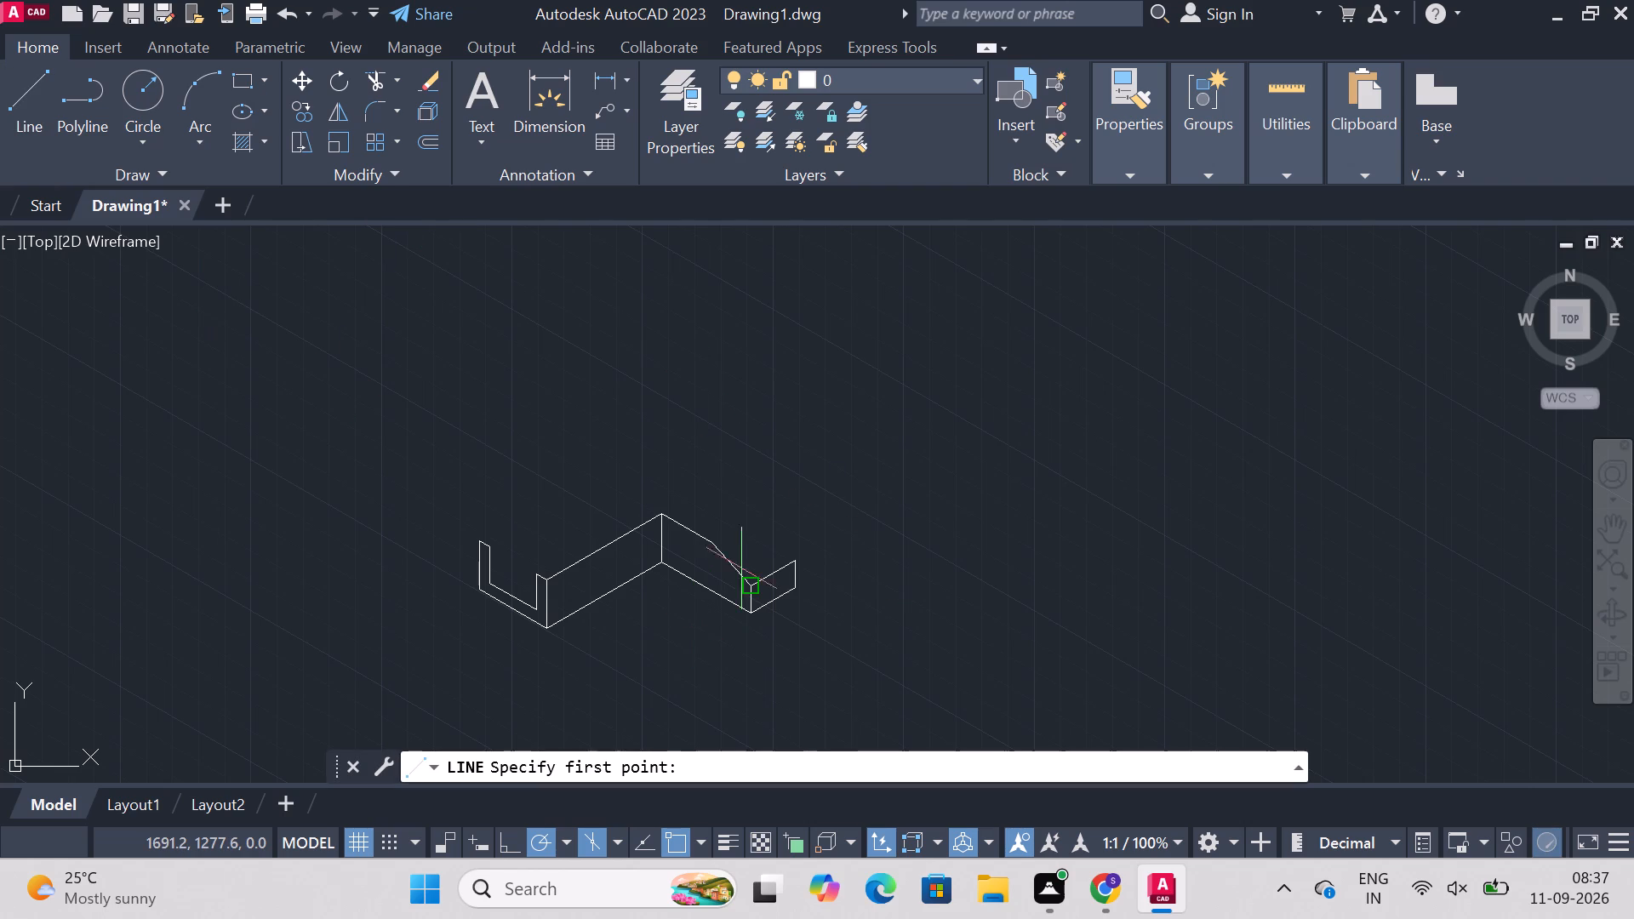
pyautogui.click(711, 548)
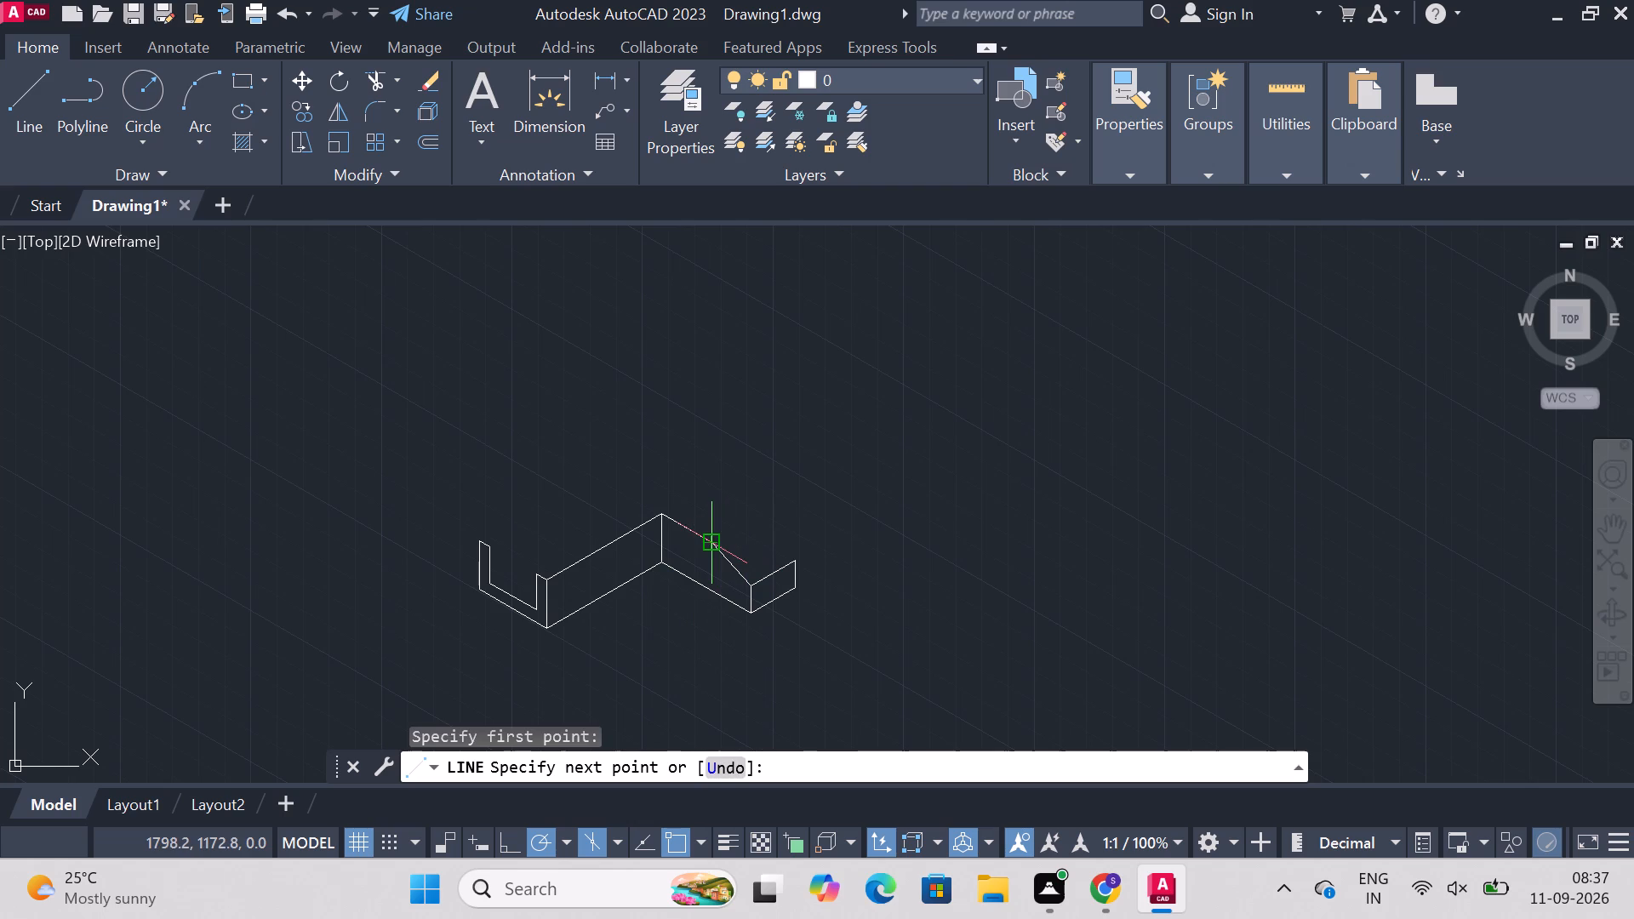
pyautogui.click(765, 515)
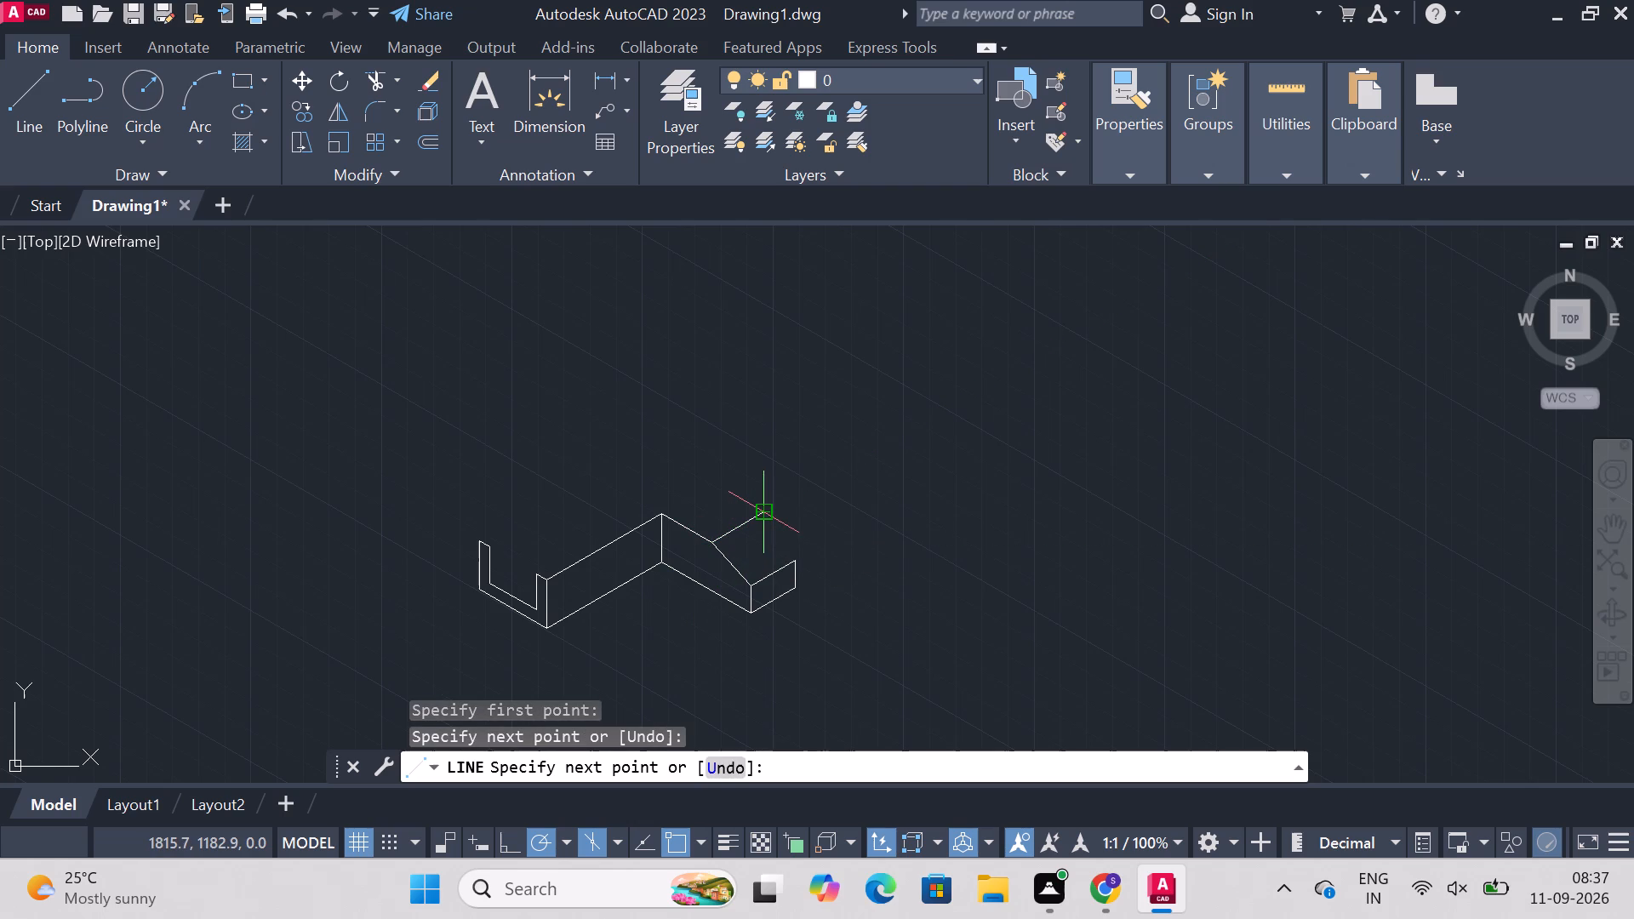
pyautogui.write('17')
pyautogui.press('Return')
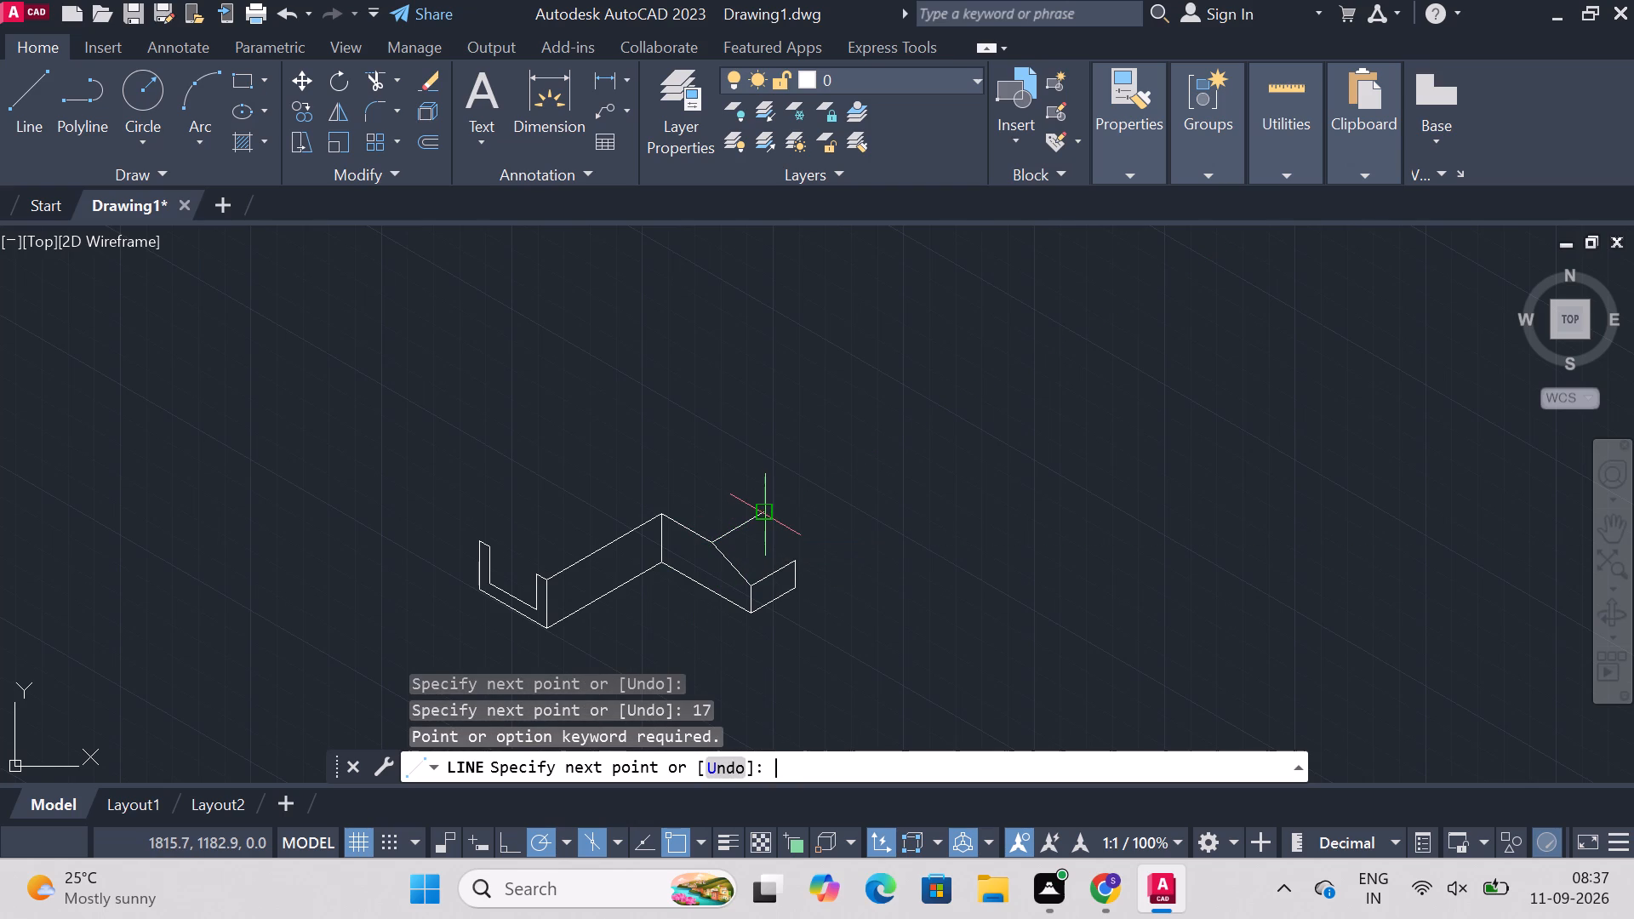
pyautogui.click(797, 557)
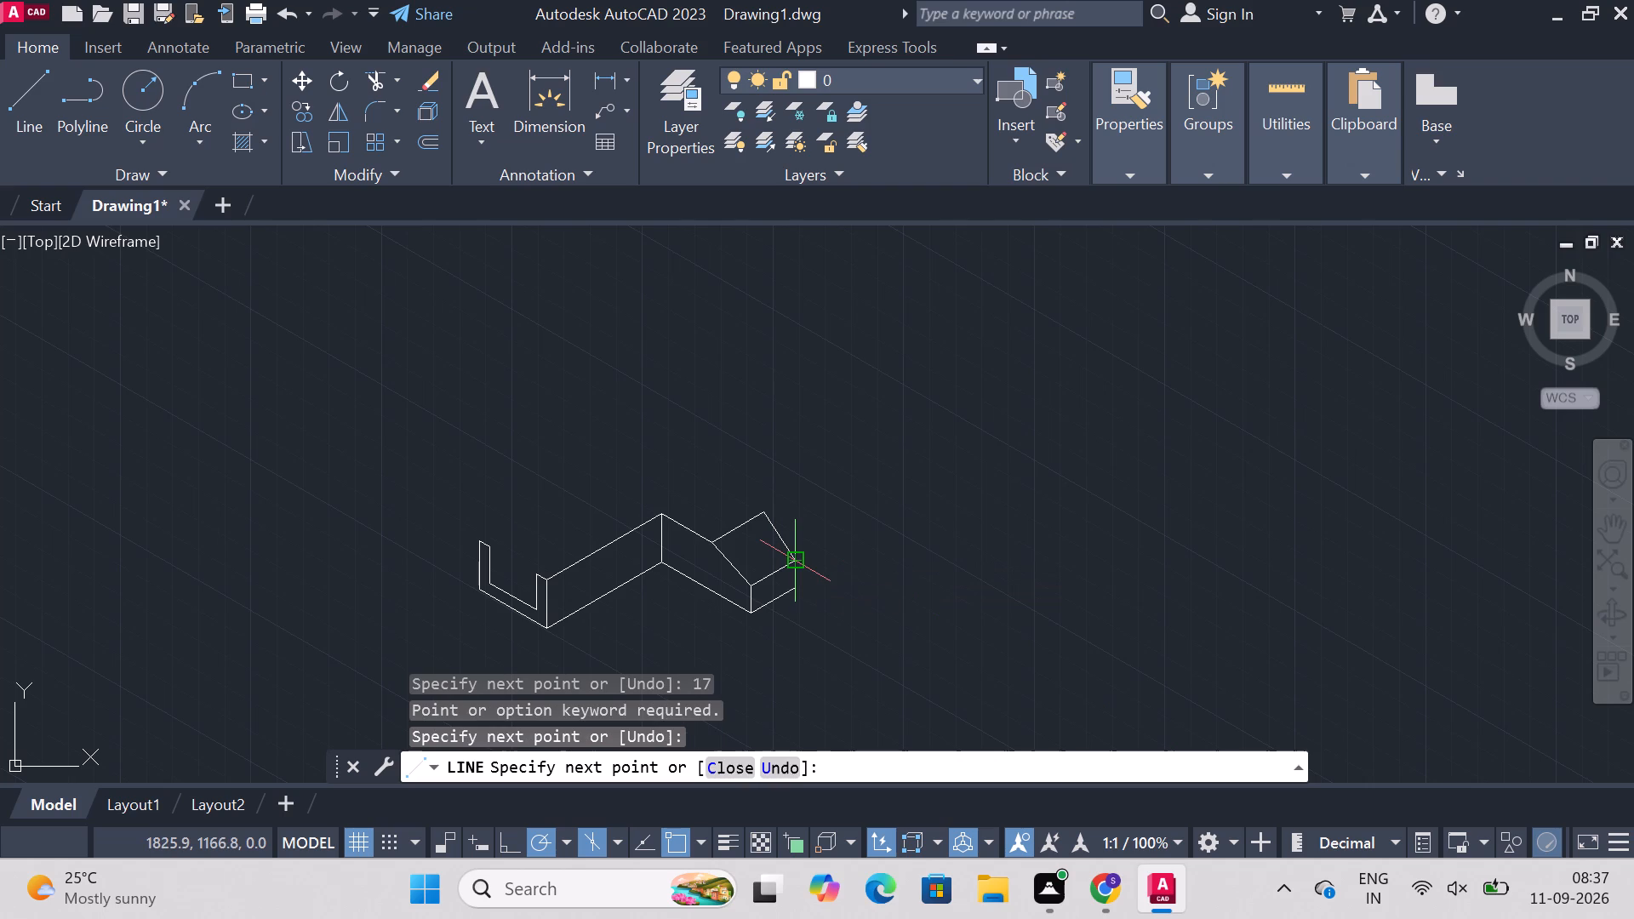
pyautogui.press('Escape')
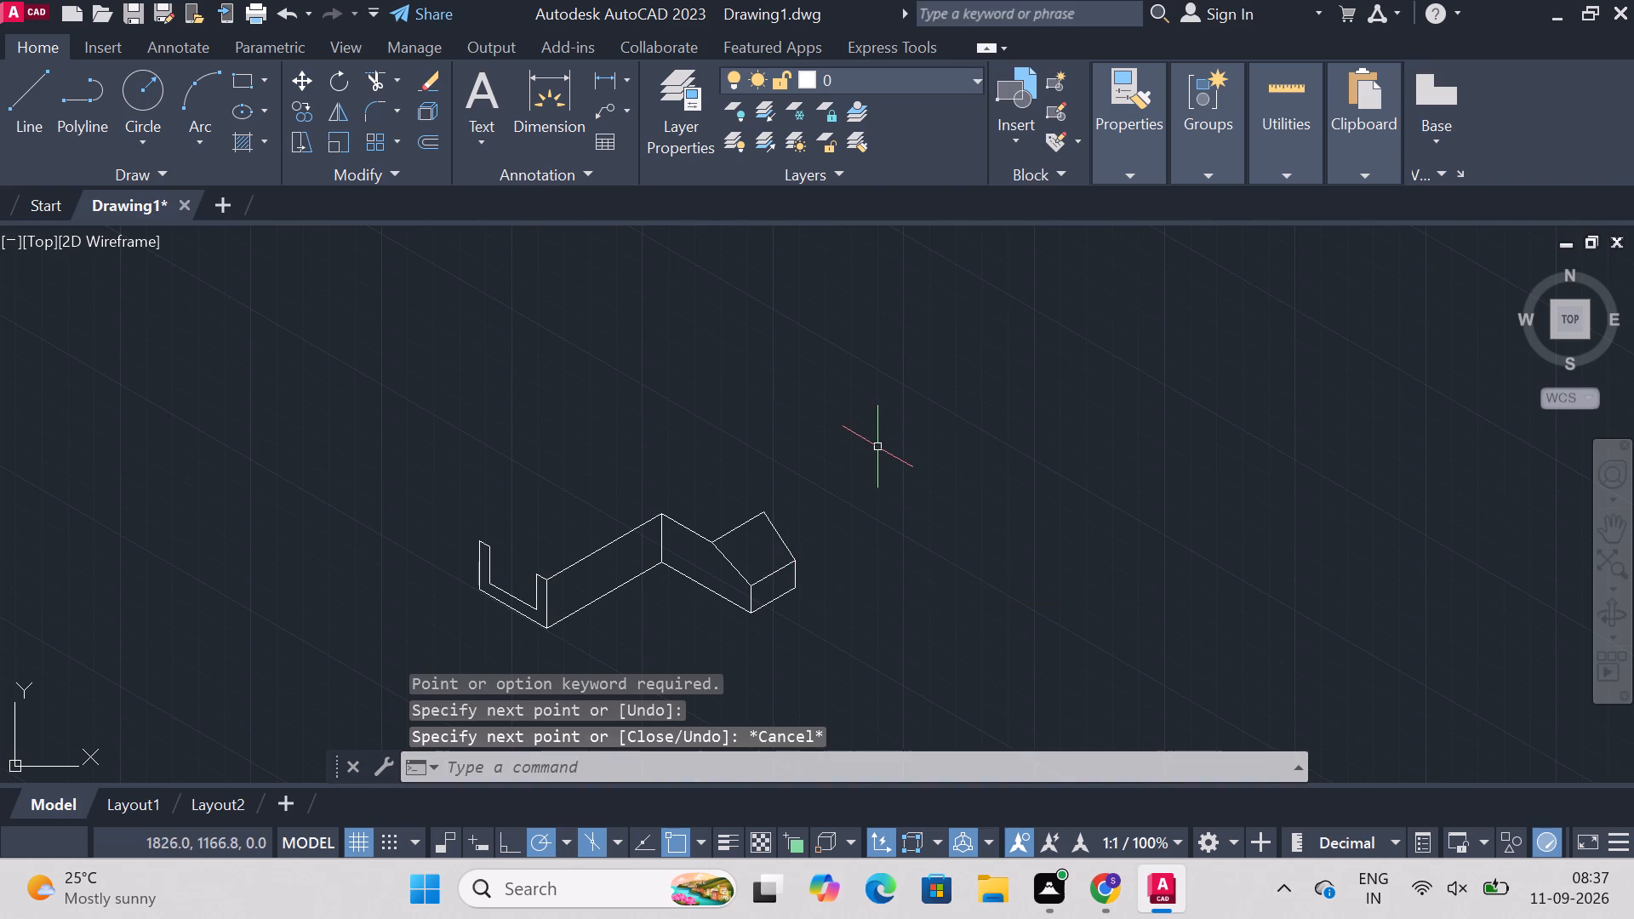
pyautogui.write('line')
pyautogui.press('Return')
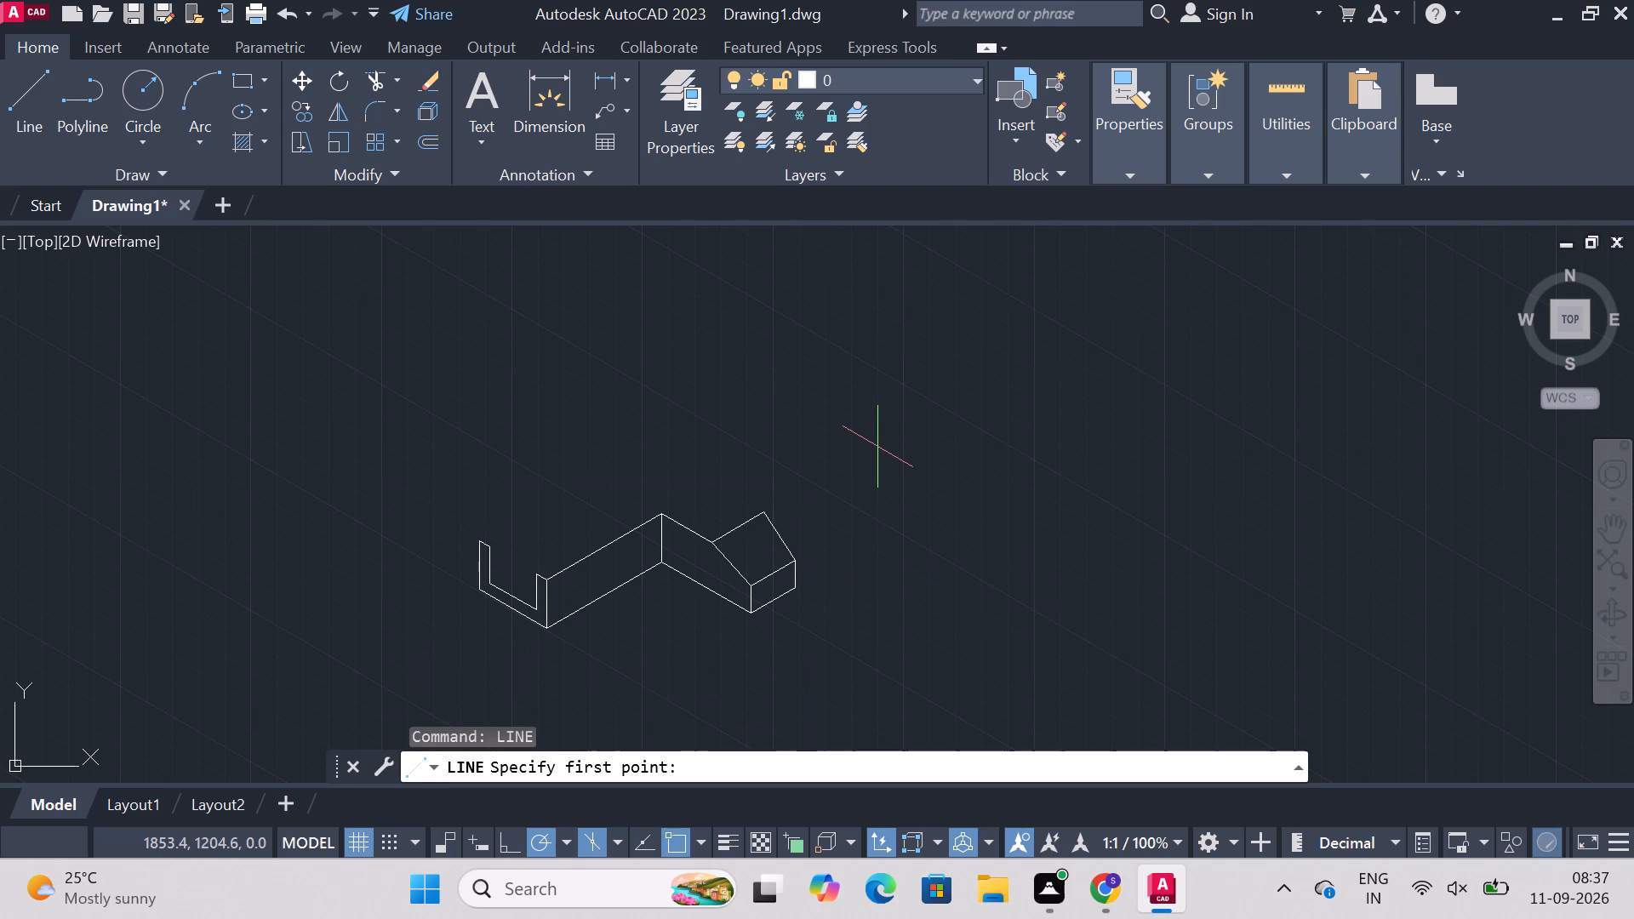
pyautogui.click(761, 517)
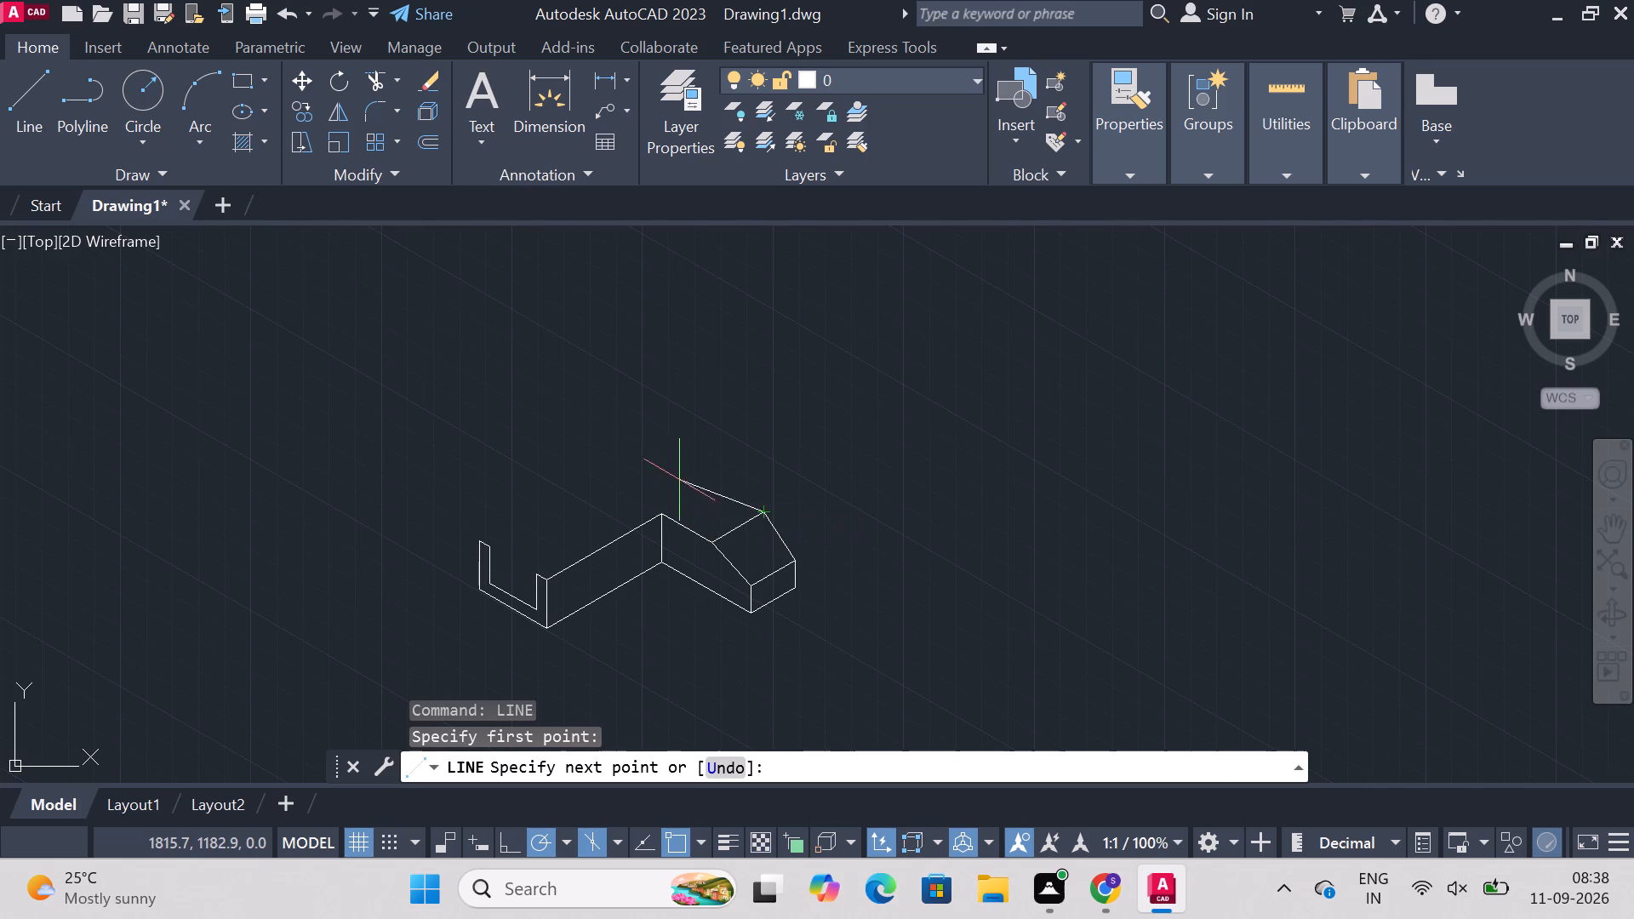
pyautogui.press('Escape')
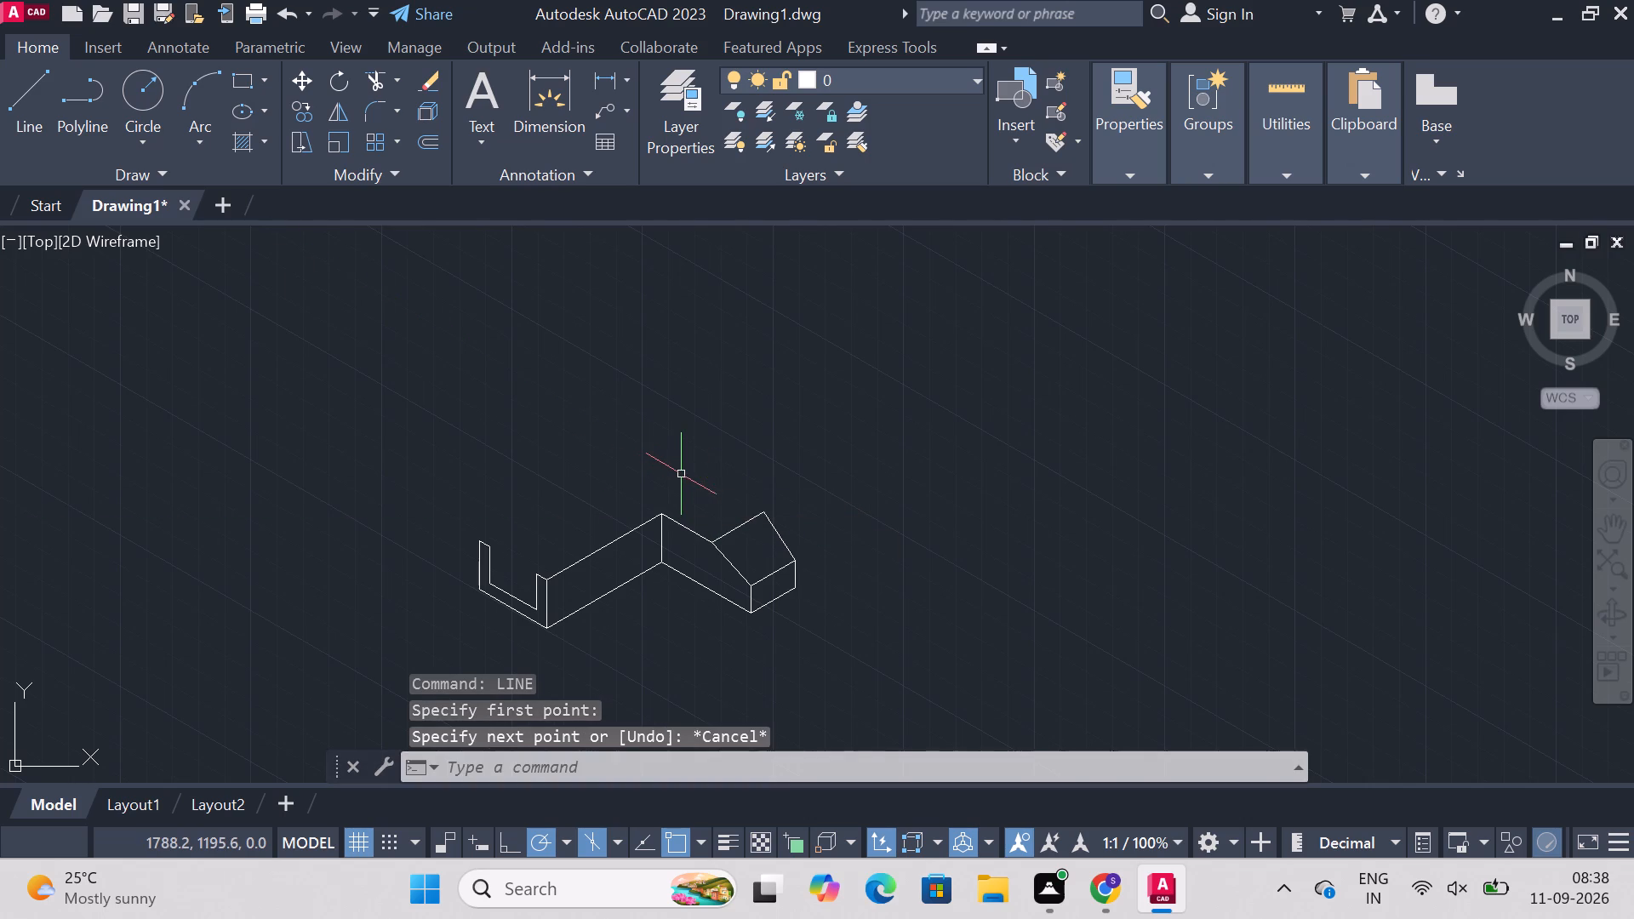
# Draw a line about 51 mm at 30° from the 19 mm line's start, and join the slope's far top corner to it at 150°.
pyautogui.click(31, 98)
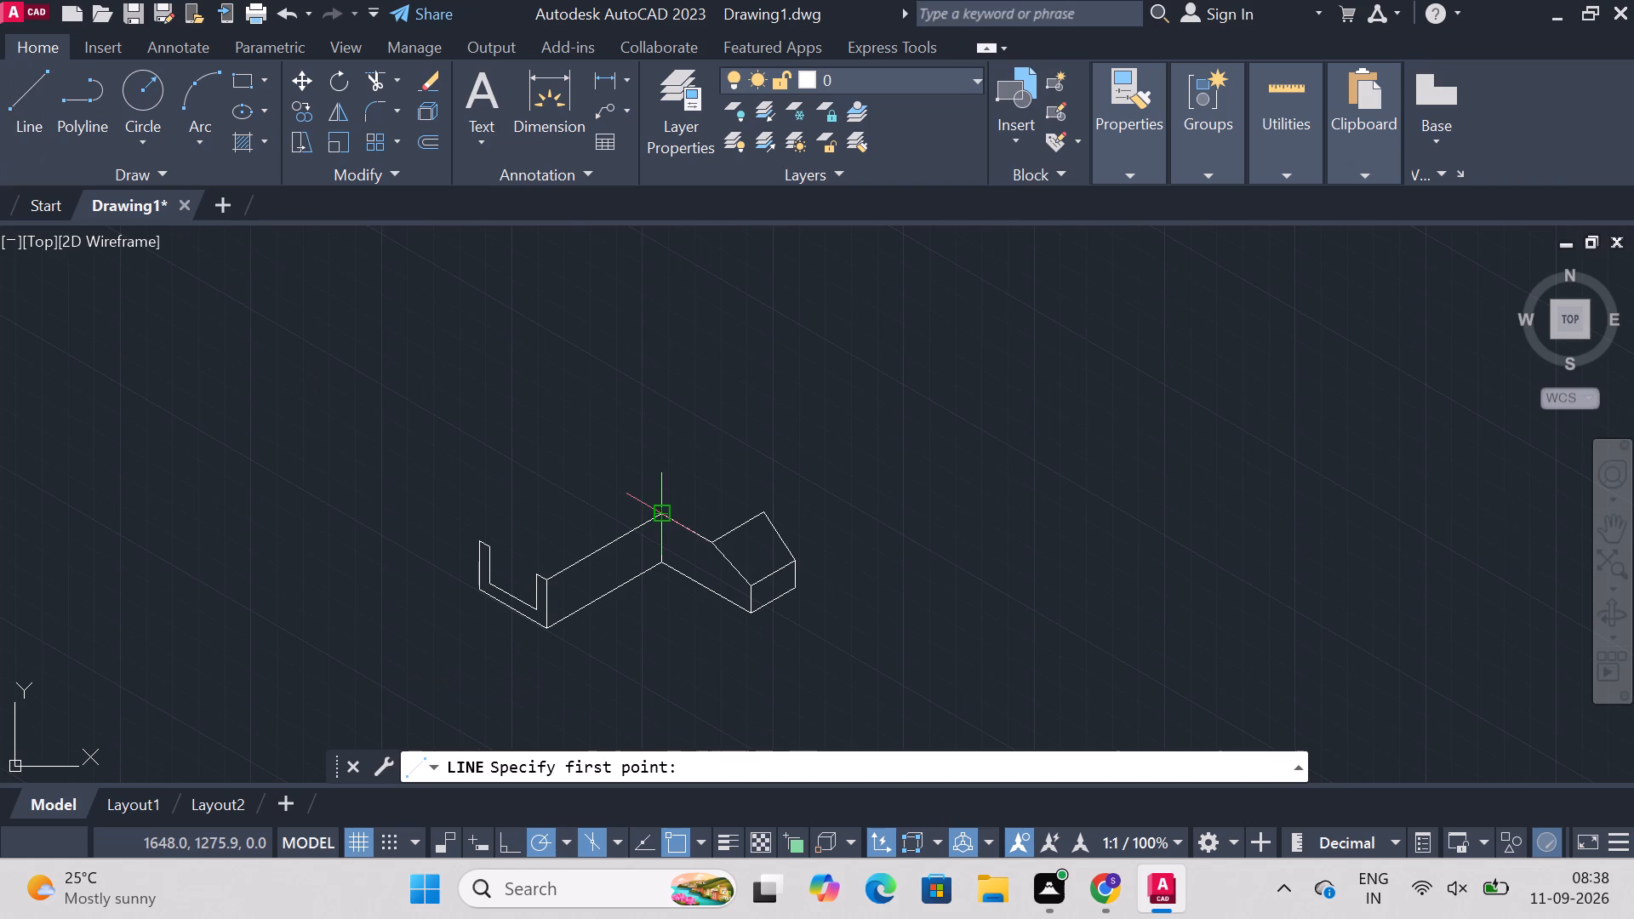
pyautogui.click(666, 511)
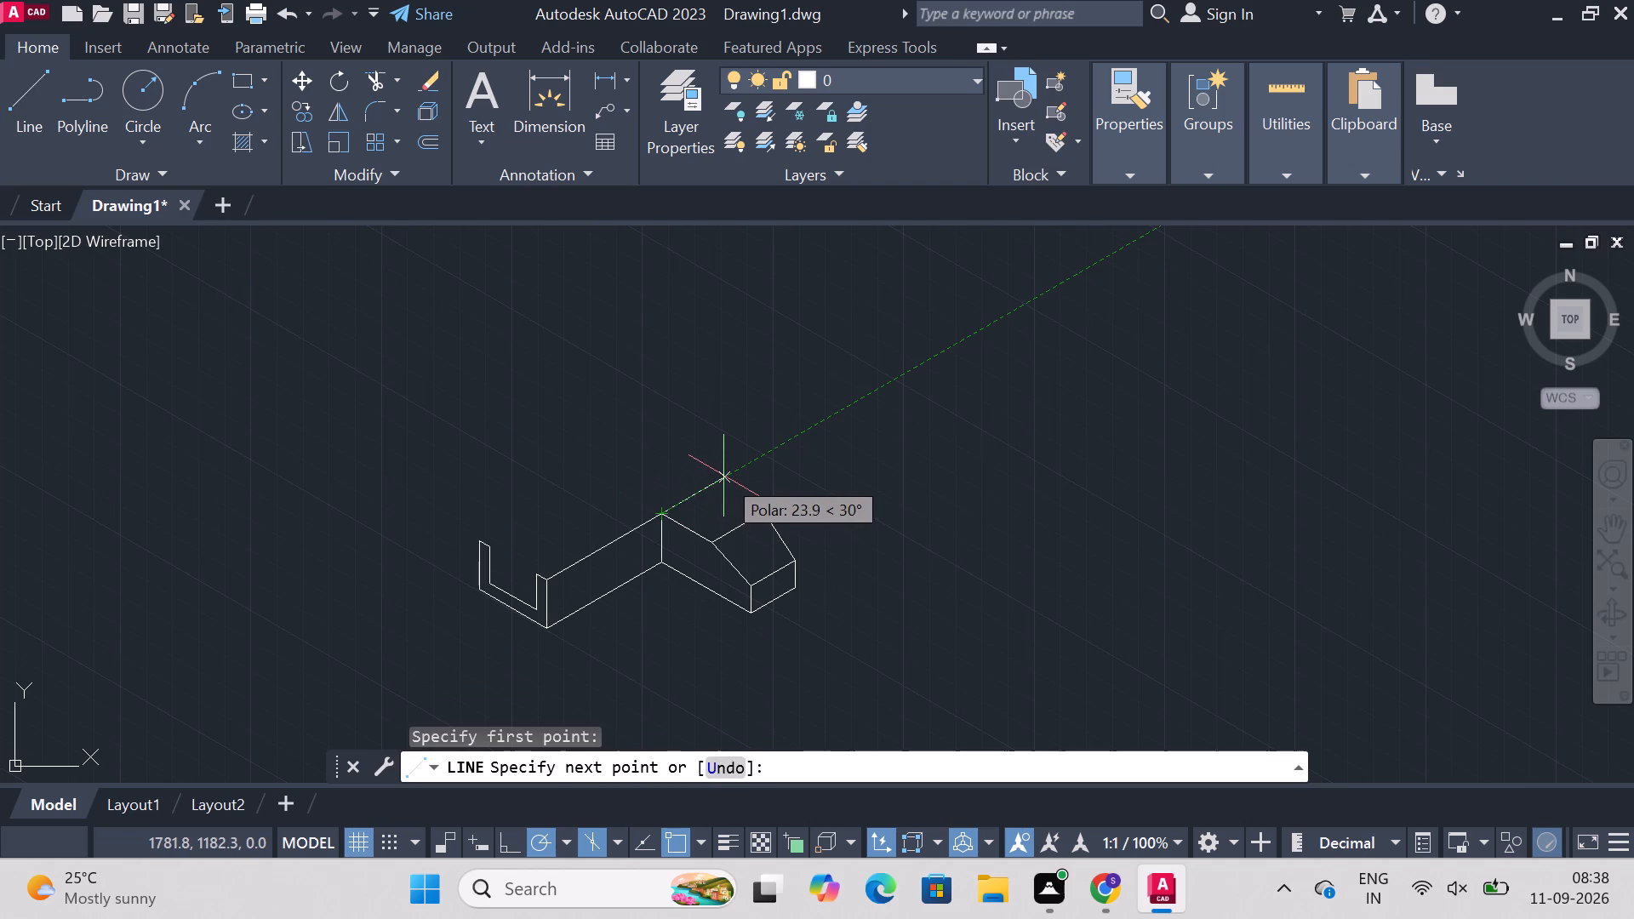
pyautogui.click(792, 434)
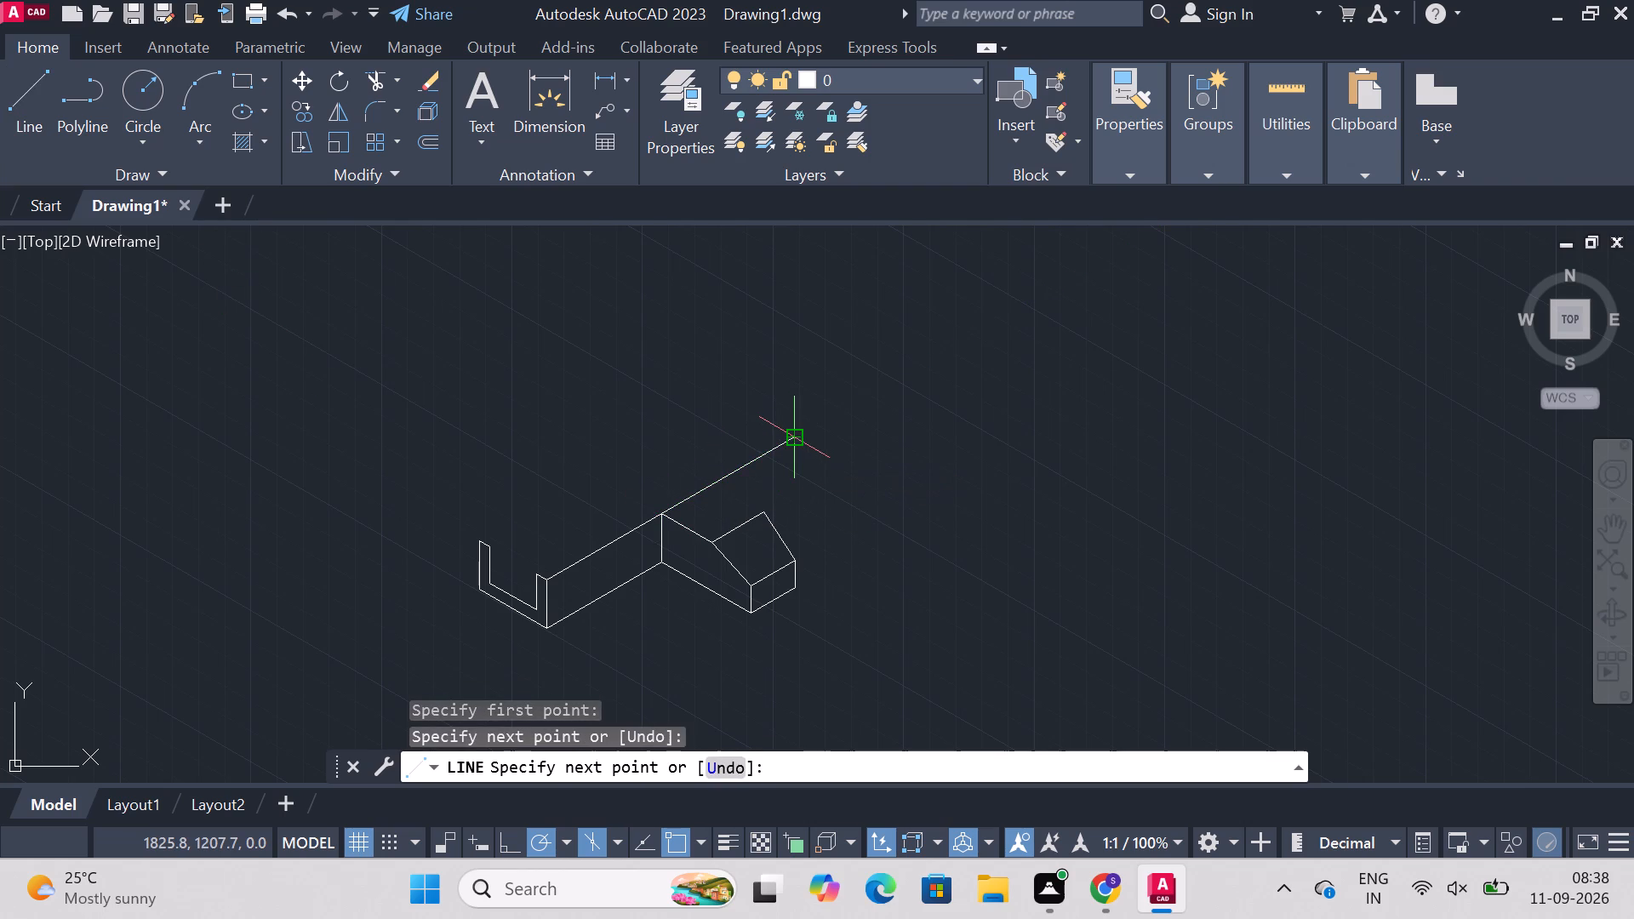
pyautogui.press('Escape')
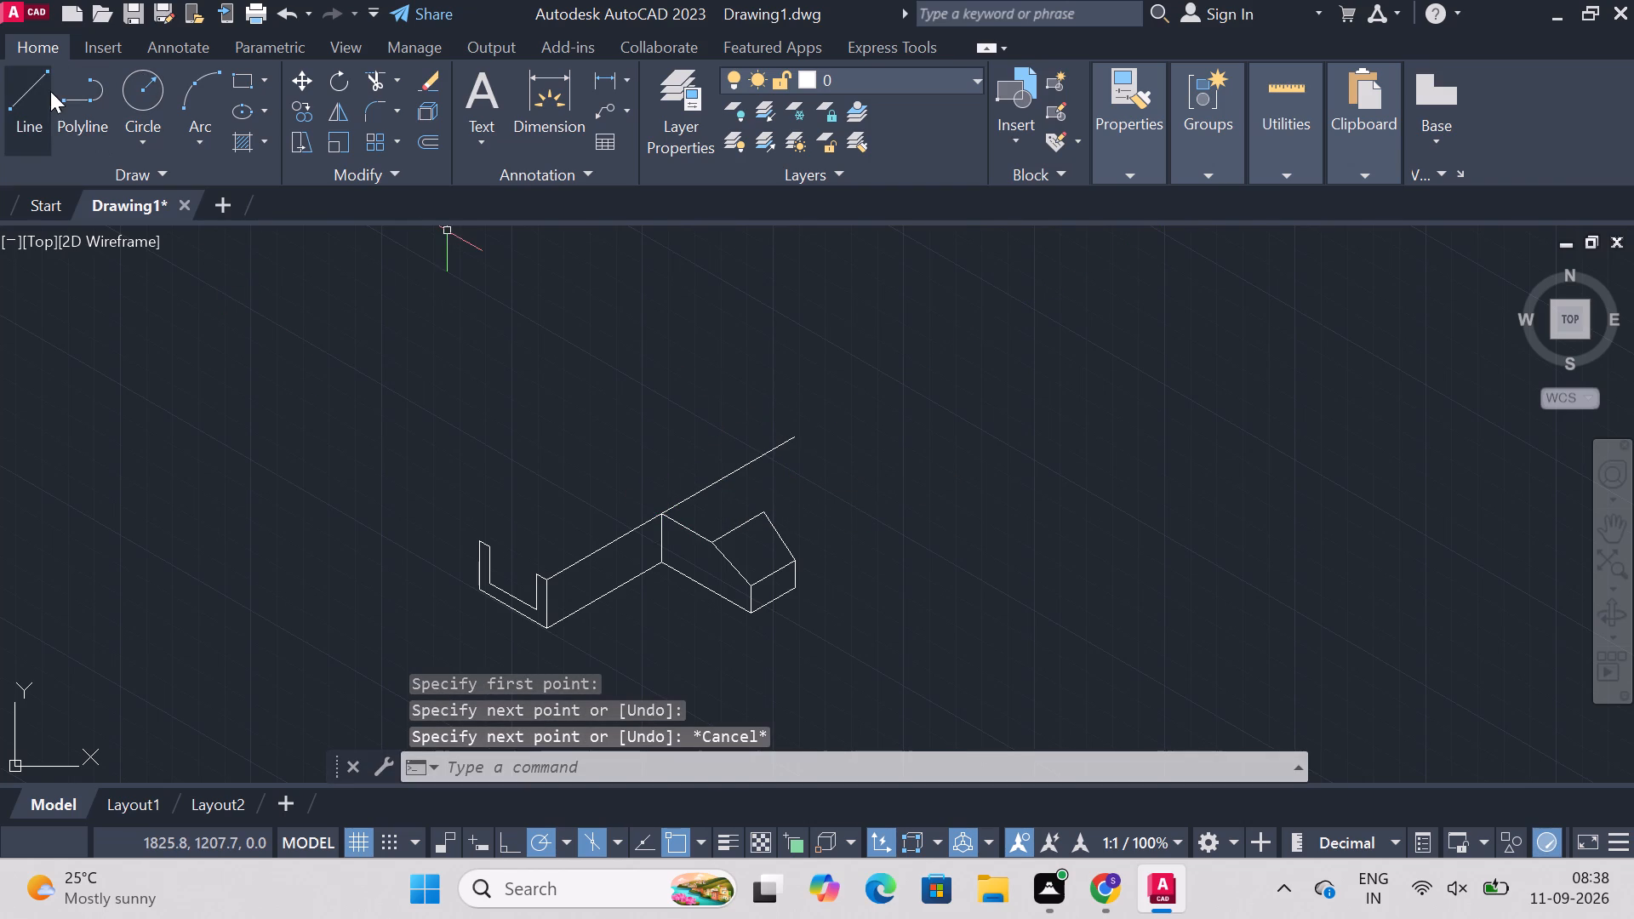
pyautogui.click(32, 90)
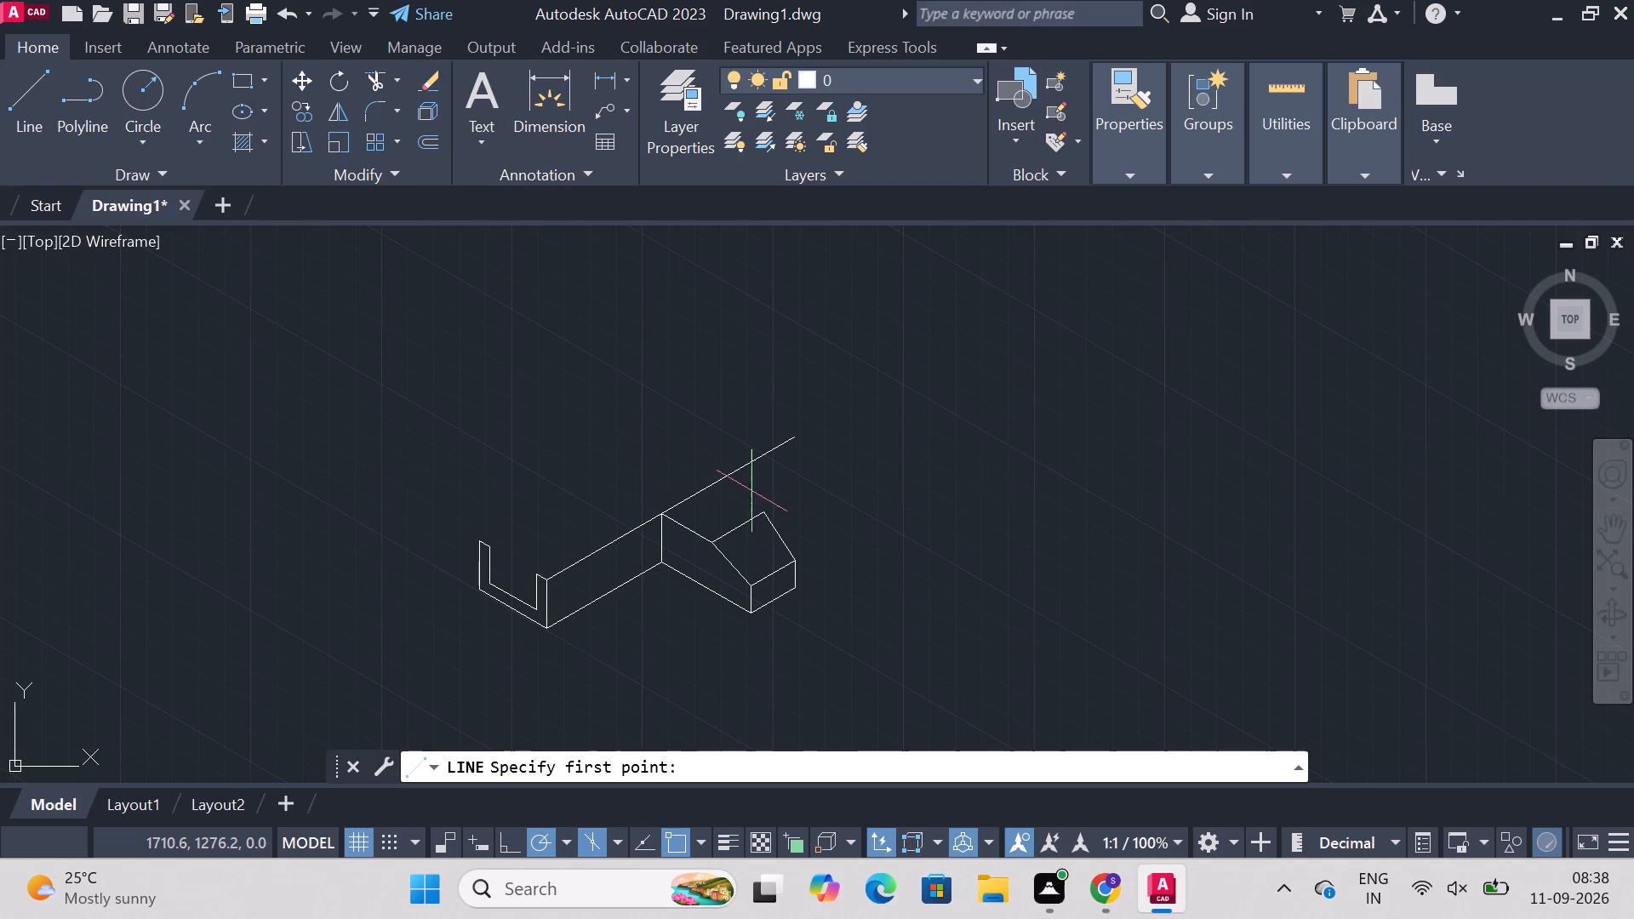
pyautogui.click(766, 518)
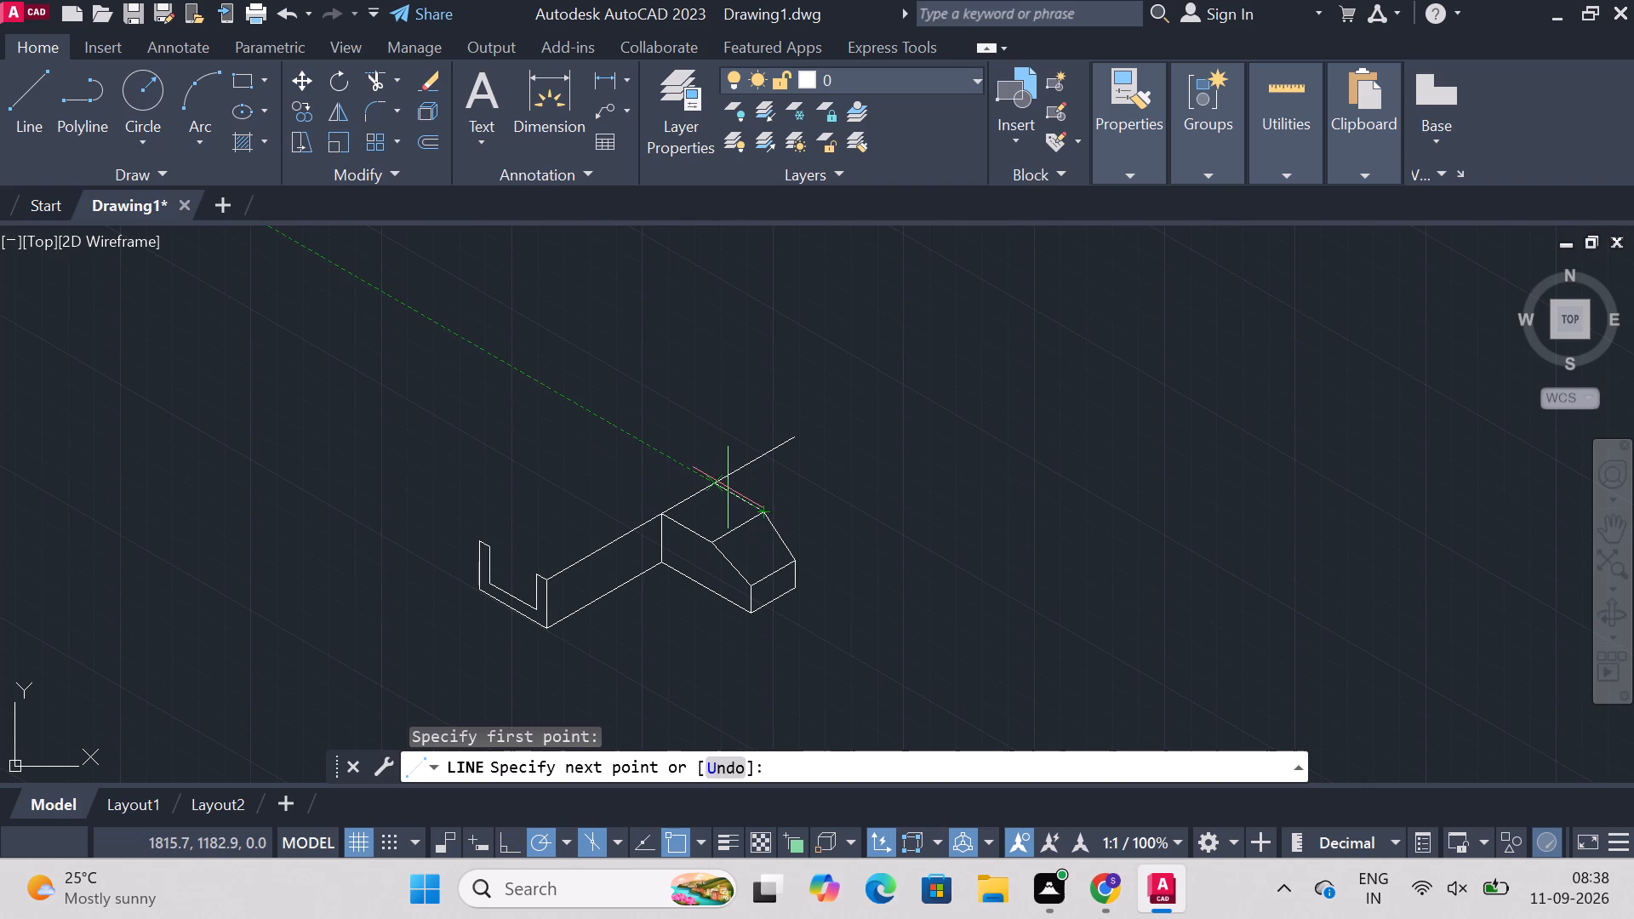
pyautogui.click(717, 487)
pyautogui.press('Escape')
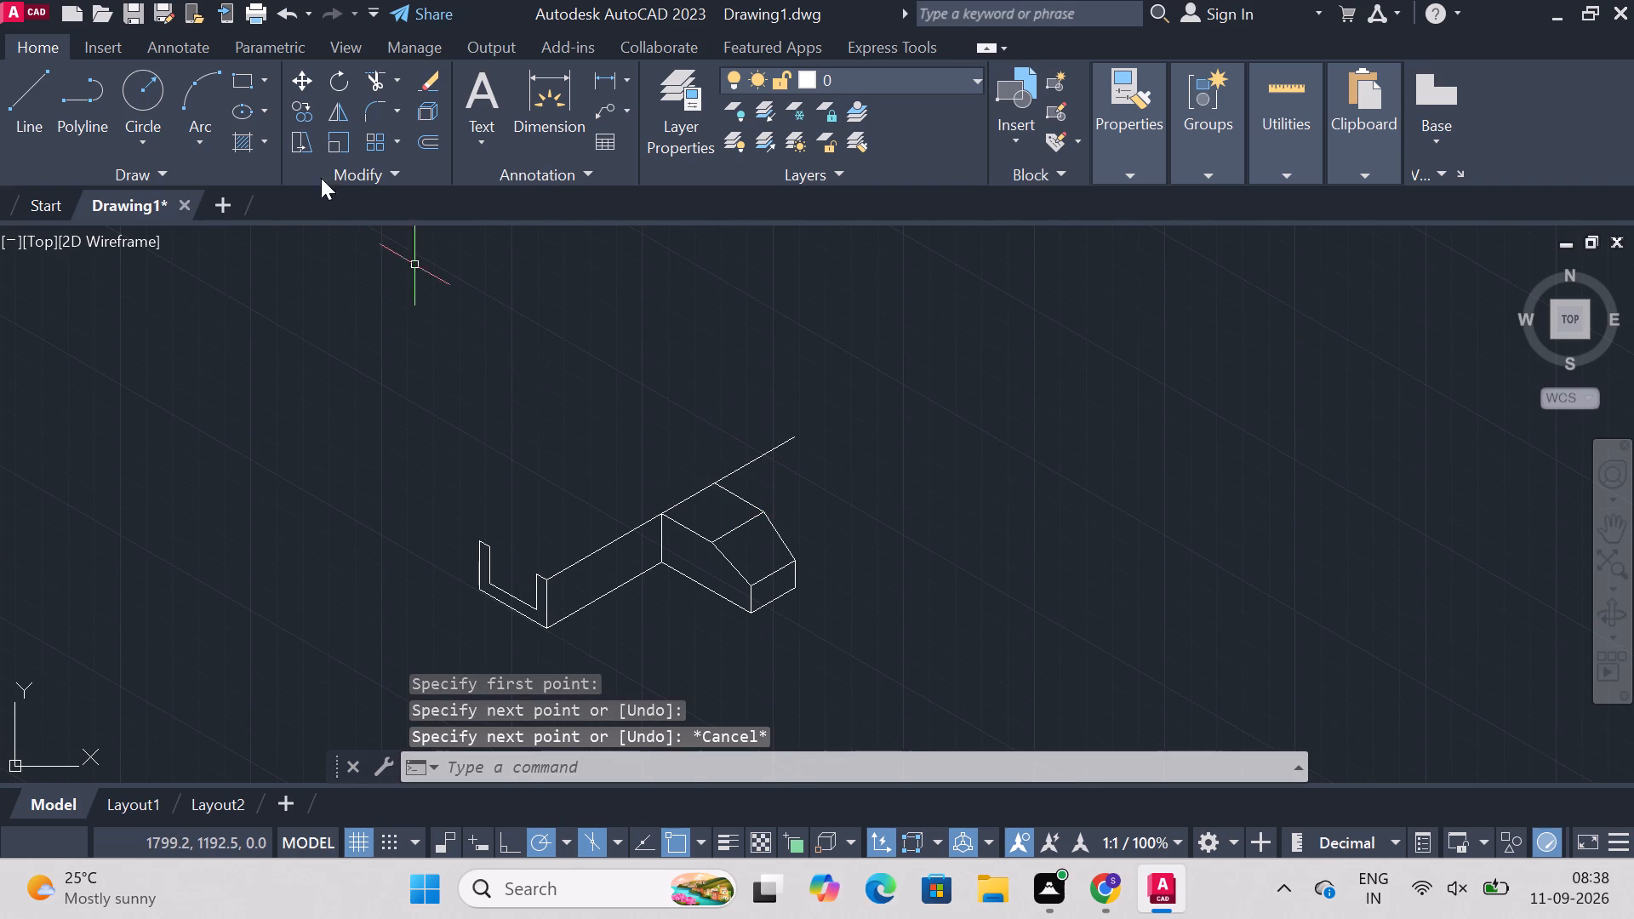
# Trim the overhang of the 30° line beyond the rear corner of the side block's top face.
pyautogui.click(367, 80)
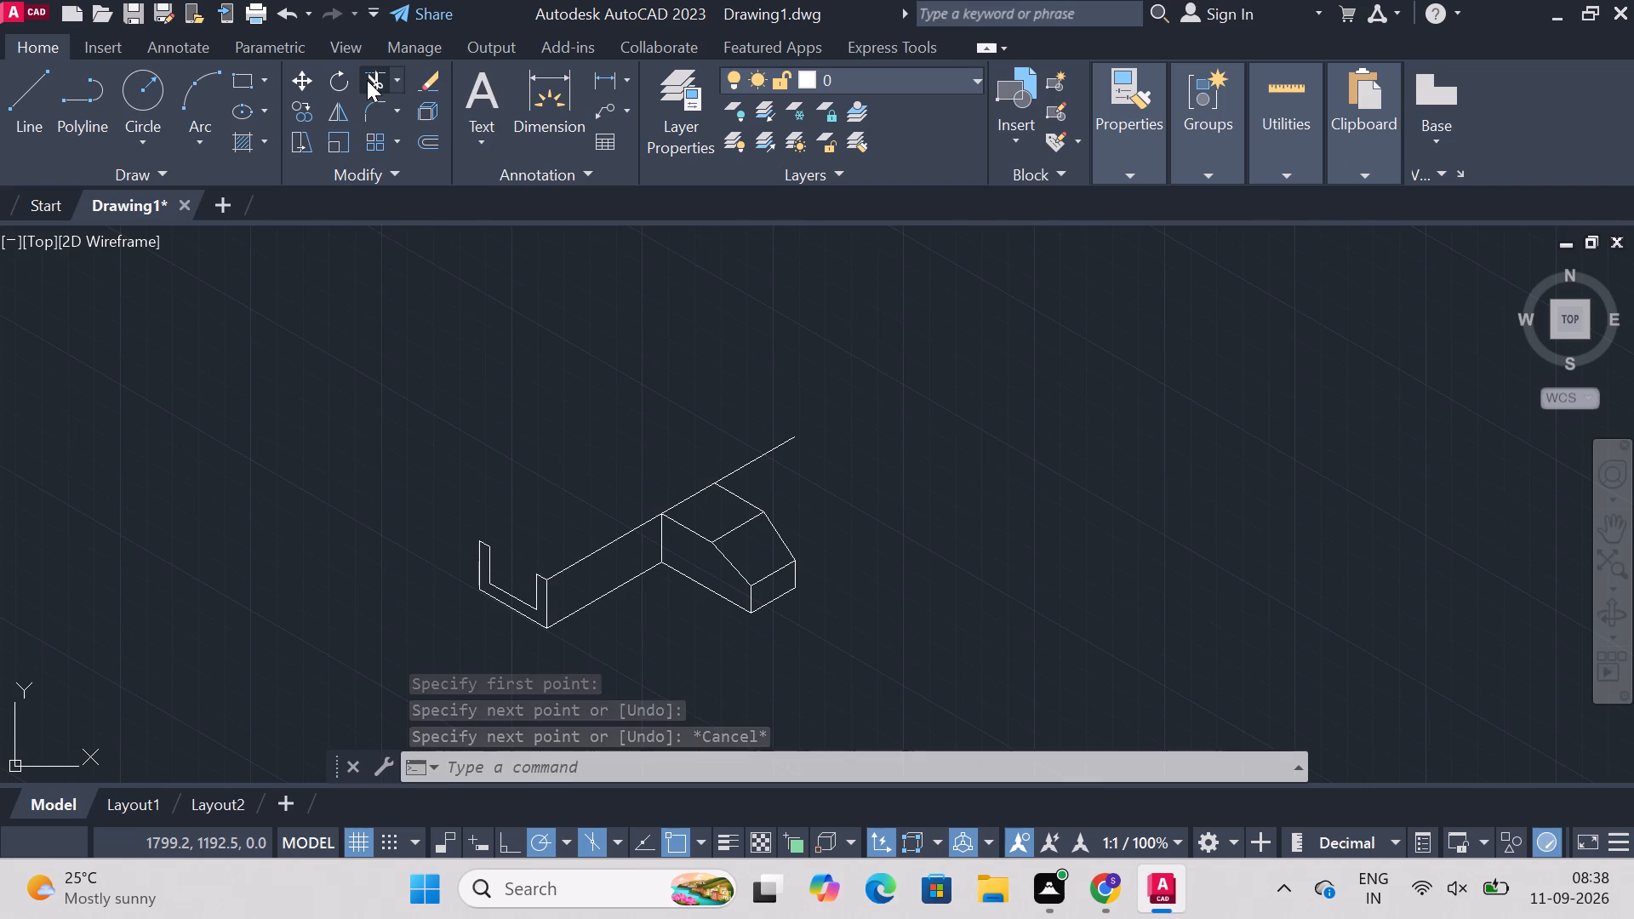
pyautogui.click(752, 464)
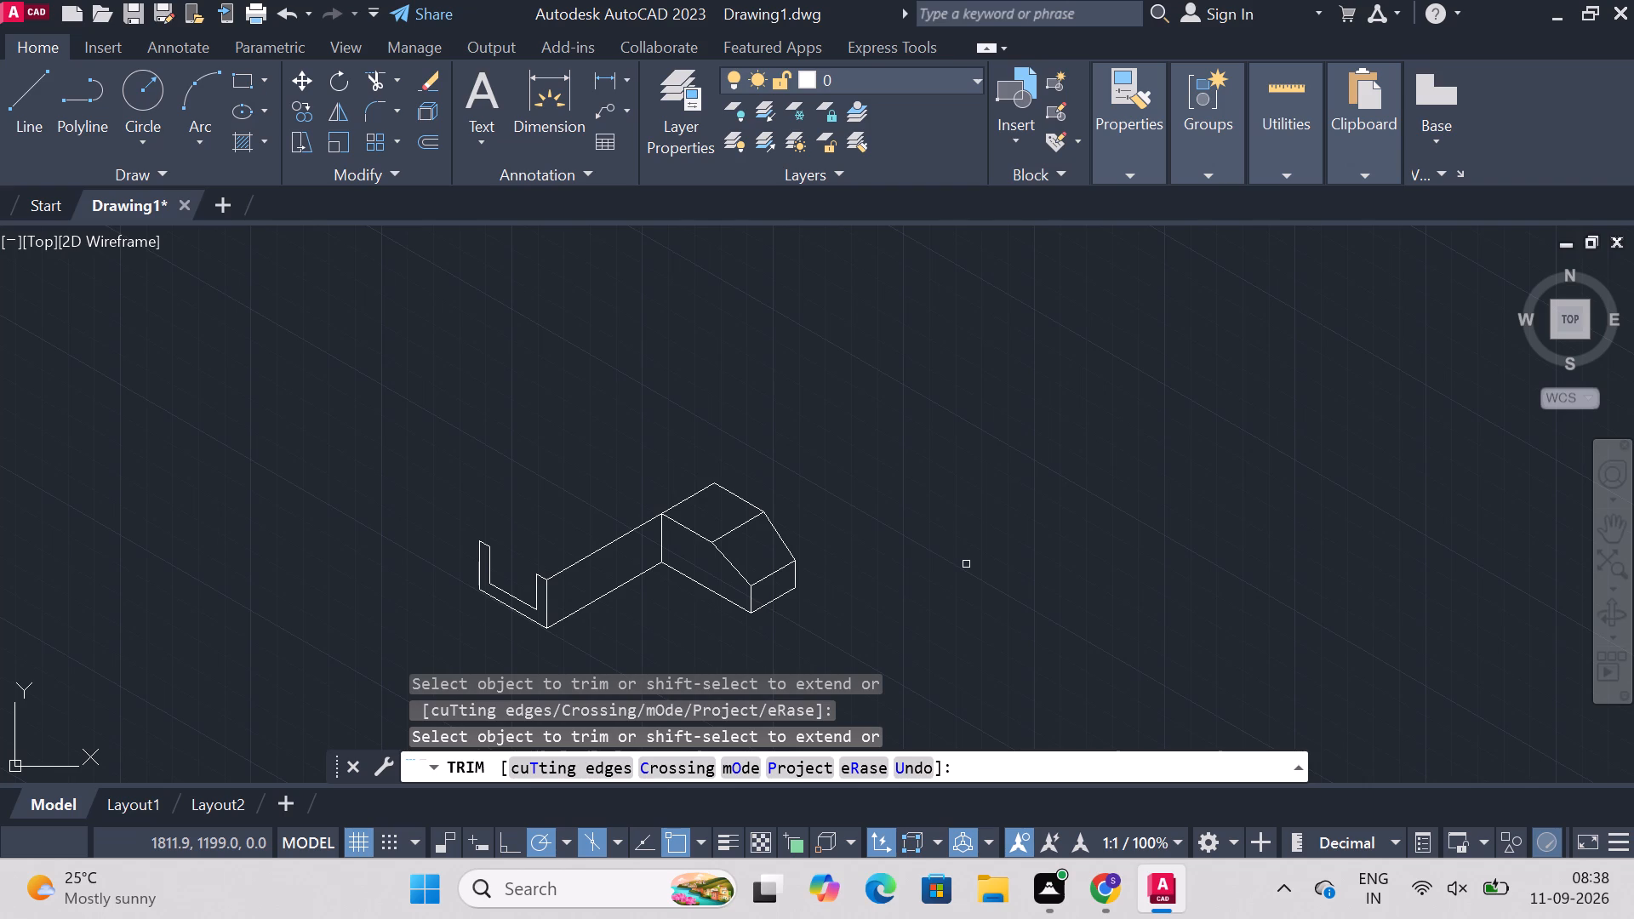
# From the top face's corner at the 19 mm line's start, draw lines about 8.5 mm up, 4 mm at 330° and down to the edge.
pyautogui.click(38, 88)
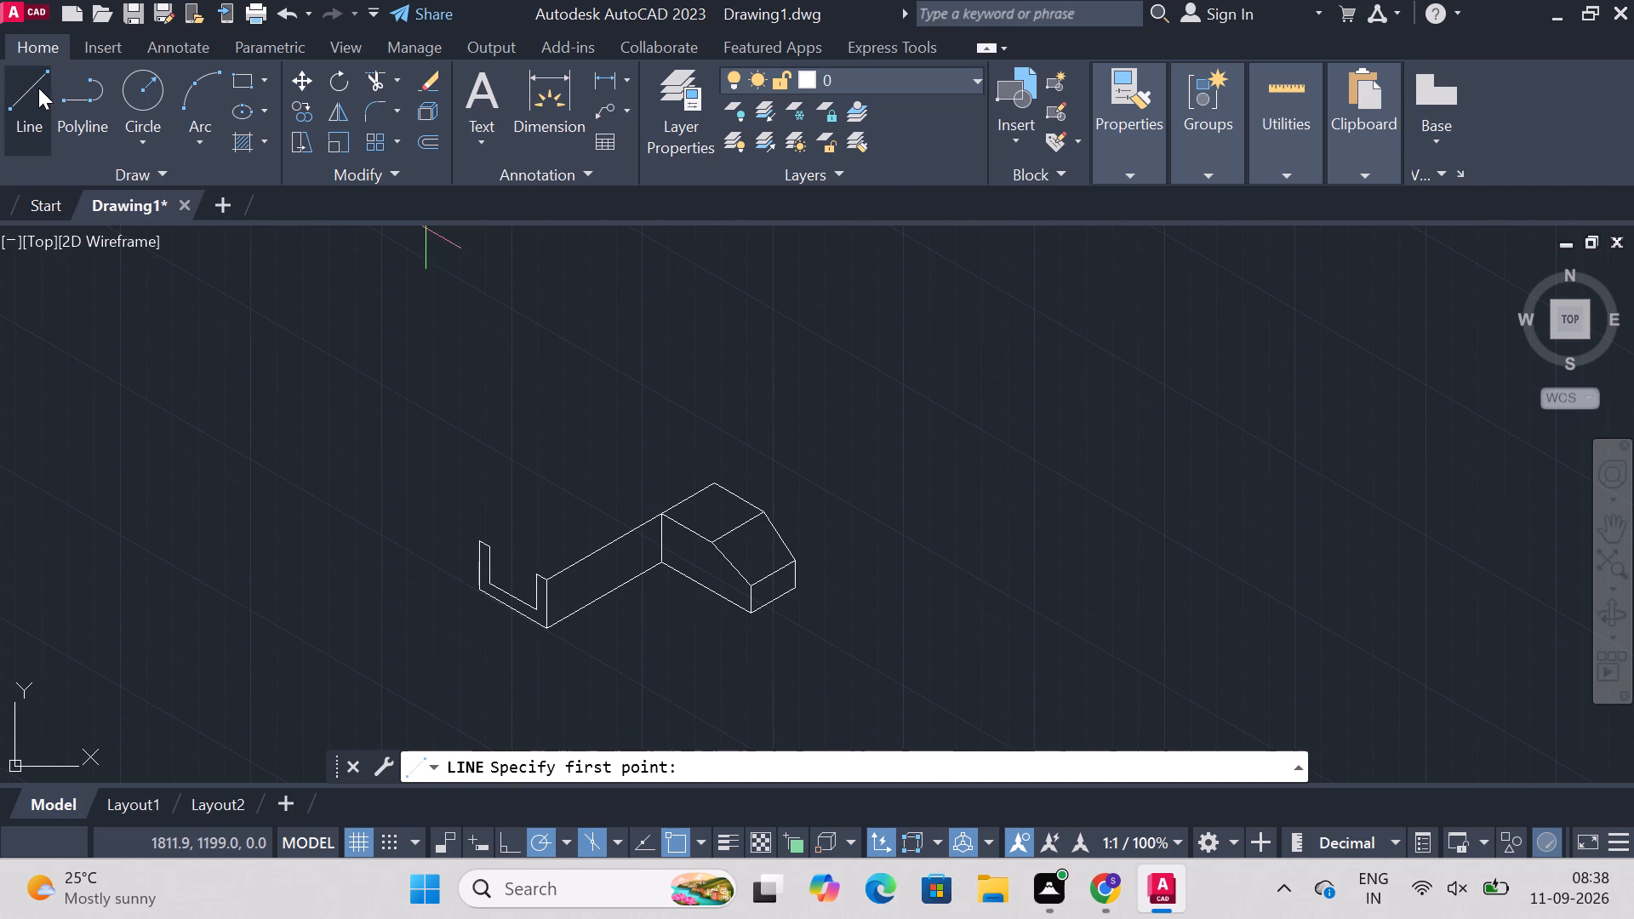
pyautogui.click(660, 509)
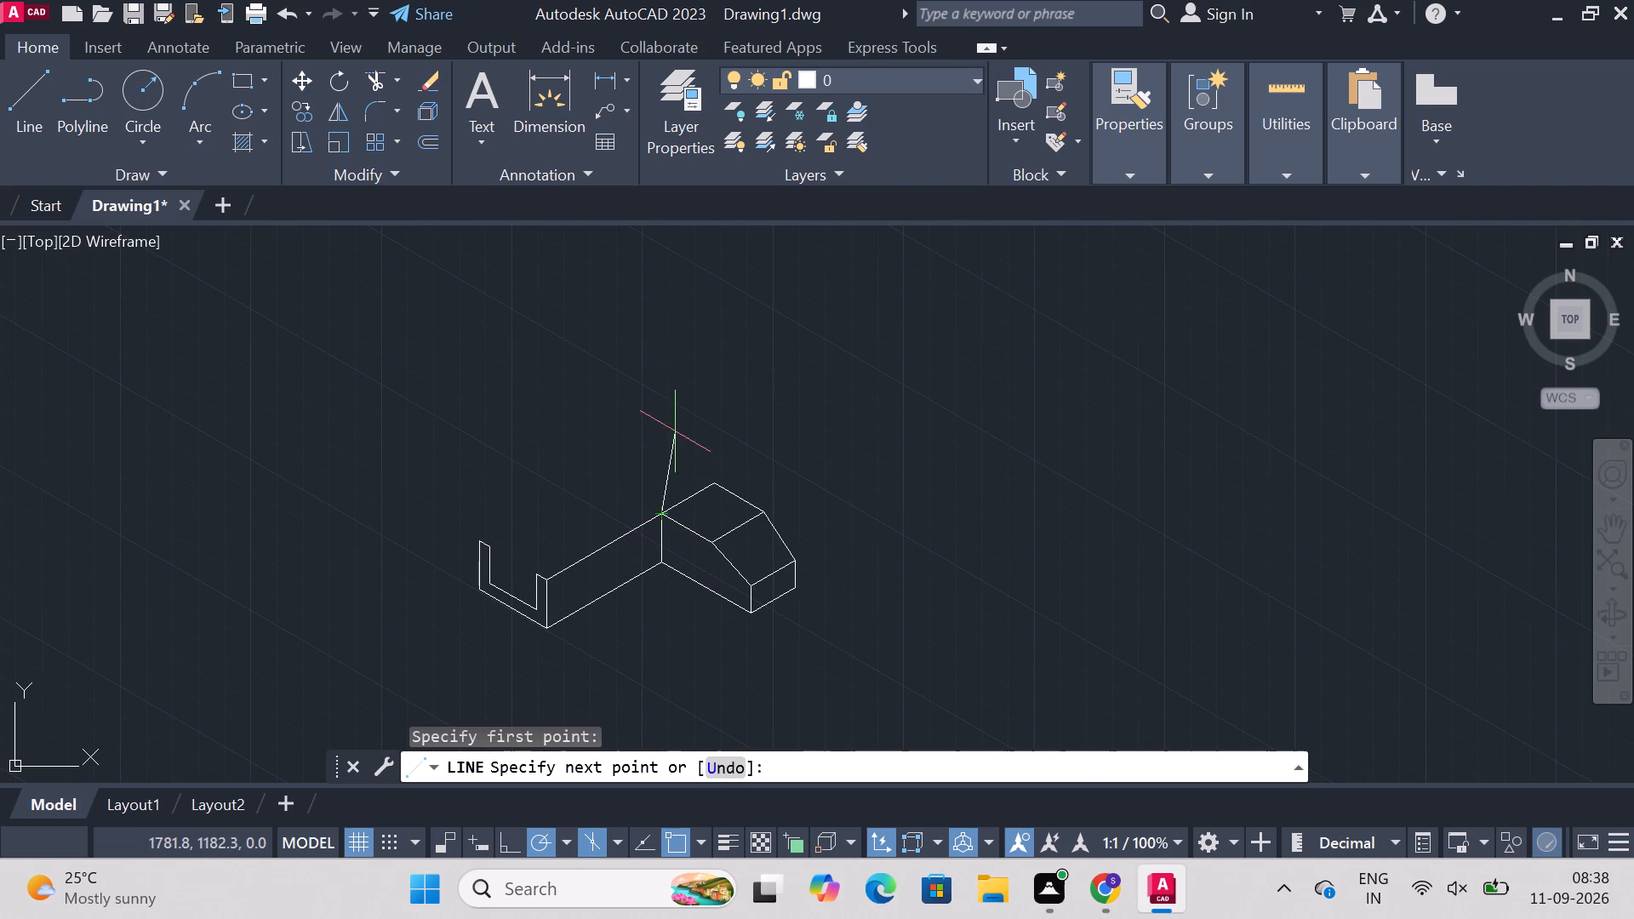
pyautogui.click(664, 488)
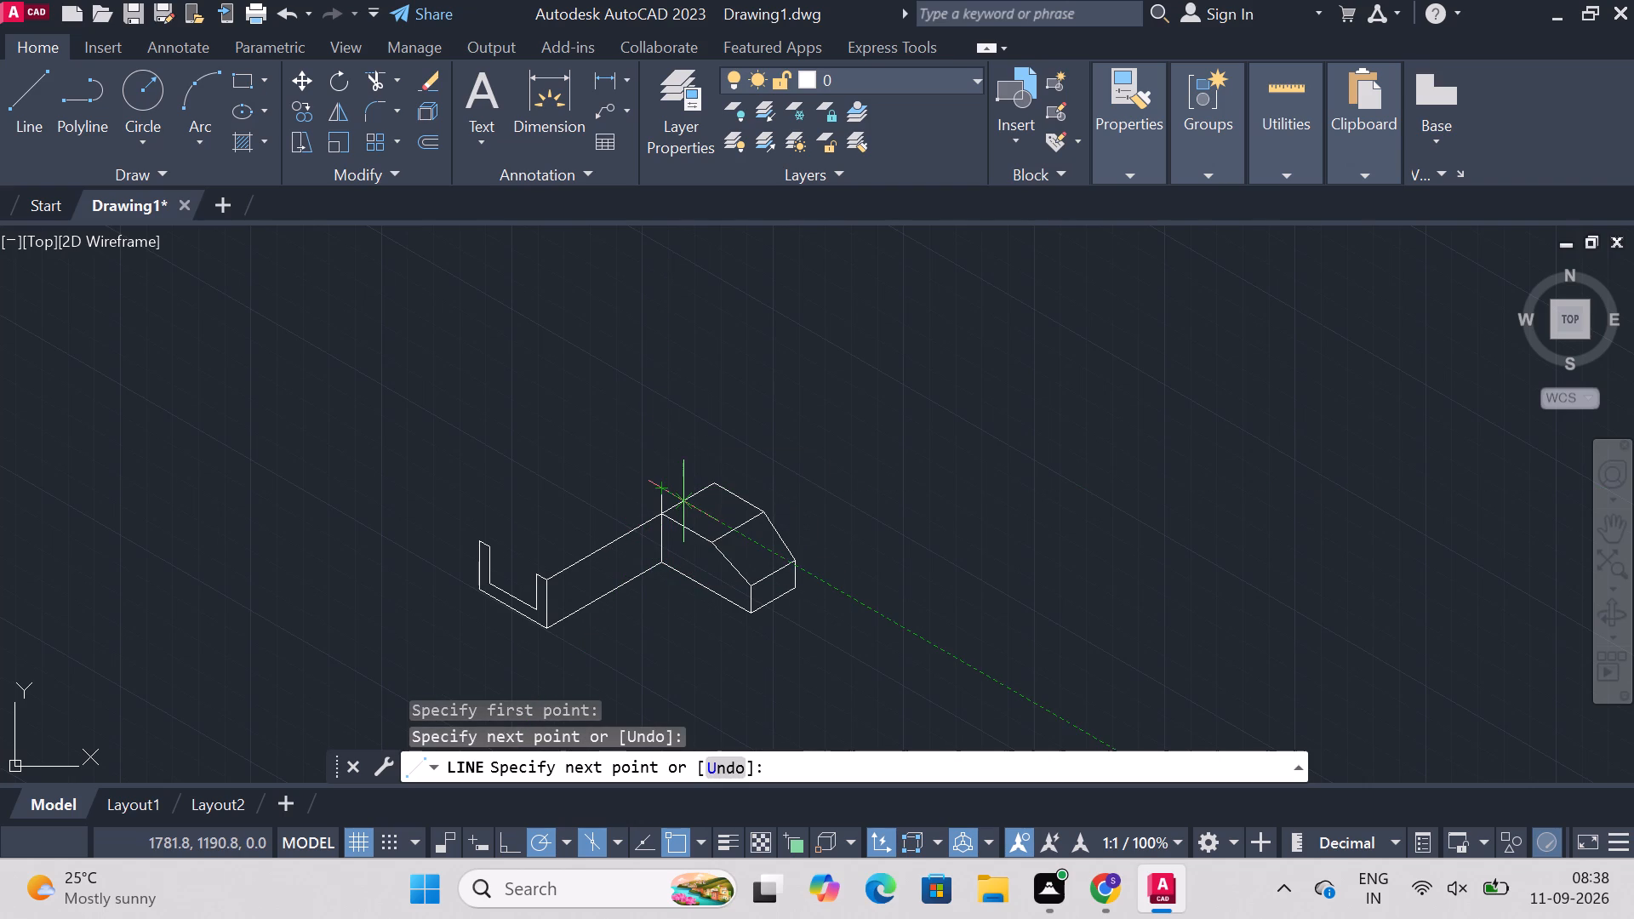
pyautogui.press('4')
pyautogui.press('Return')
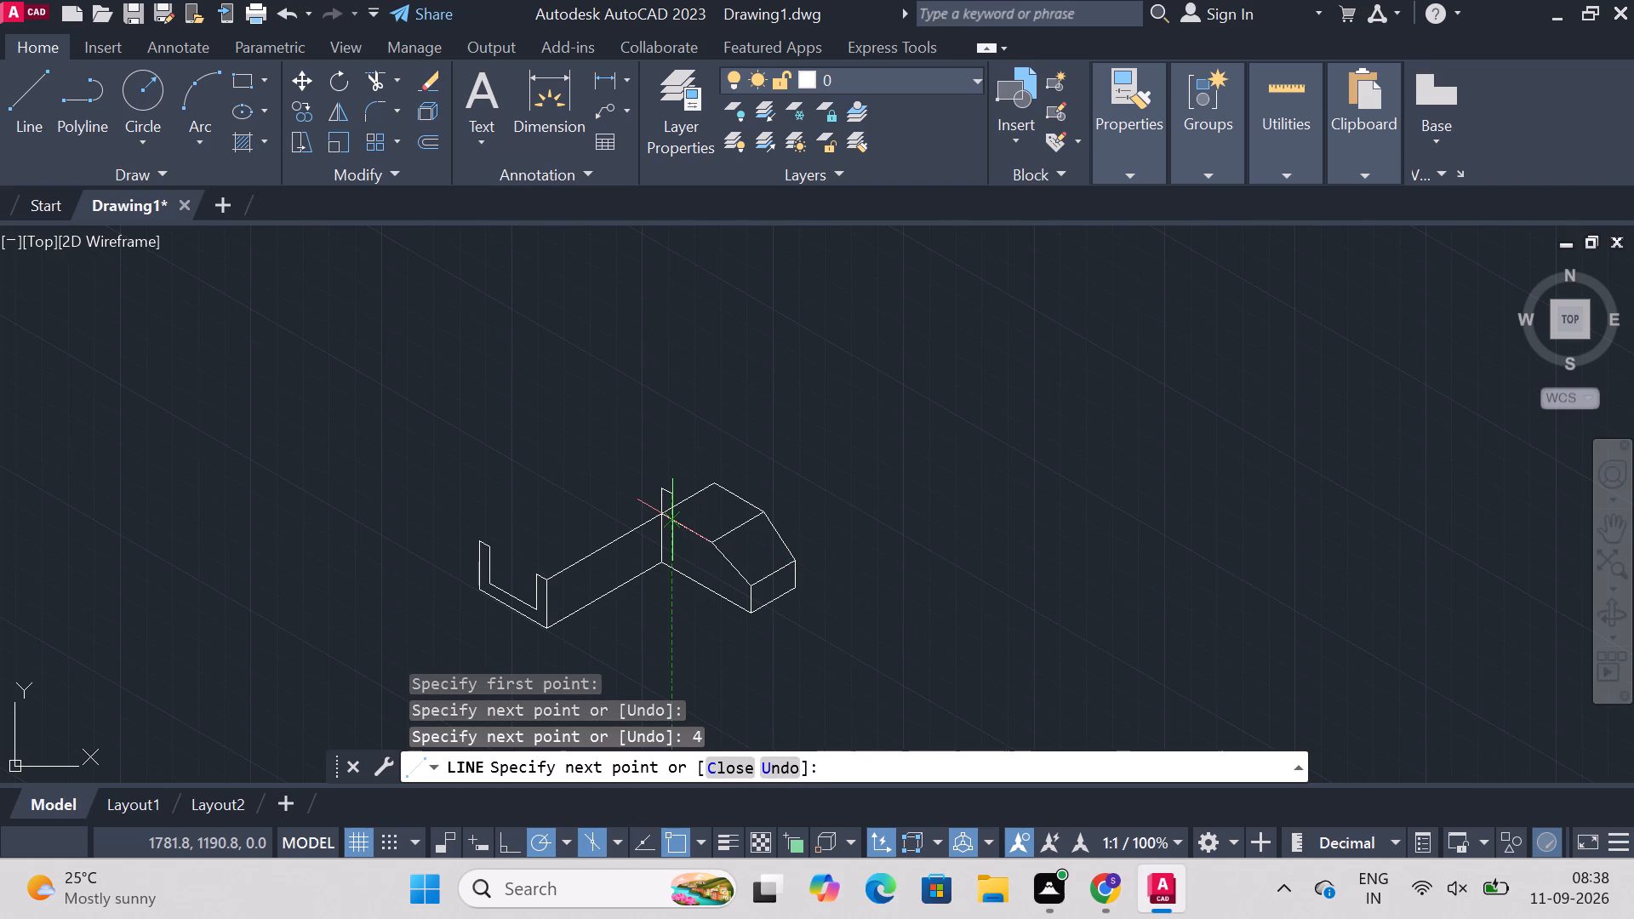
pyautogui.click(674, 525)
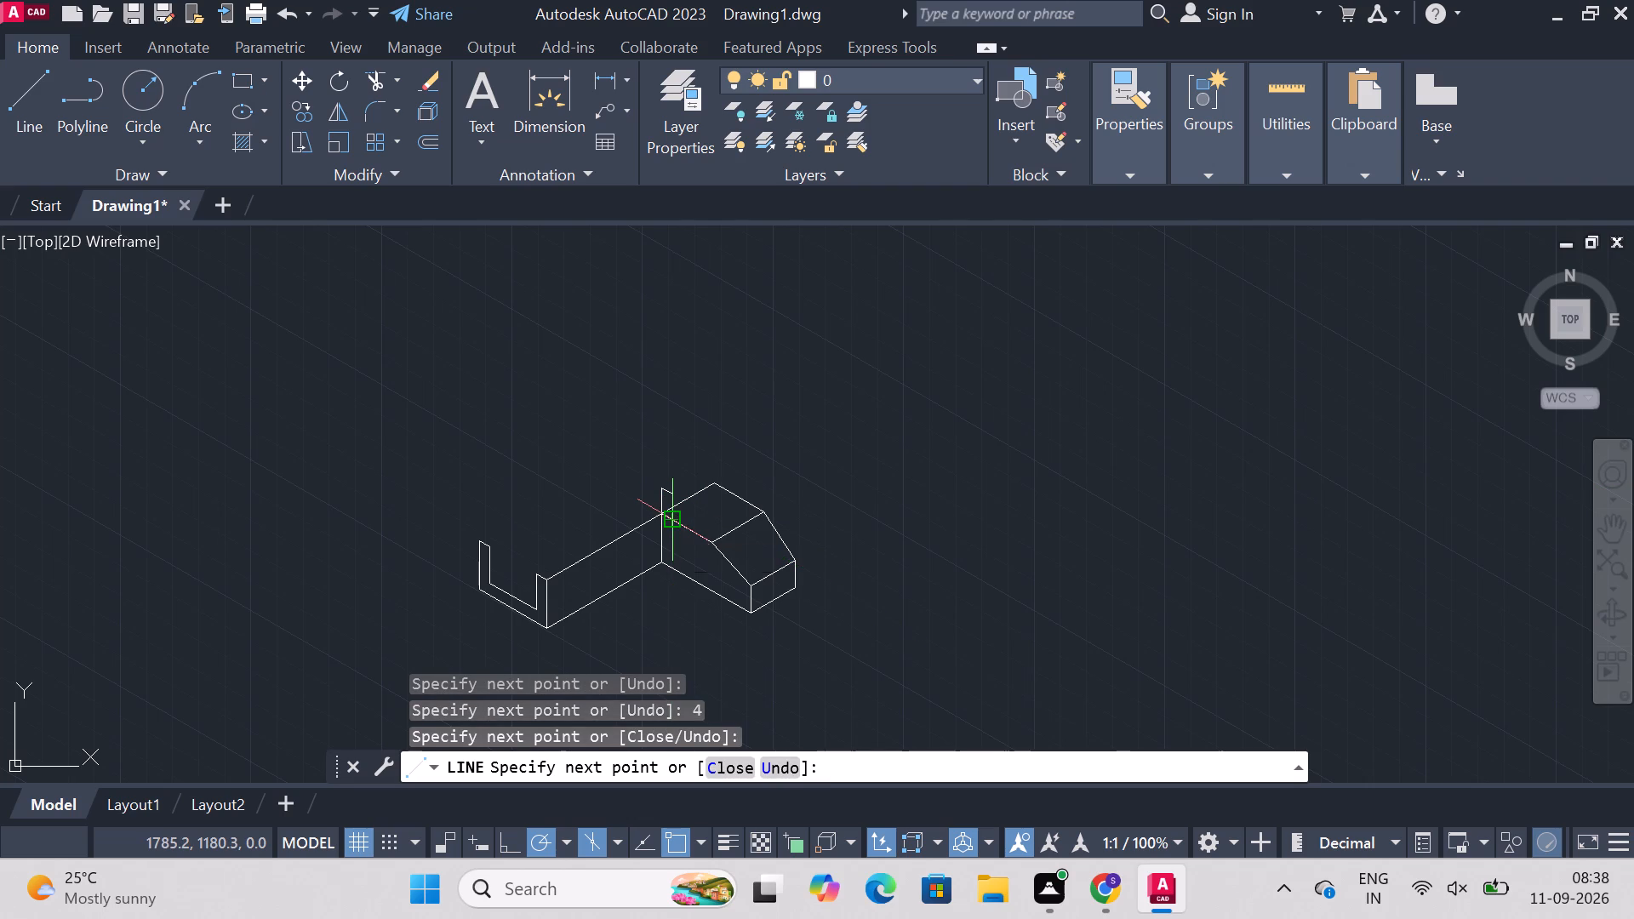
pyautogui.press('Escape')
# Trim away the first 8.5 mm vertical and the 4 mm line, keeping the other short vertical.
pyautogui.write('trim')
pyautogui.press('Return')
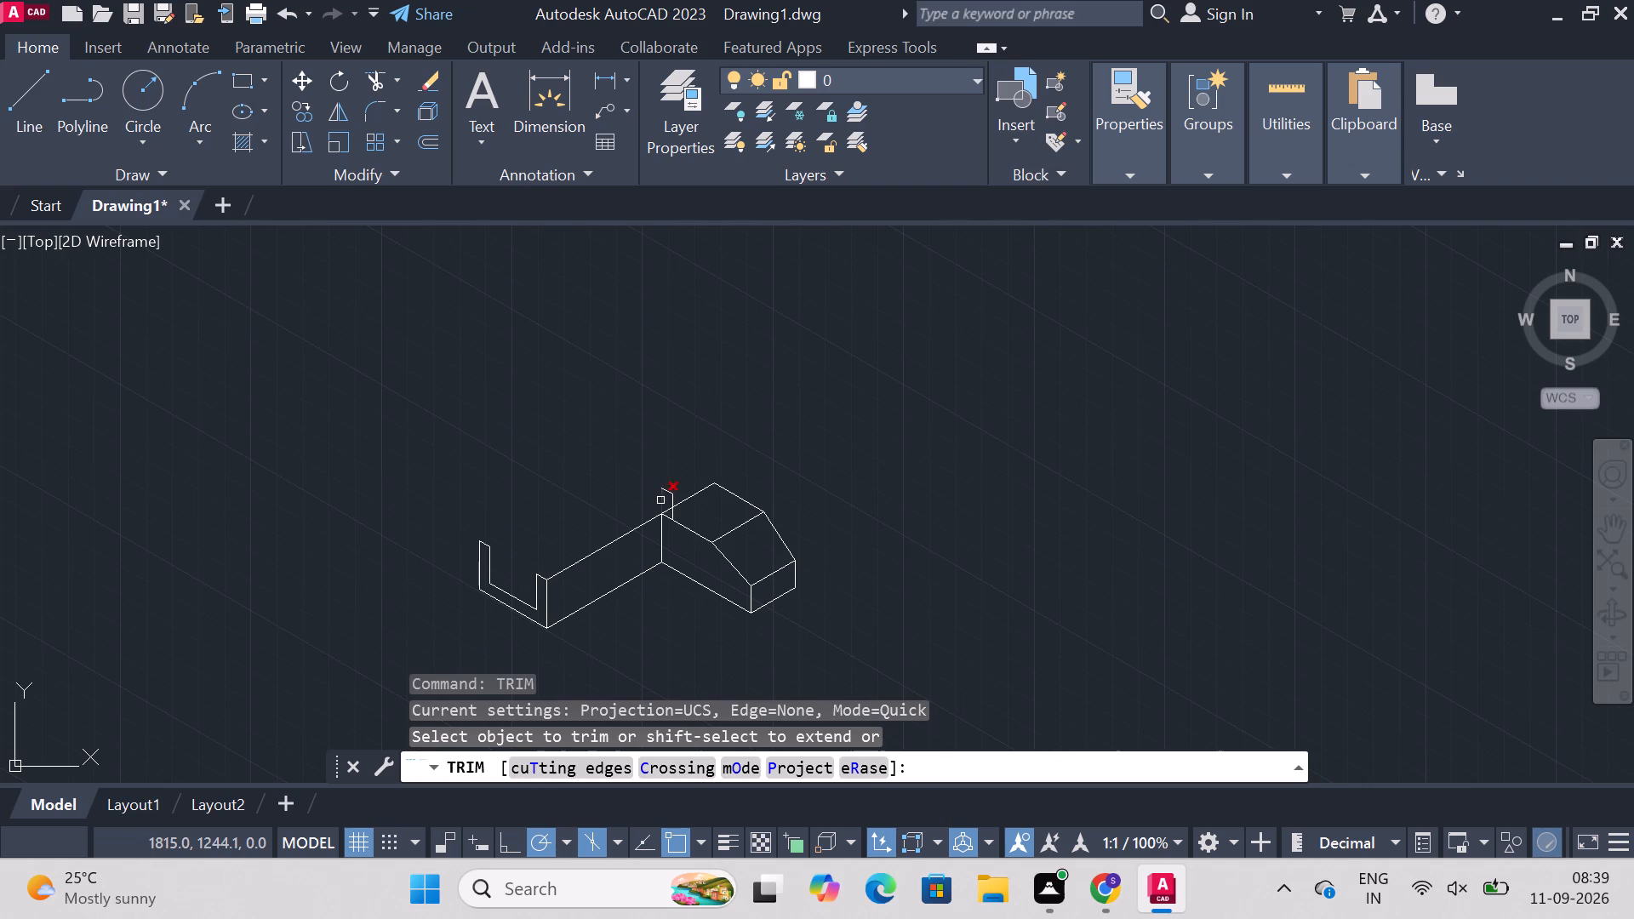
pyautogui.click(660, 500)
pyautogui.click(666, 494)
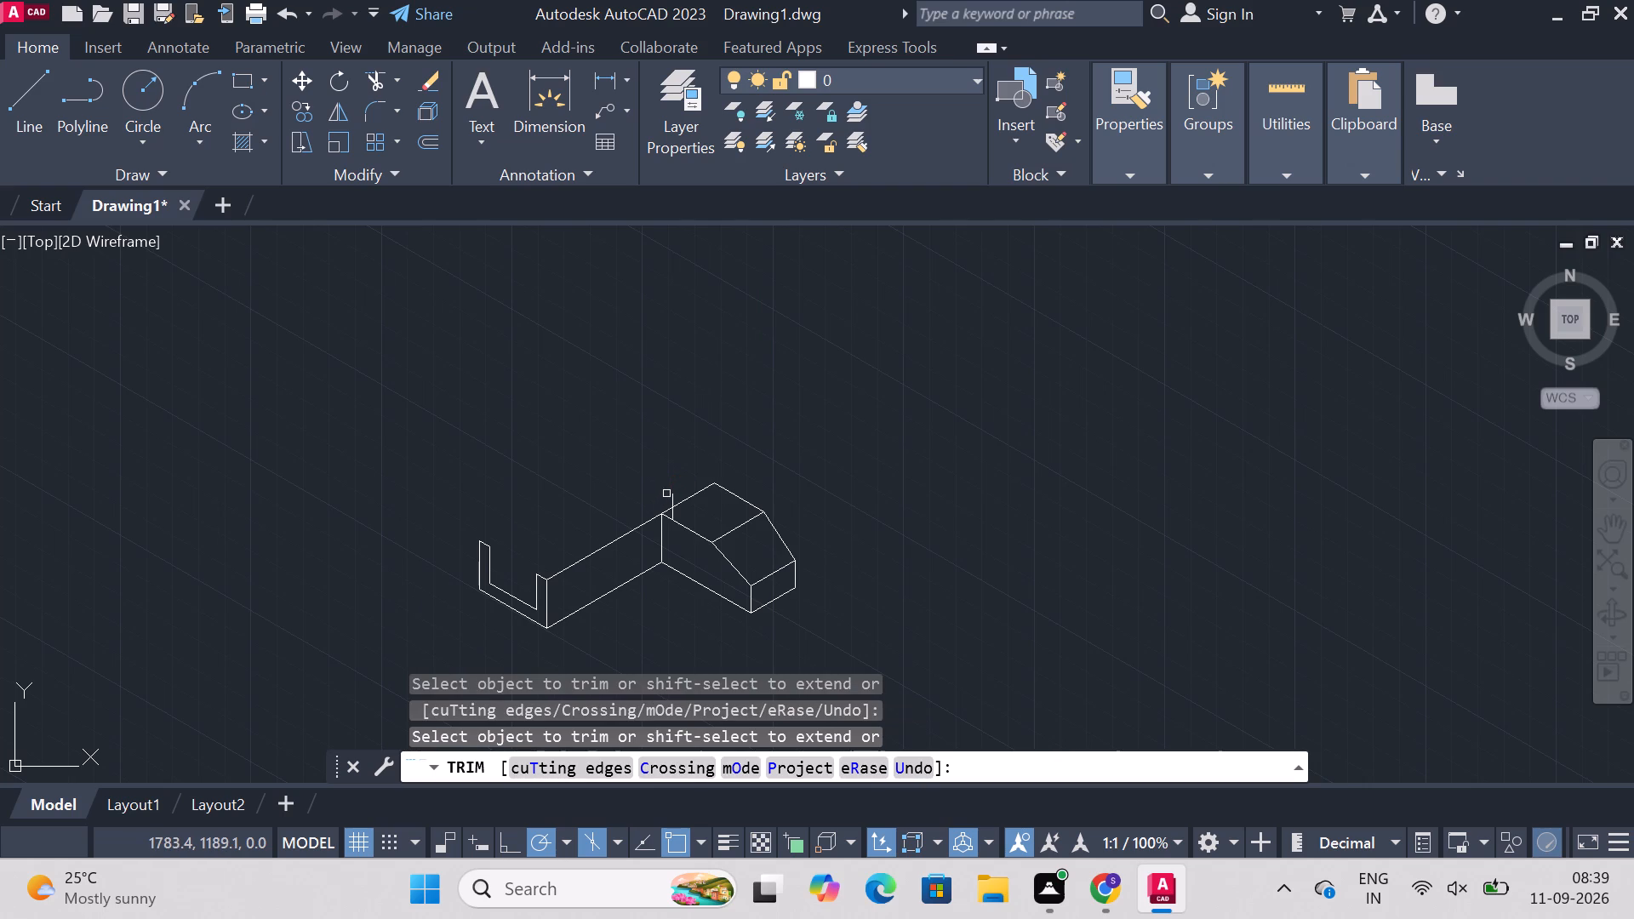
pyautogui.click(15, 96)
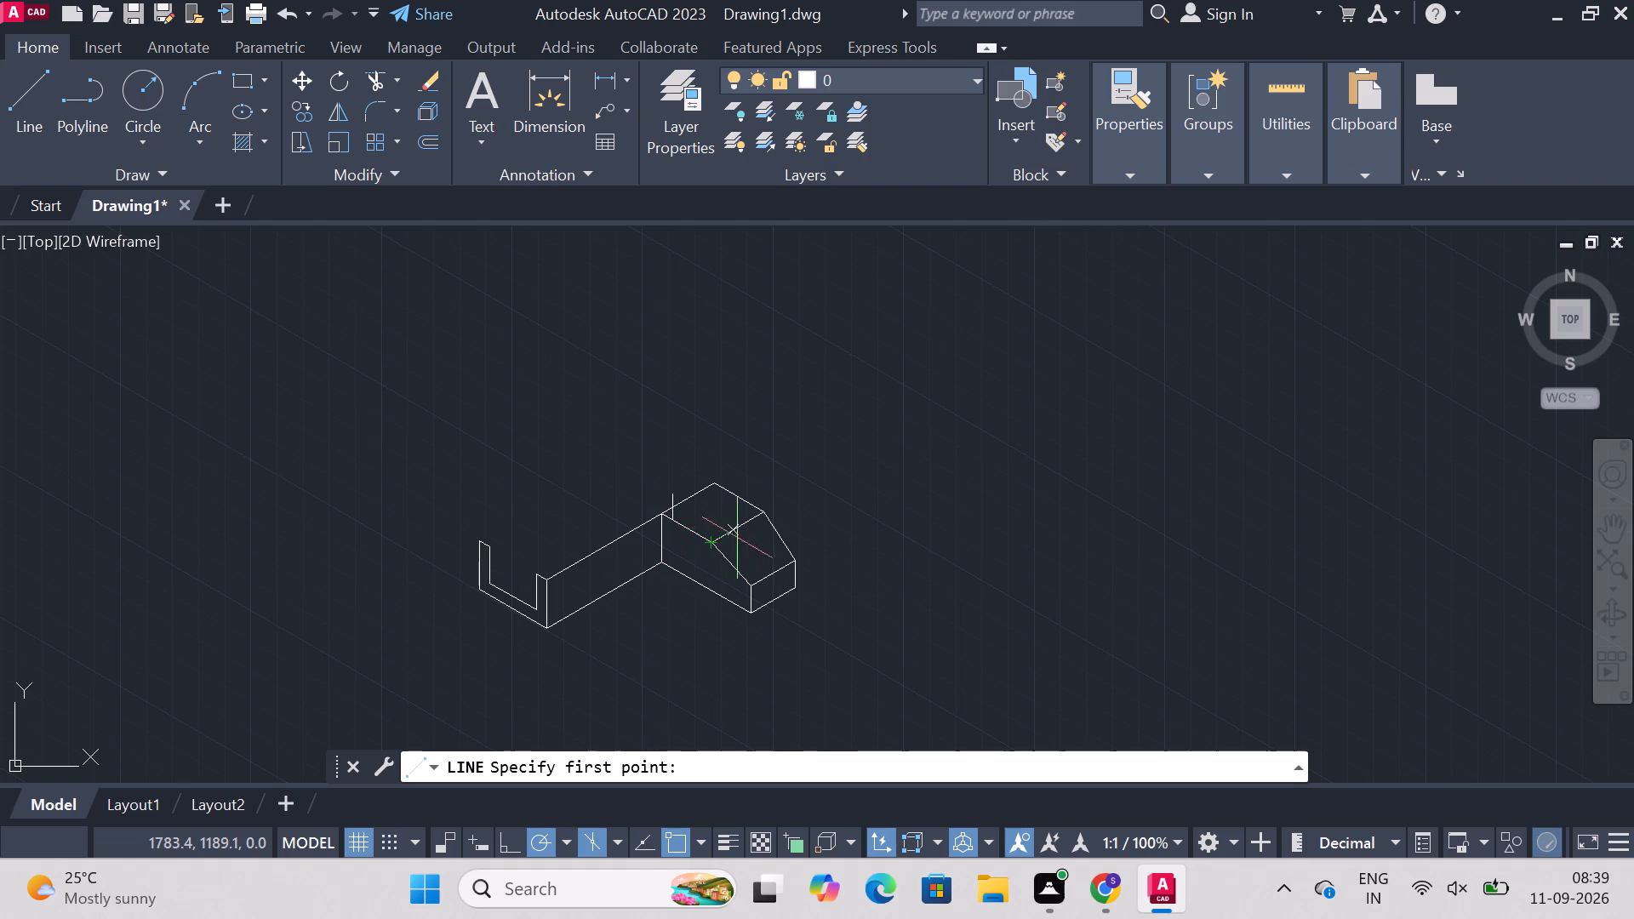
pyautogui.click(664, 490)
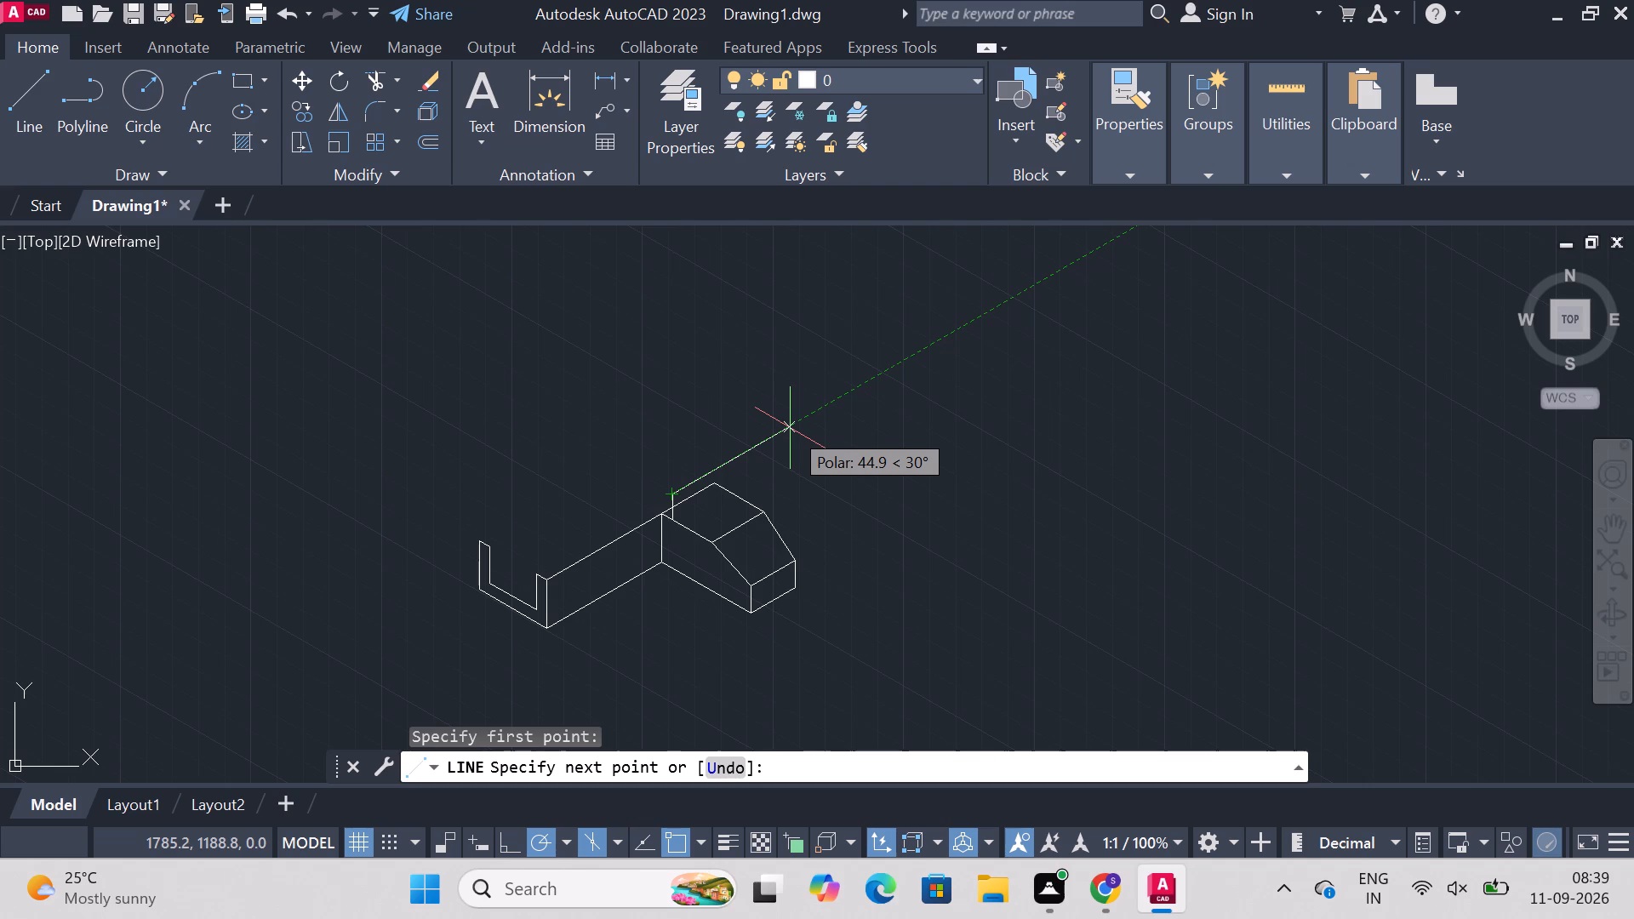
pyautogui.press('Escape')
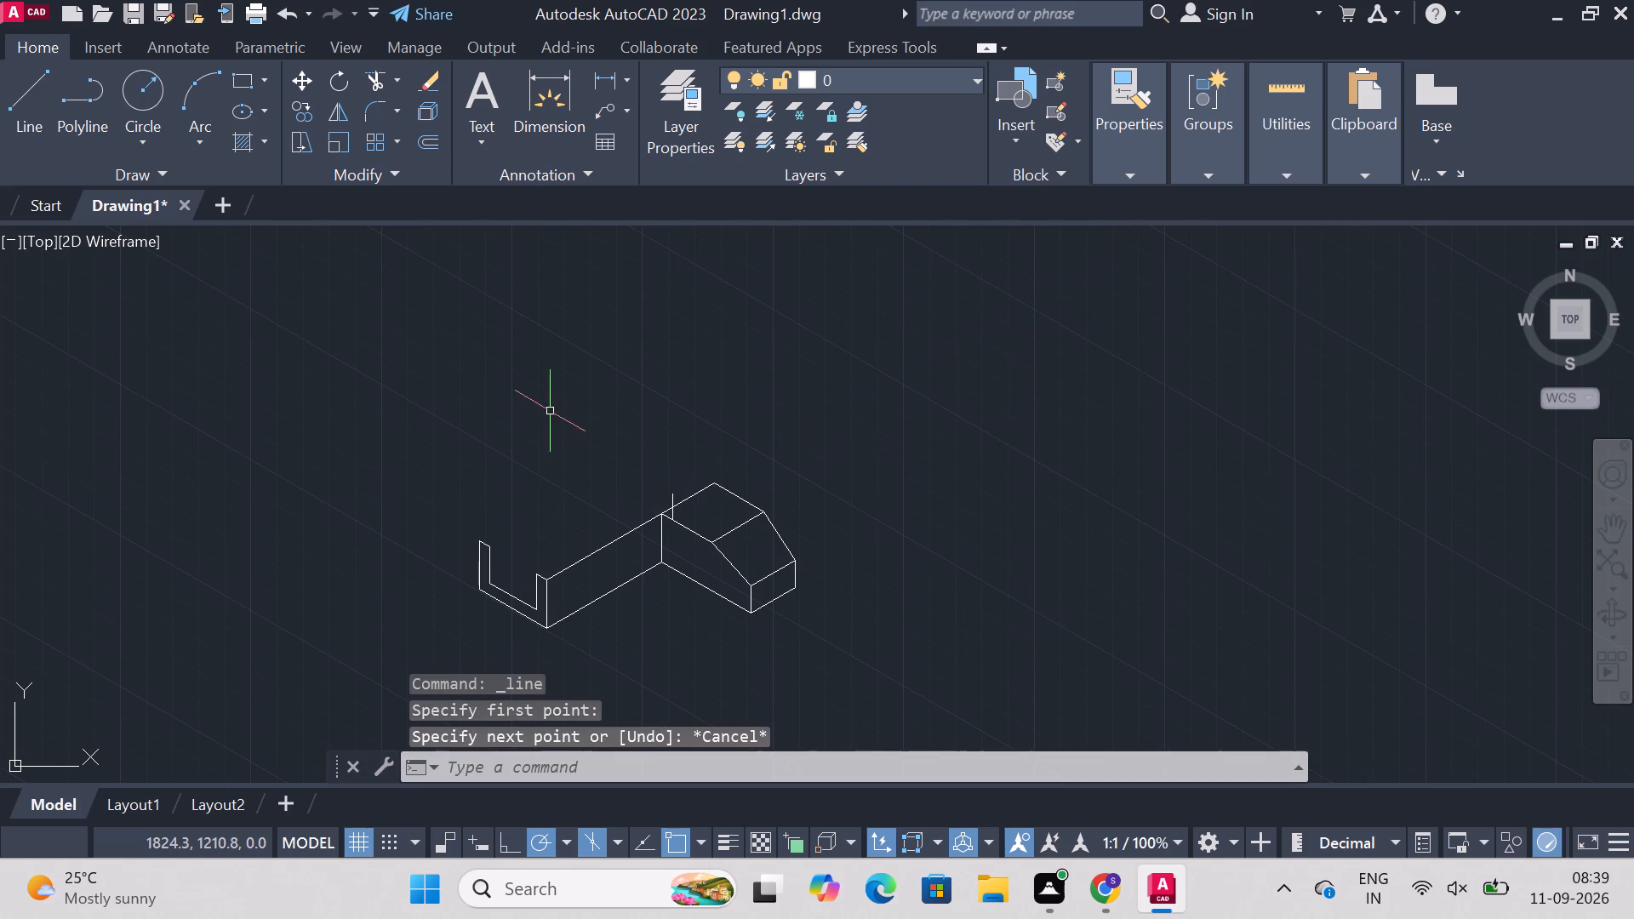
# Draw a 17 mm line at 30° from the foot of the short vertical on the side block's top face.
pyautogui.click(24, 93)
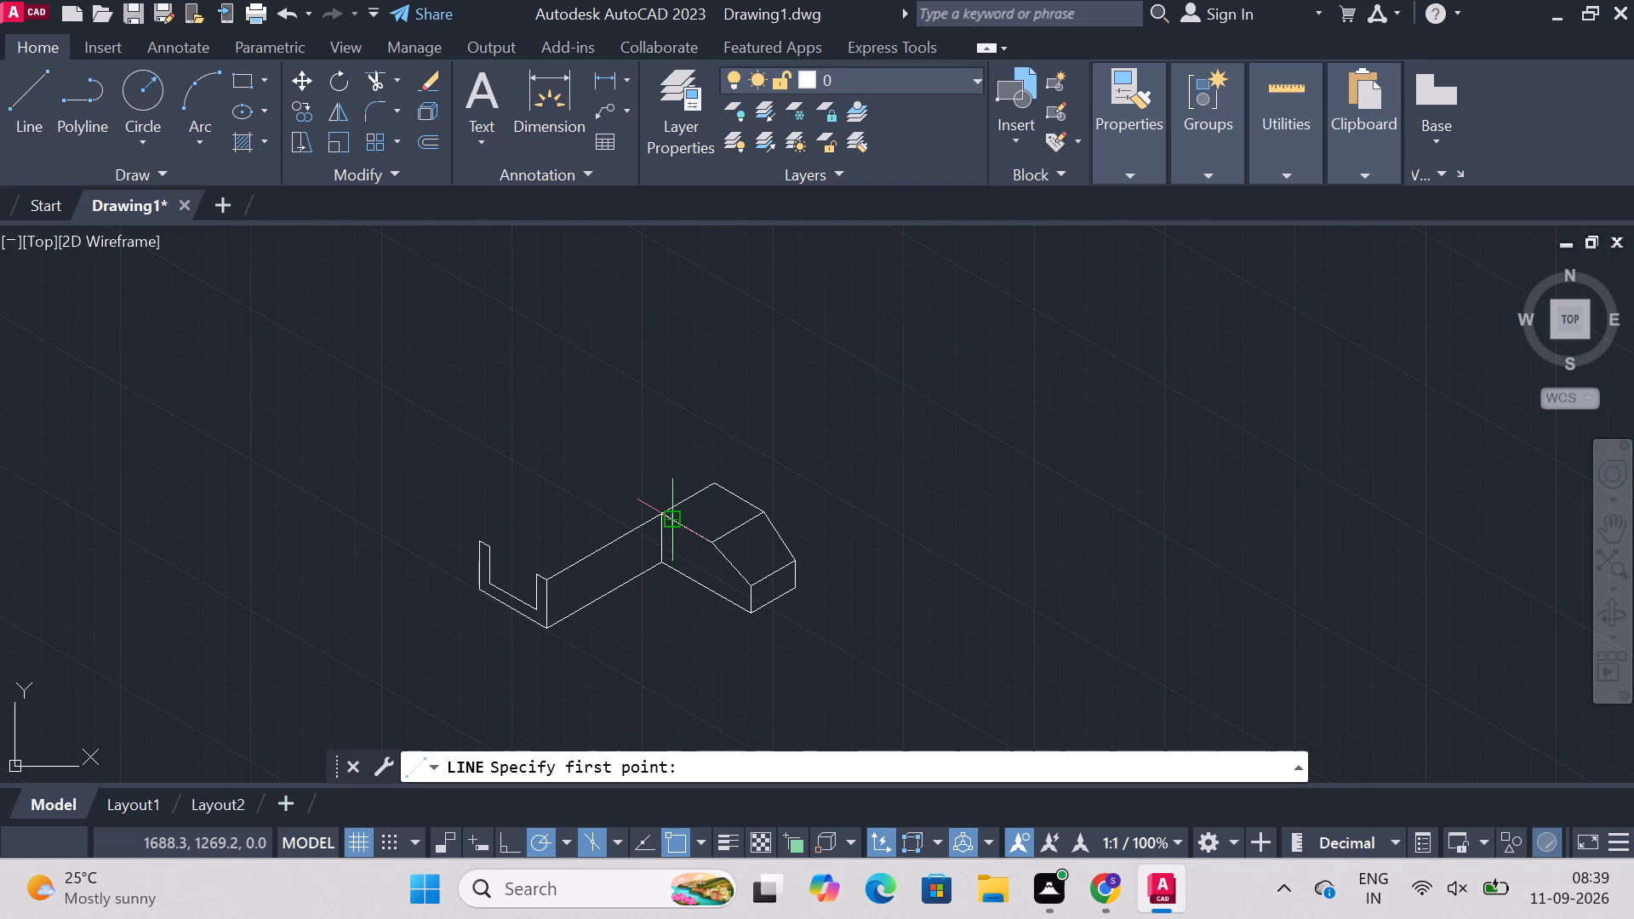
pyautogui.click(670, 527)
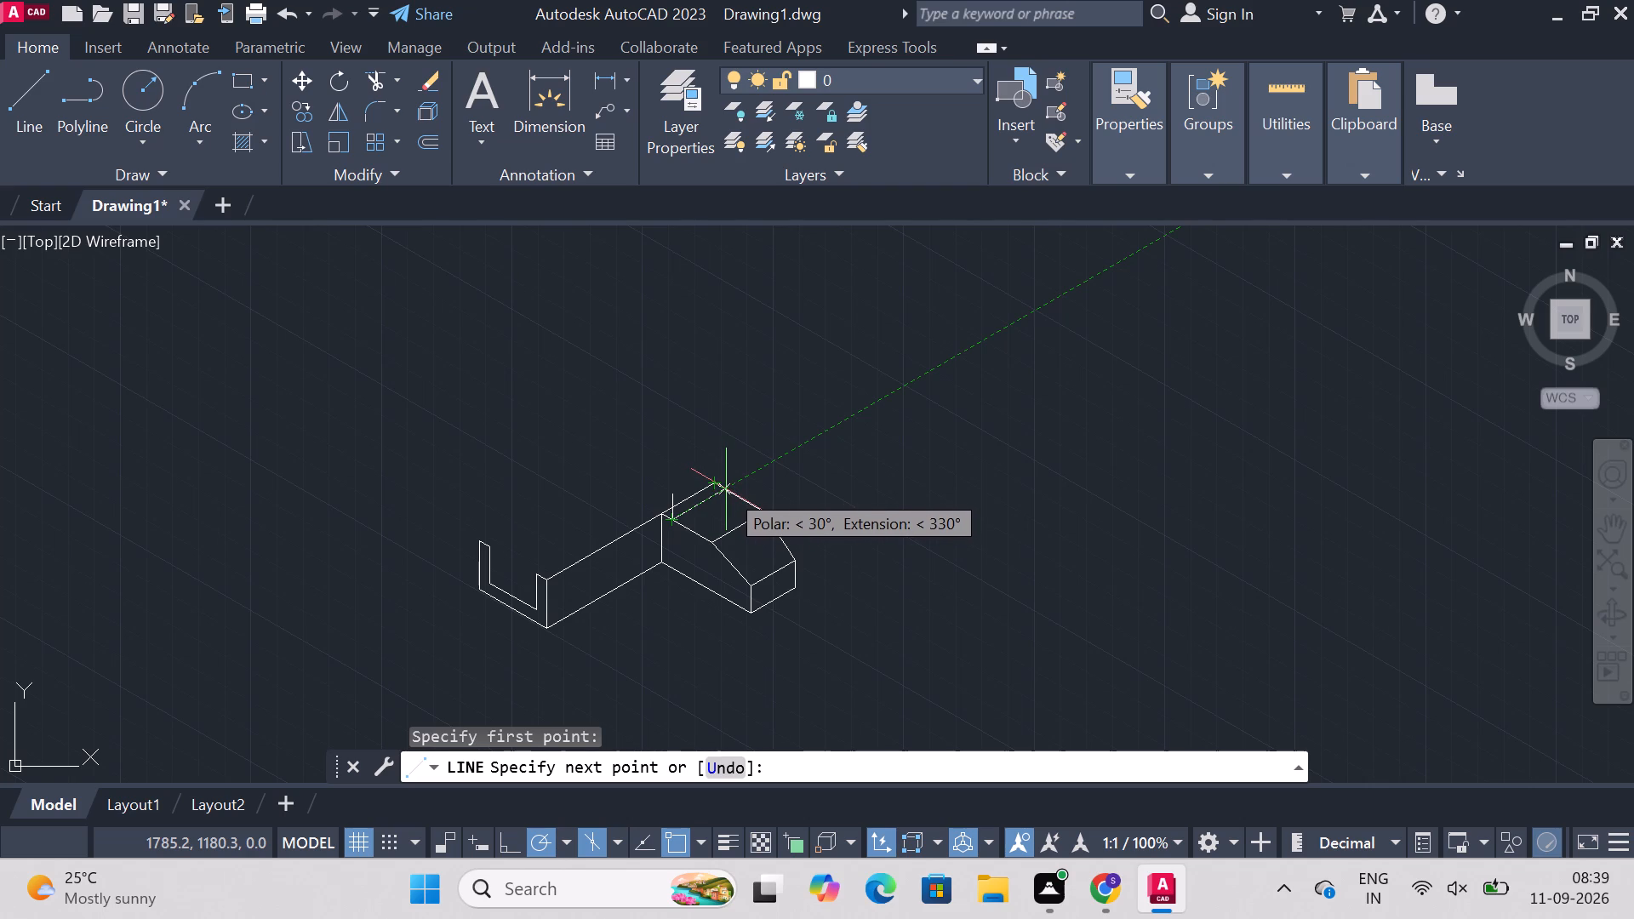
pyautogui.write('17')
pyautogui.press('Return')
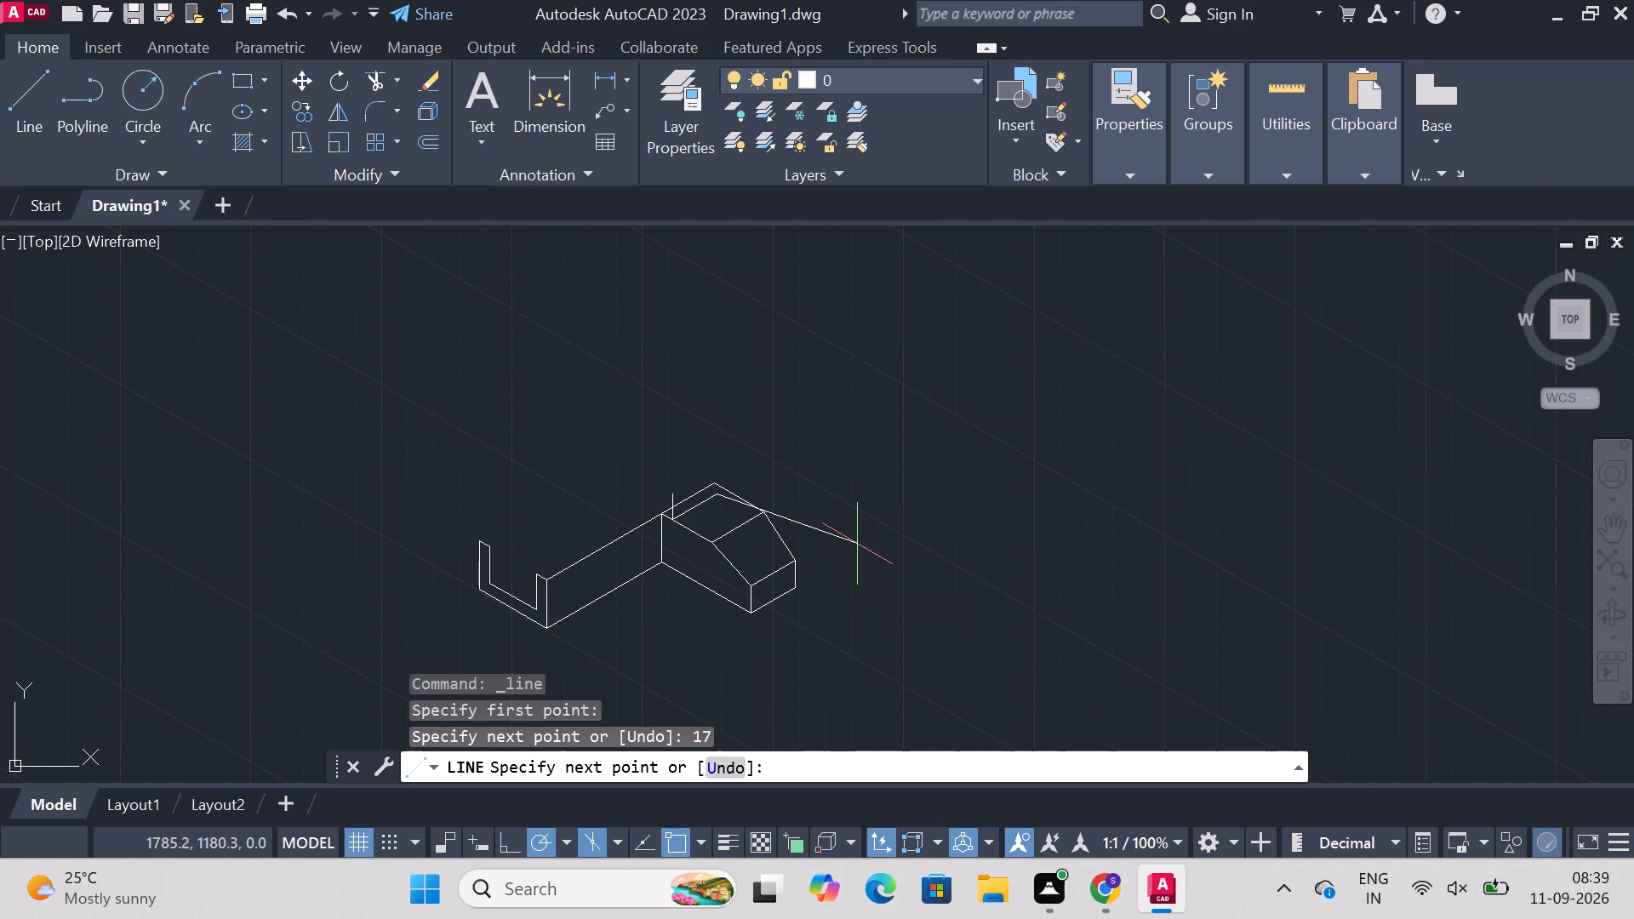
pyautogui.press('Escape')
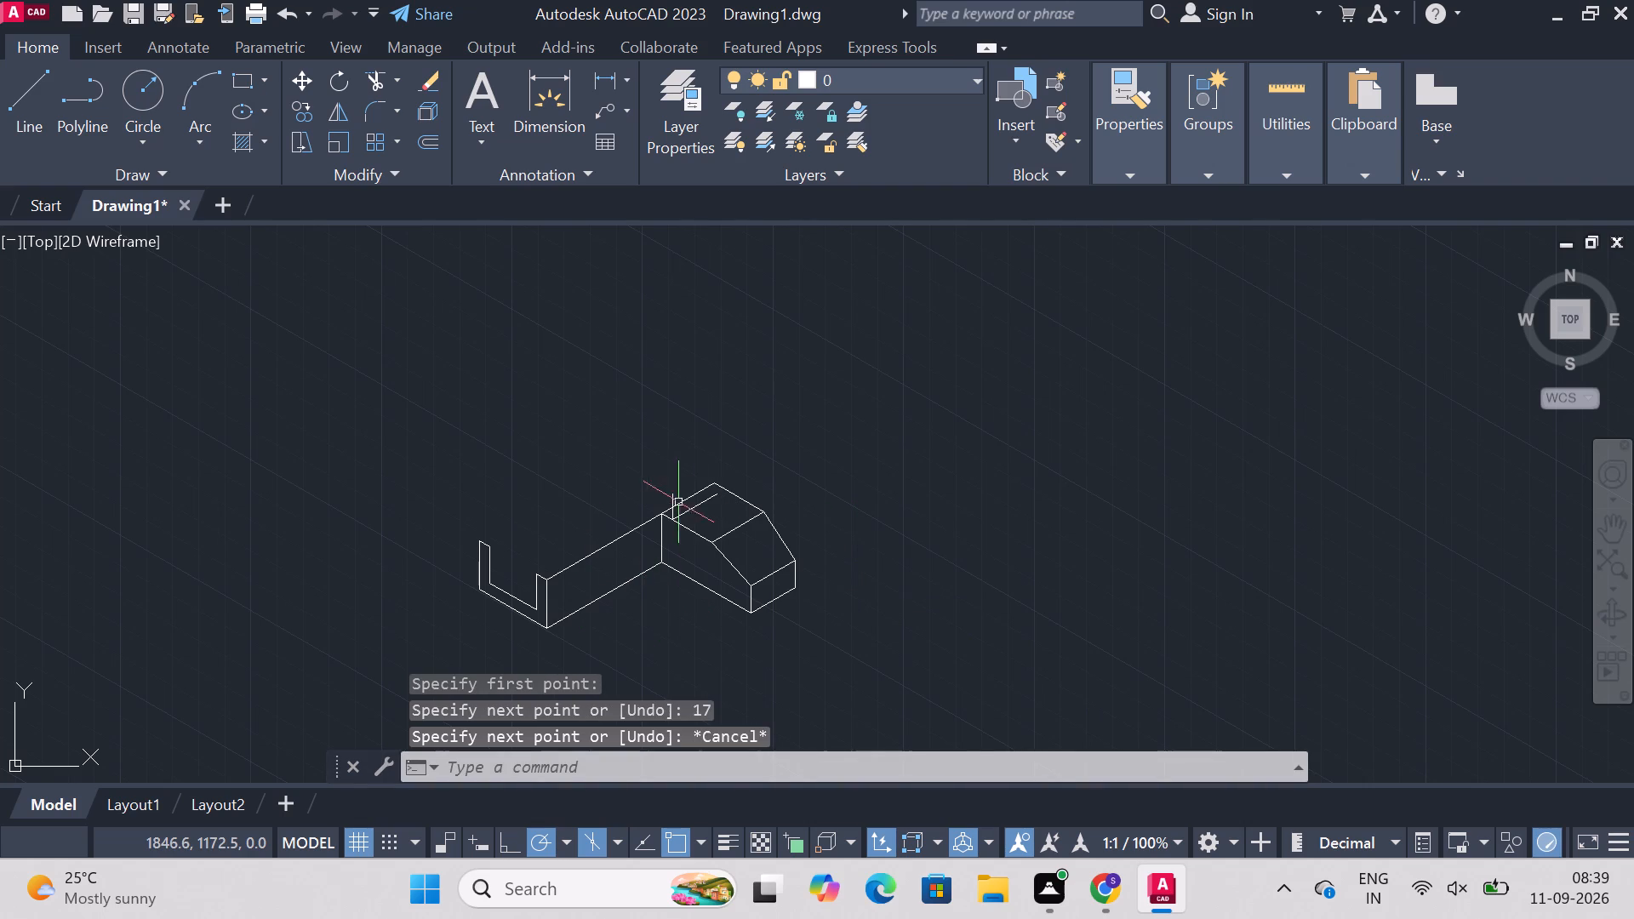
# Erase the 17 mm line and the short vertical from the side block's top face.
pyautogui.click(708, 501)
pyautogui.press('Delete')
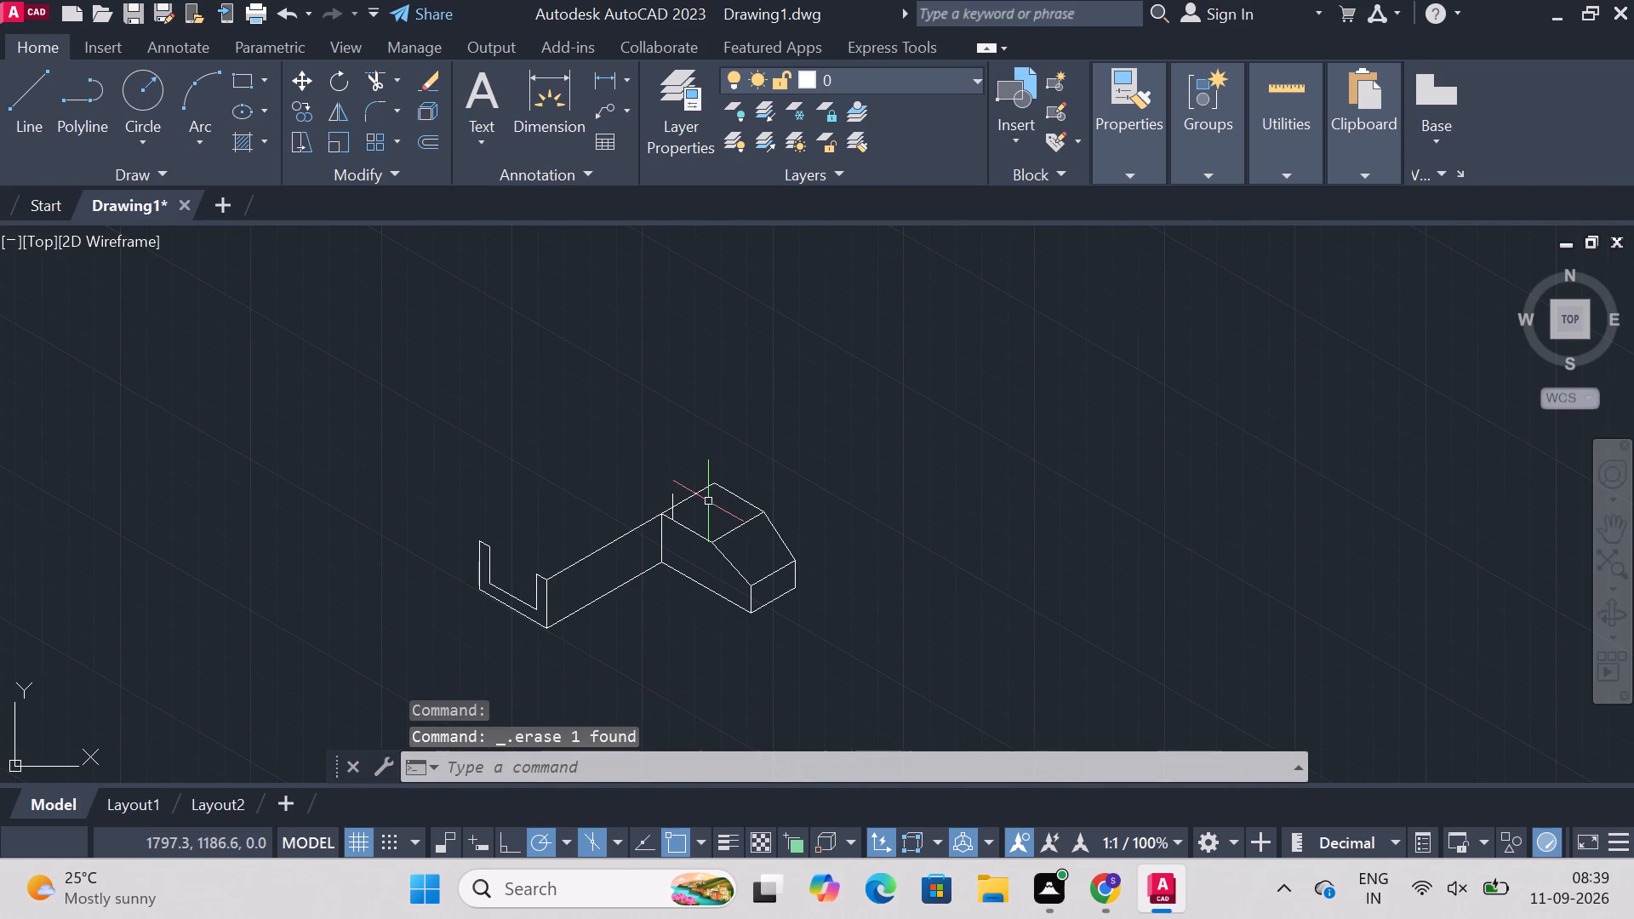
pyautogui.click(674, 499)
pyautogui.press('Delete')
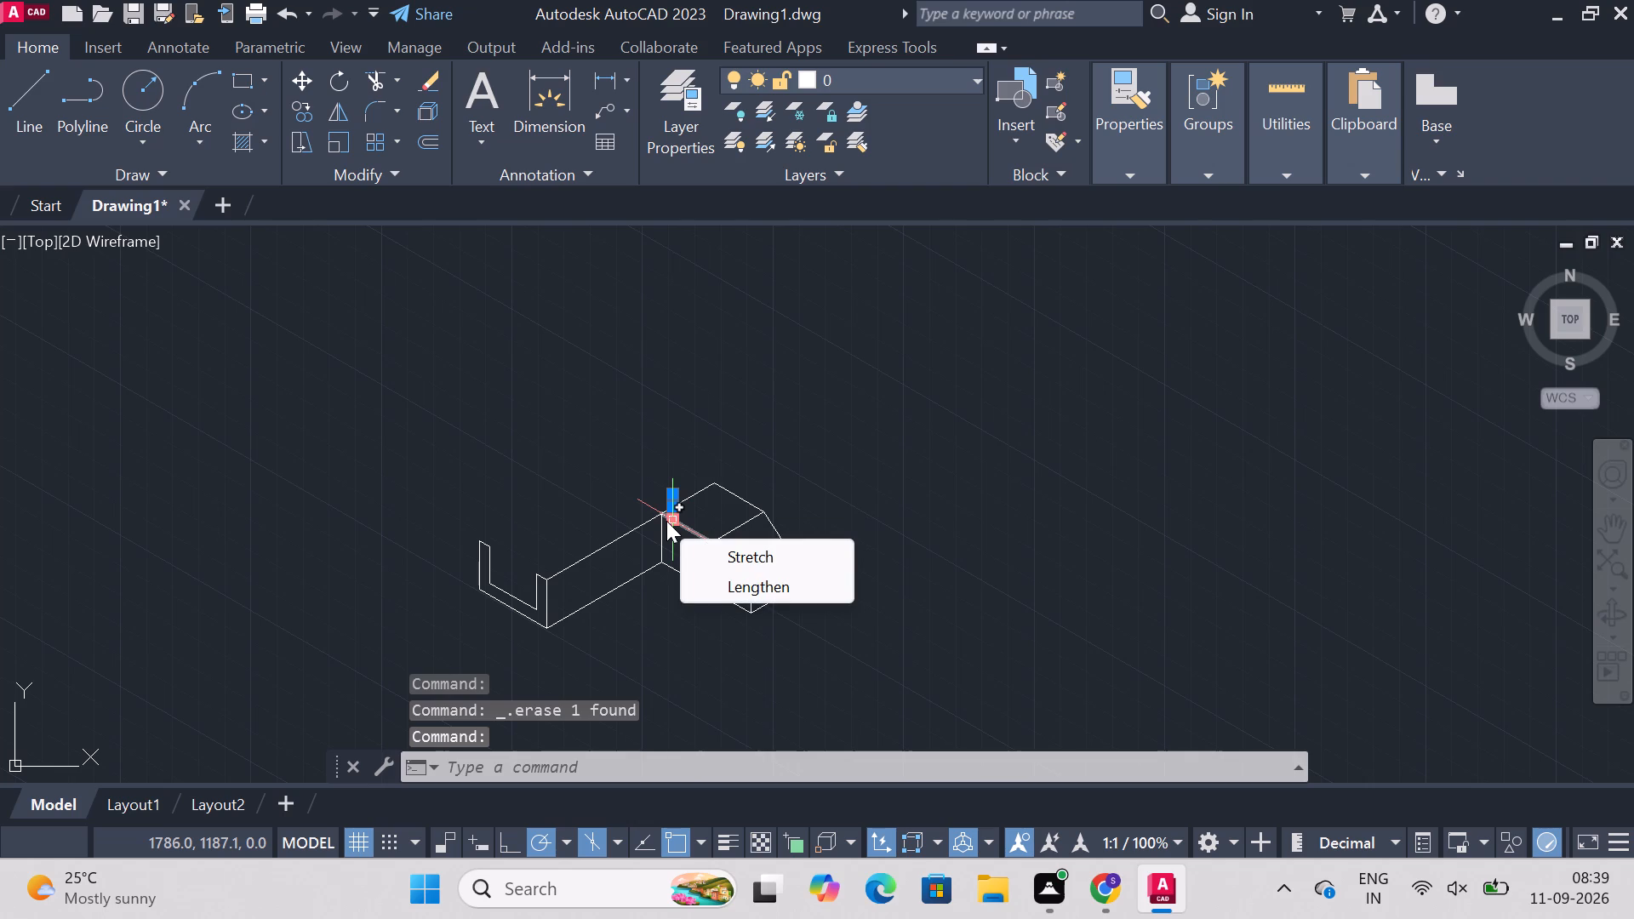
pyautogui.press('Delete')
pyautogui.press('Escape')
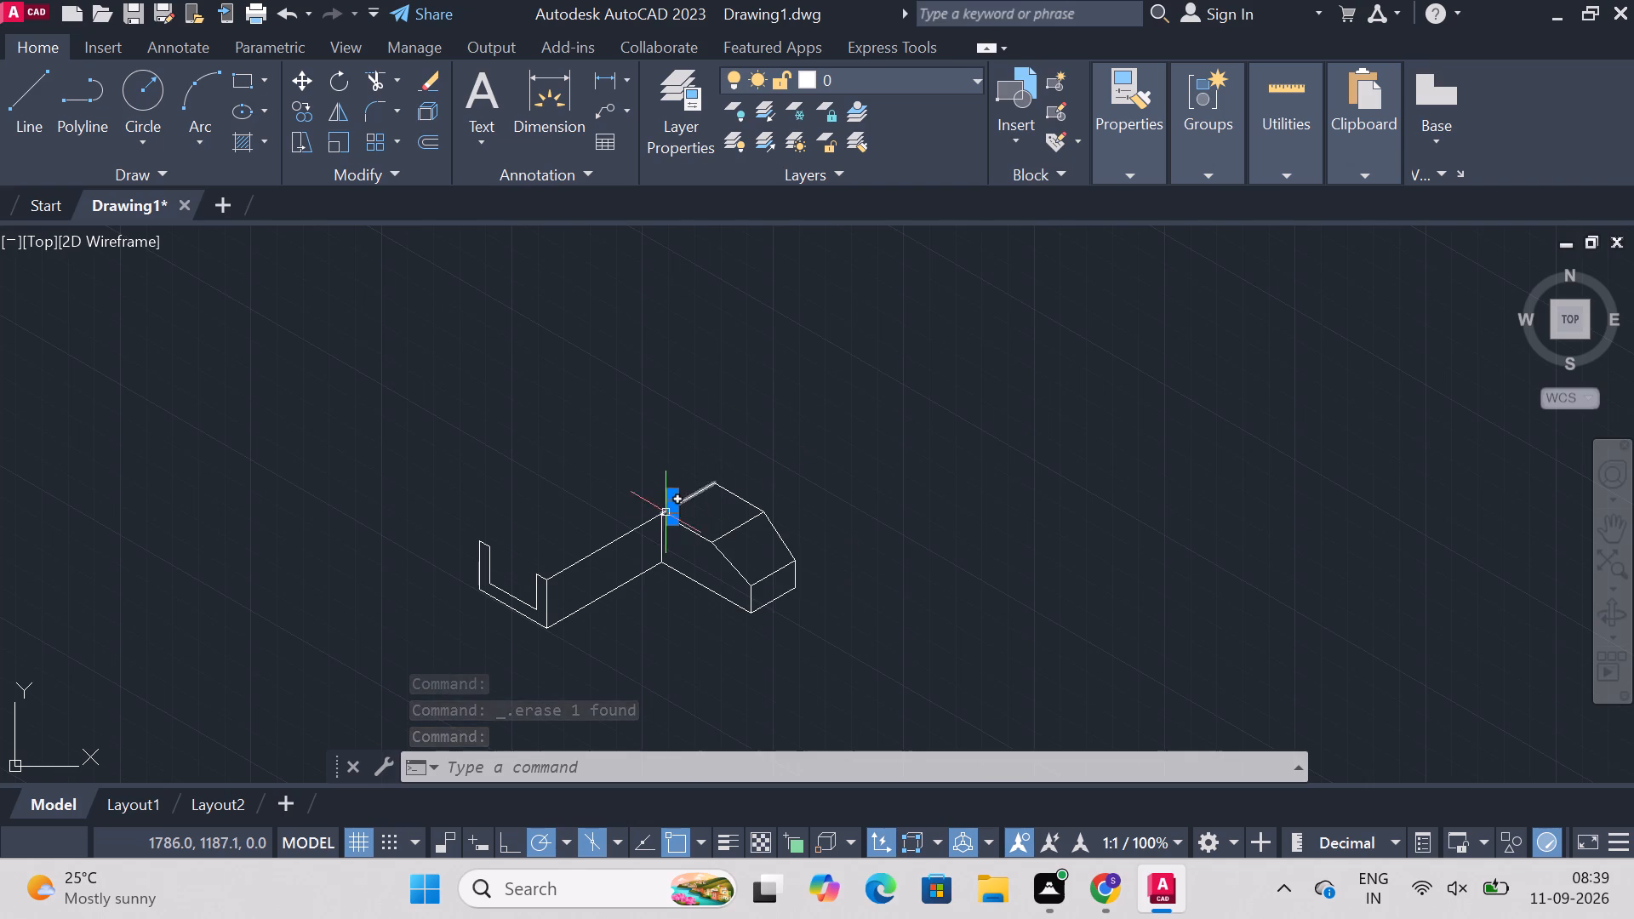
pyautogui.press('Delete')
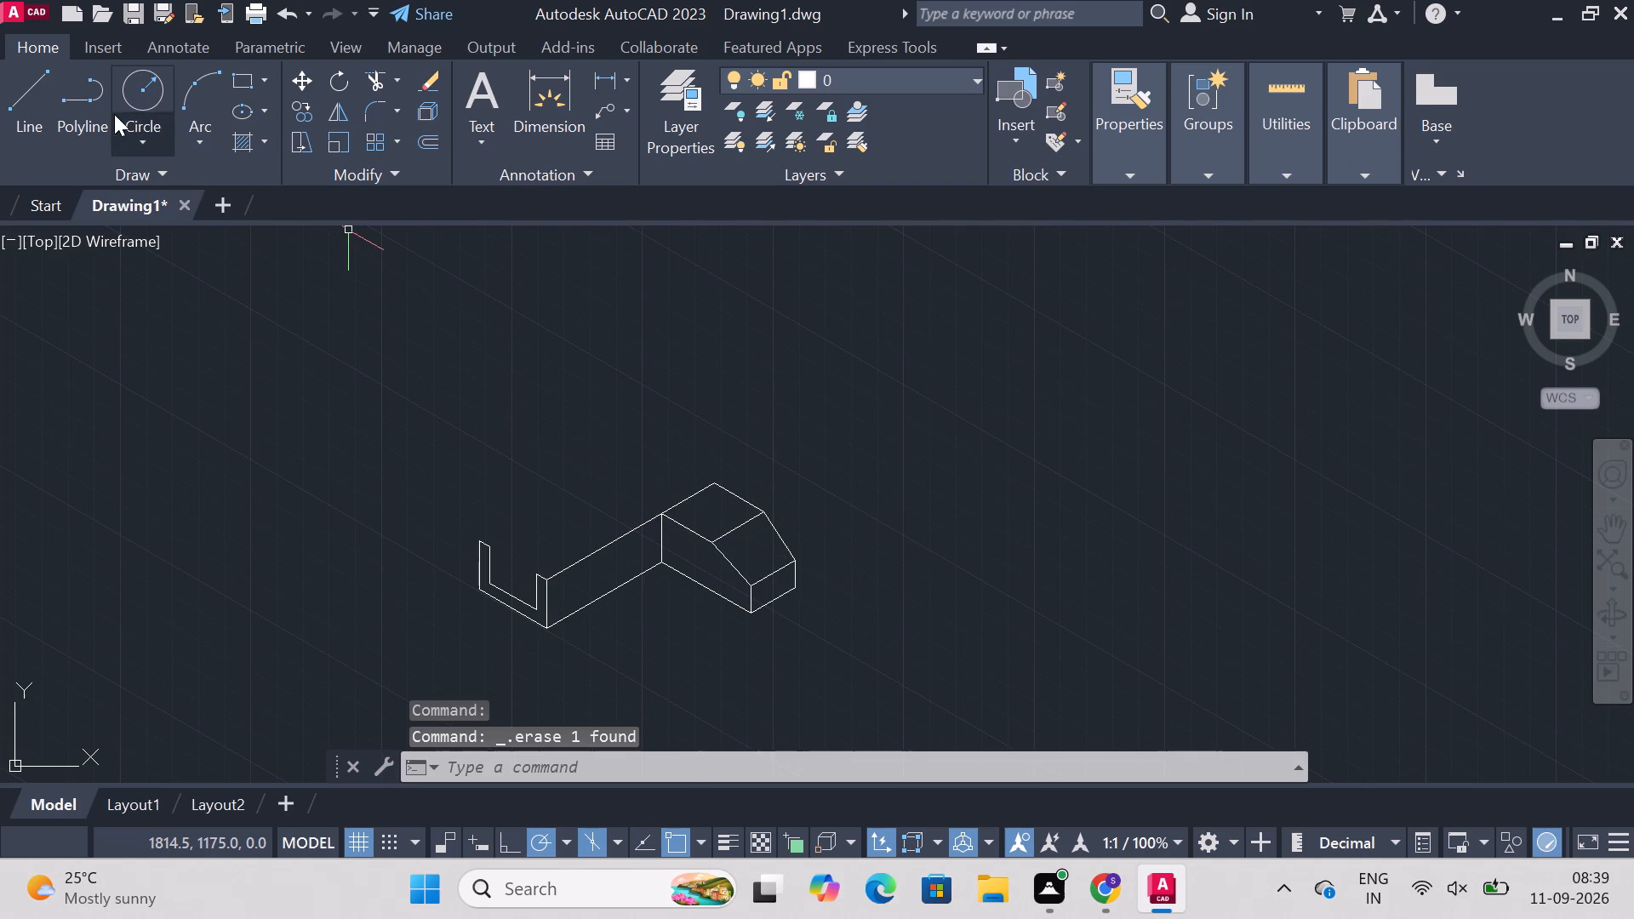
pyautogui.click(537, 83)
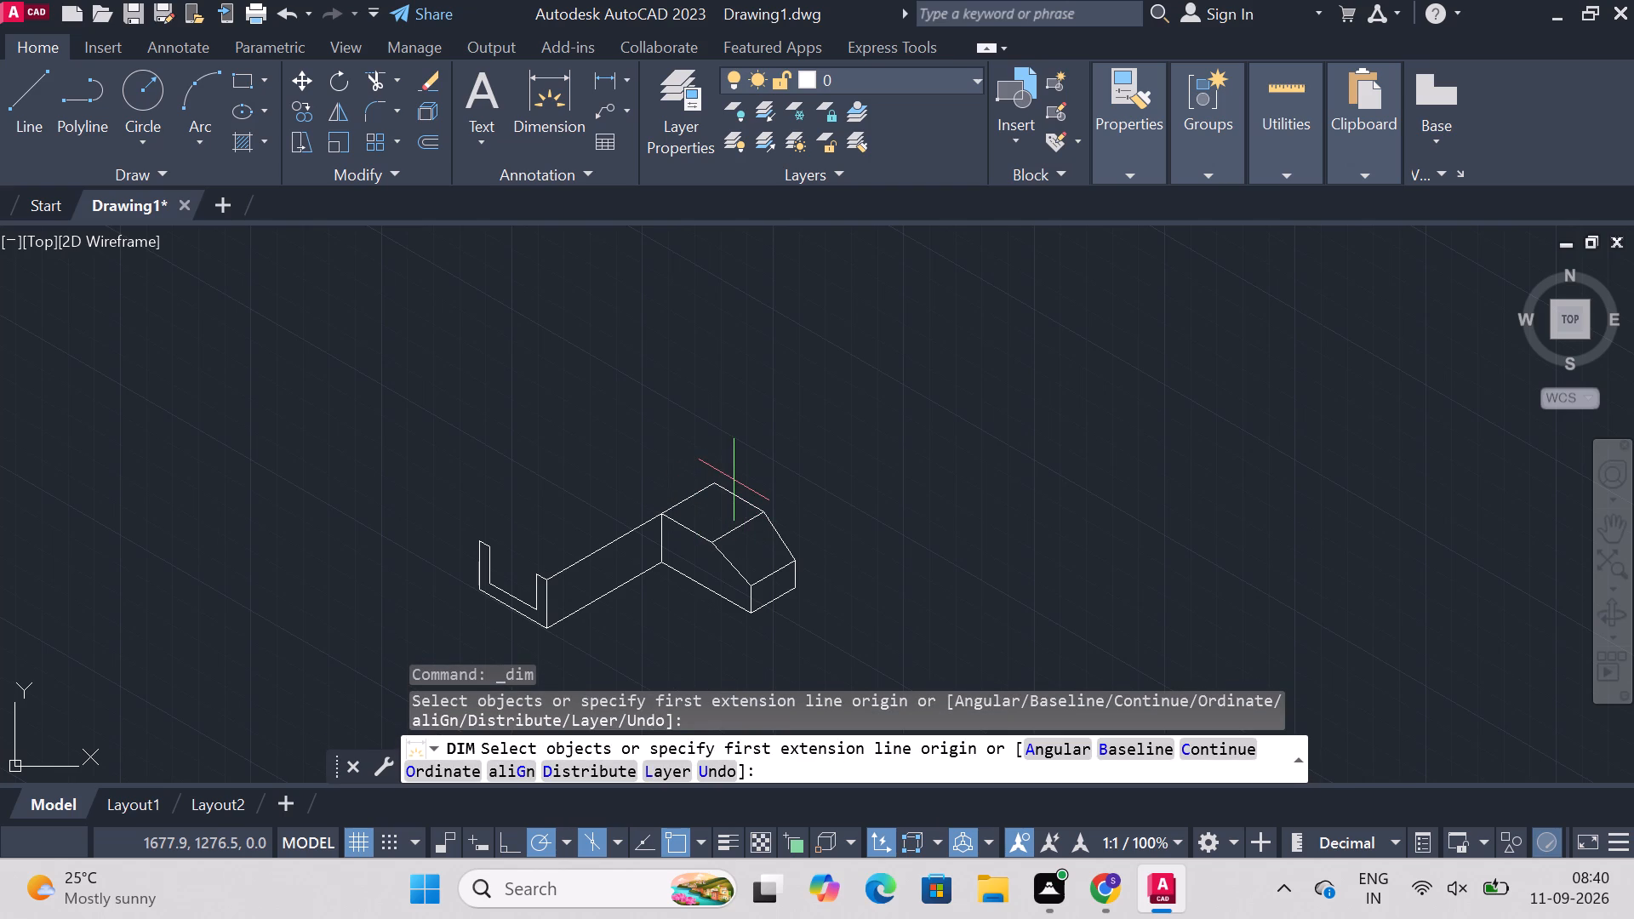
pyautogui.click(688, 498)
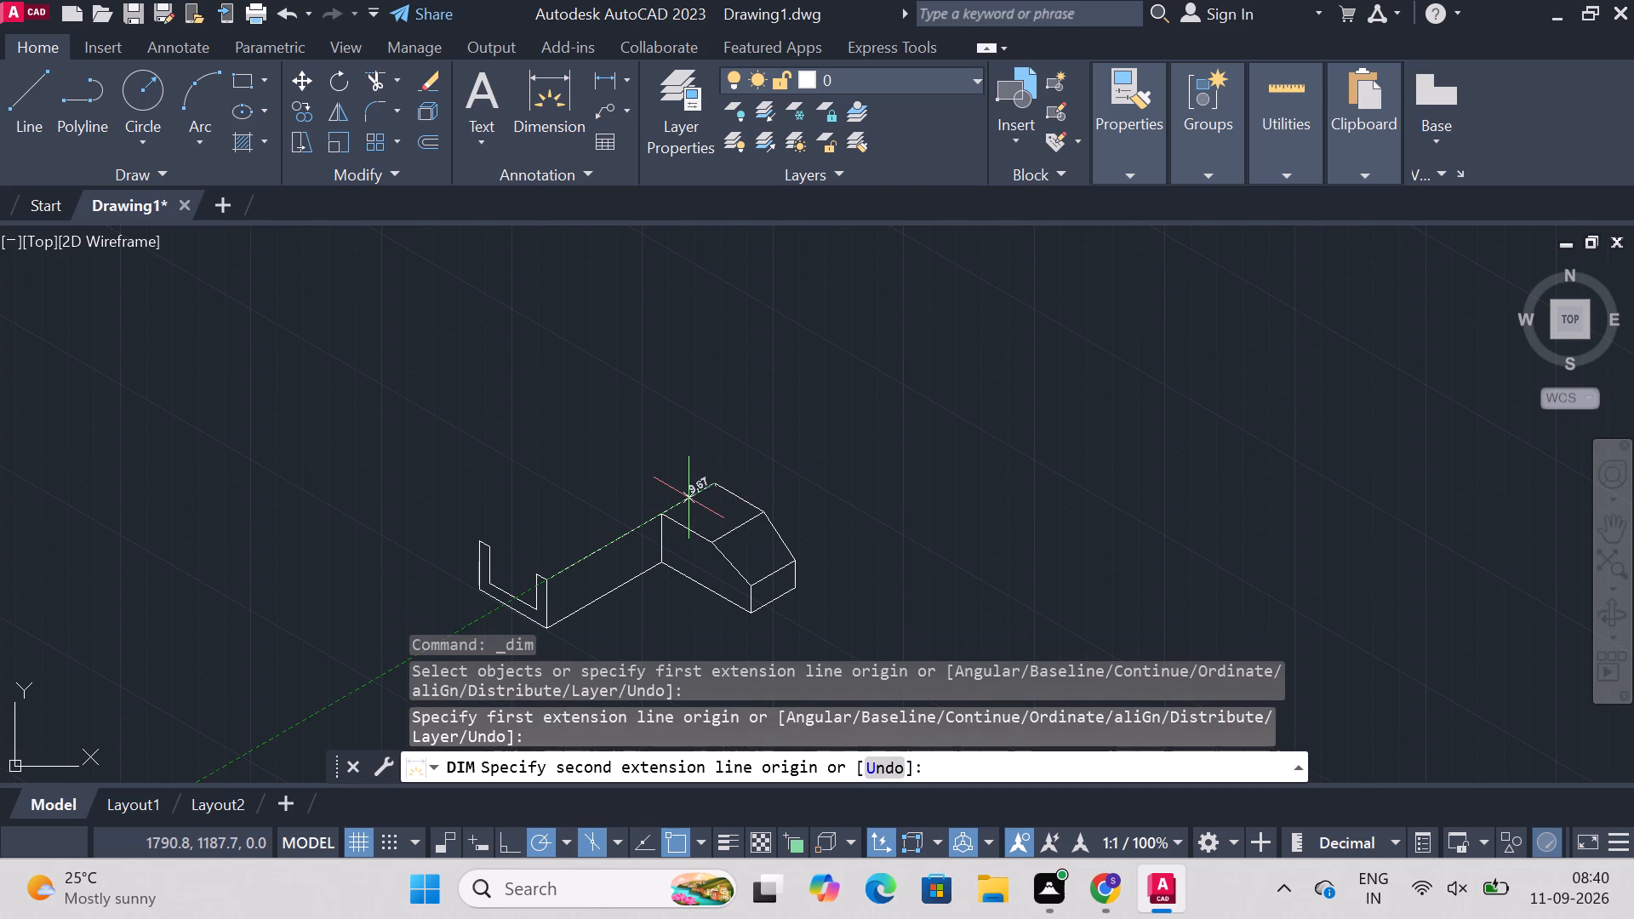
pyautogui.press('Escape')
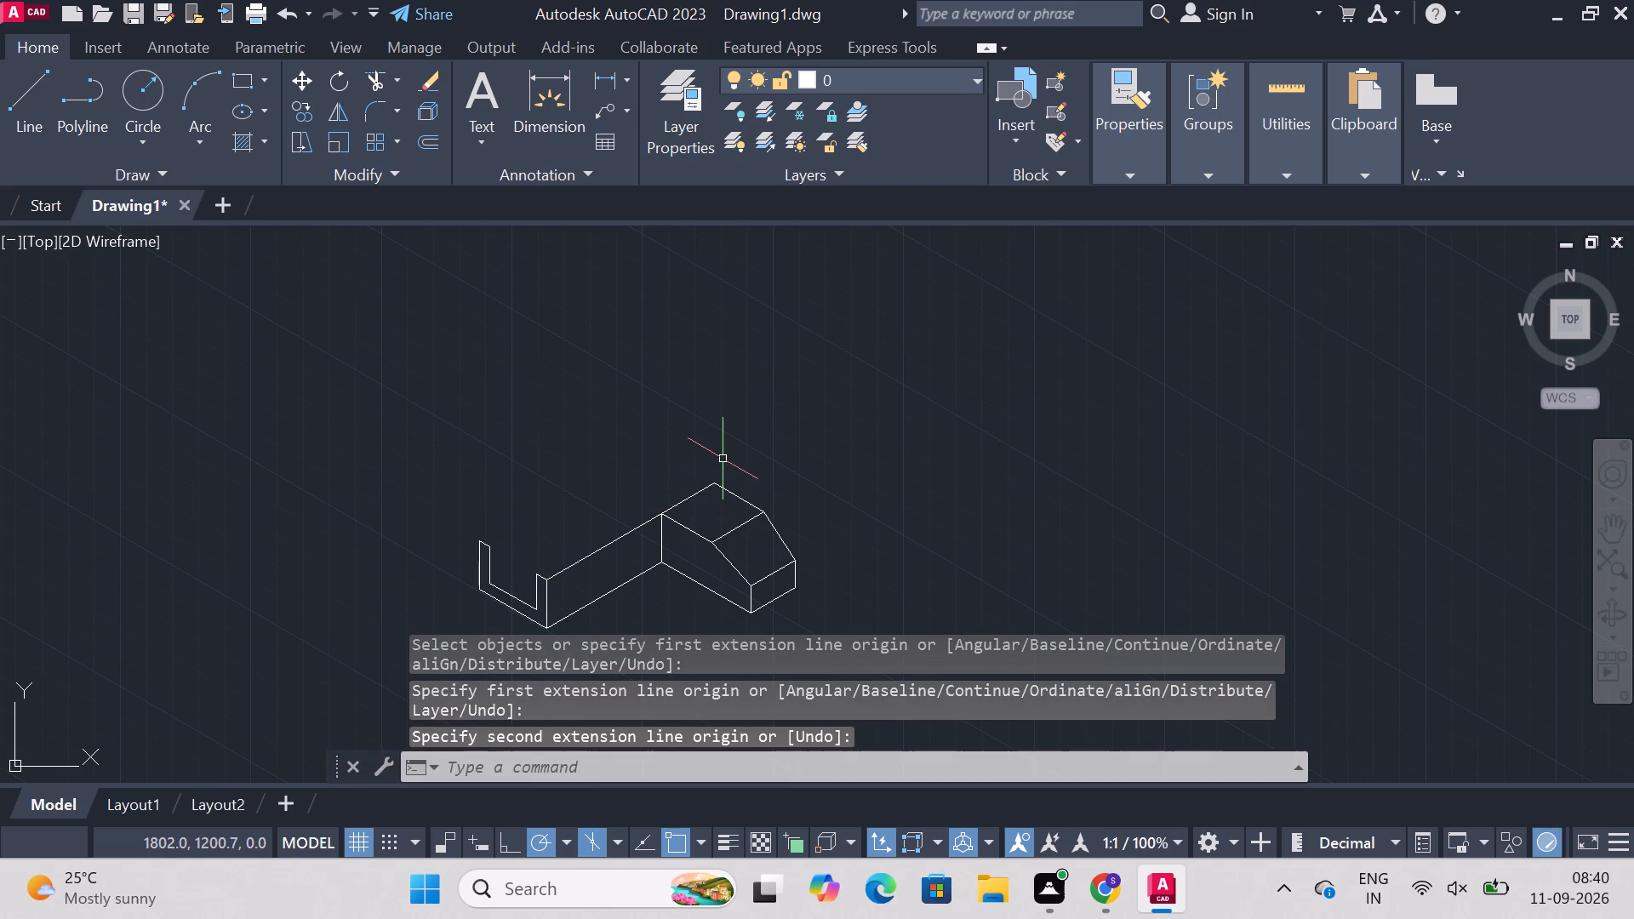
# Erase the top face's rear 150° edge and the 30° edge where the top face meets the slope.
pyautogui.click(737, 494)
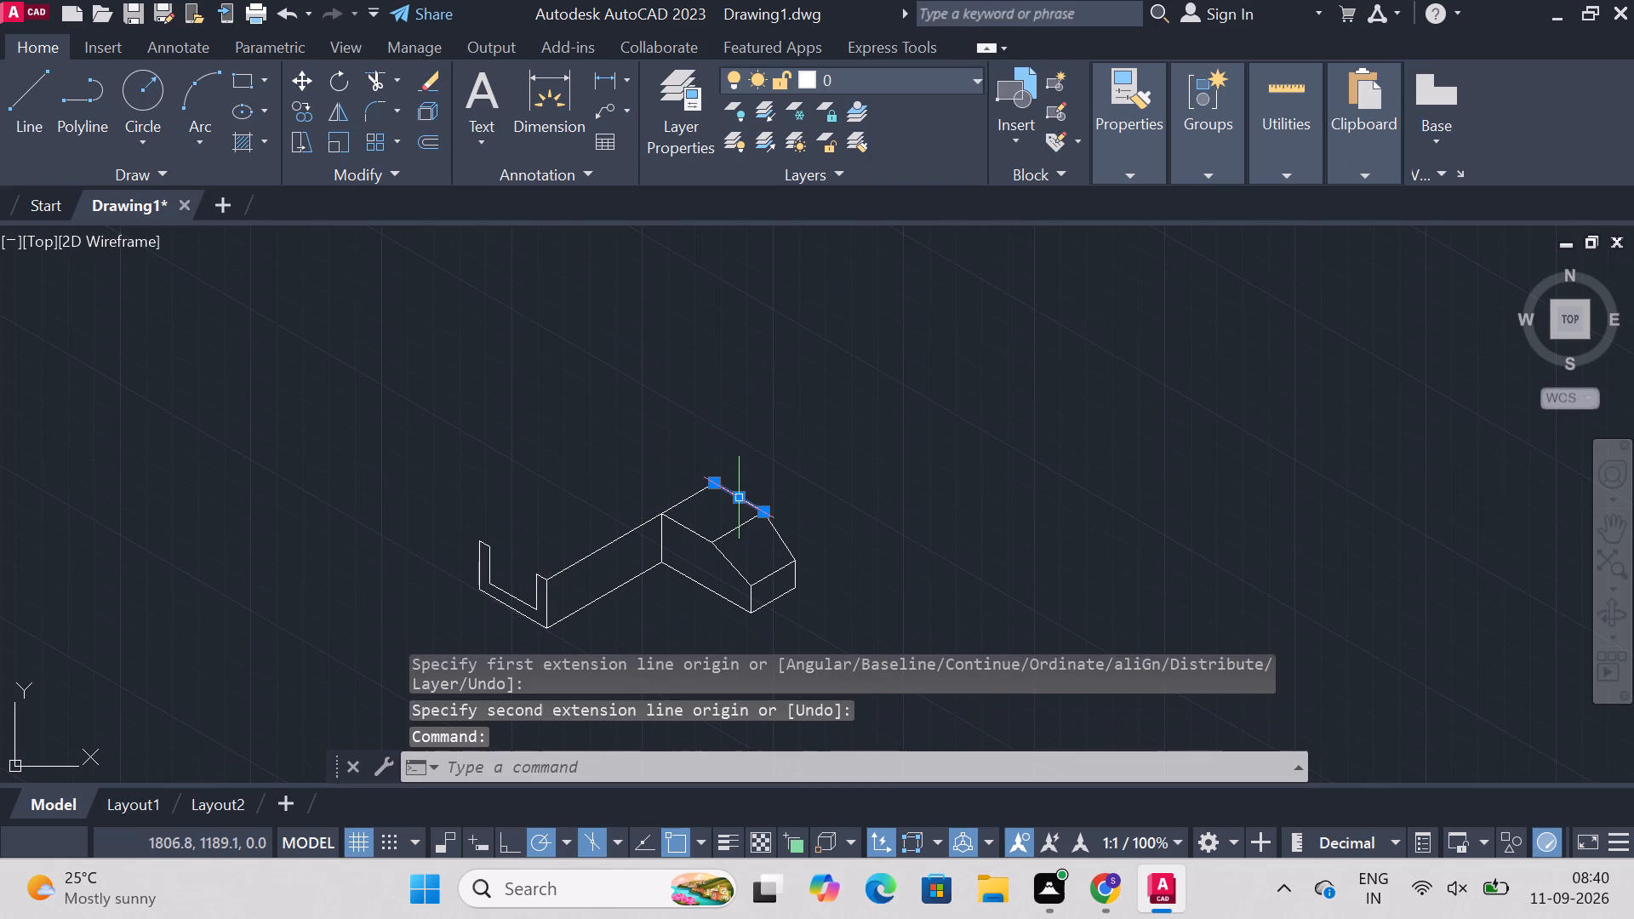
pyautogui.press('Delete')
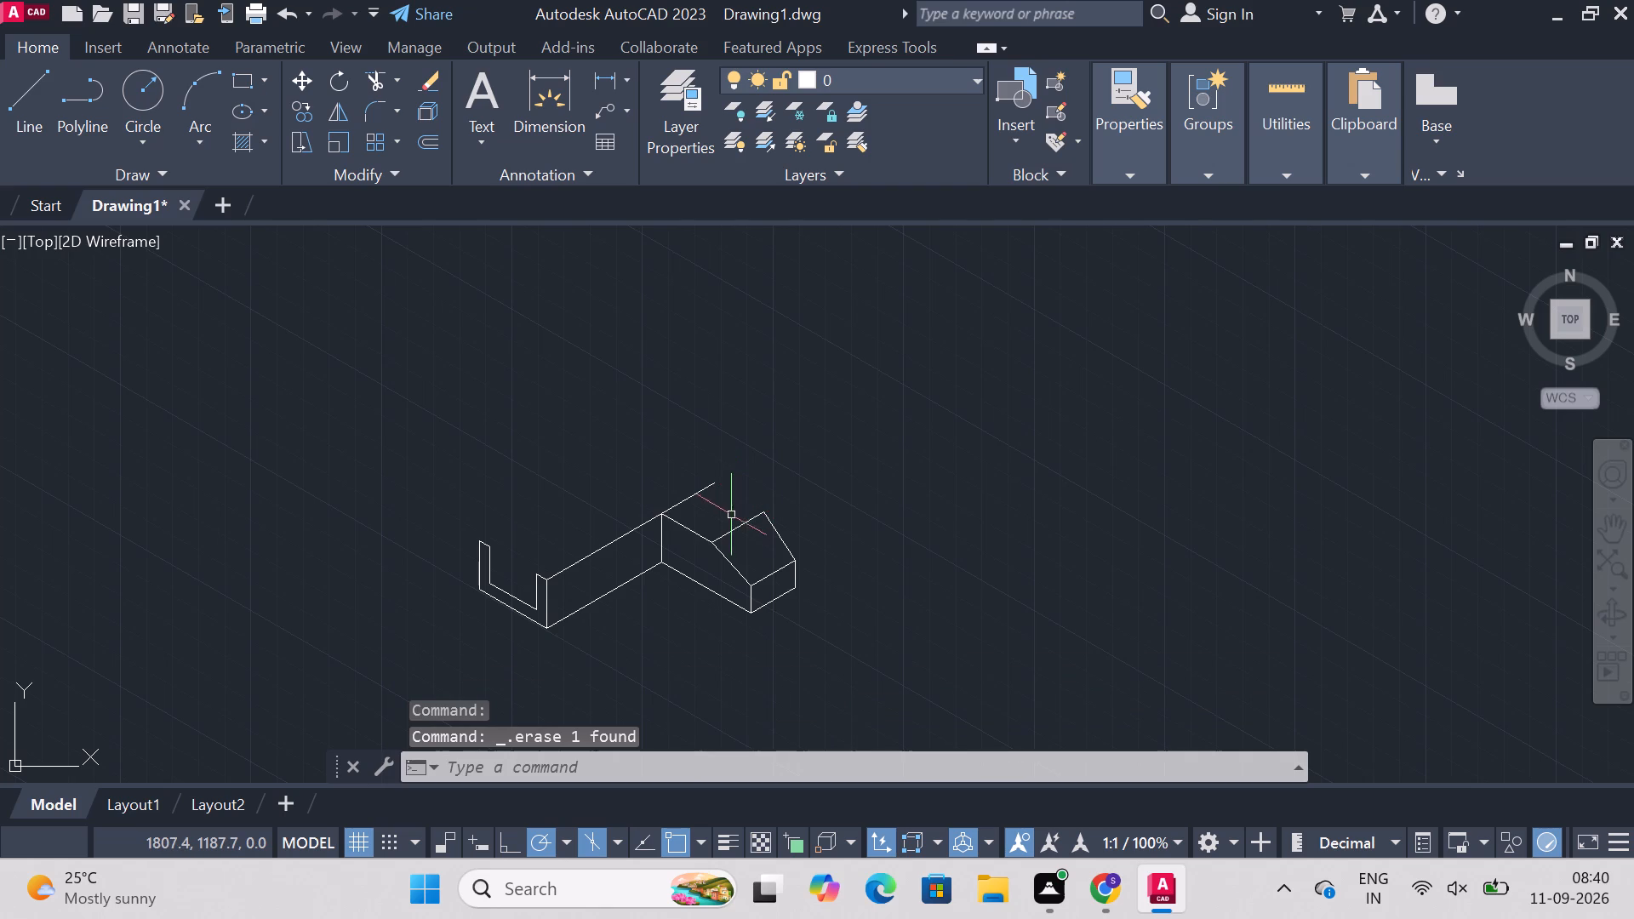
pyautogui.click(736, 530)
pyautogui.press('Delete')
# Draw a 17 mm line at 30° from the slope's near top corner.
pyautogui.write('line')
pyautogui.press('Return')
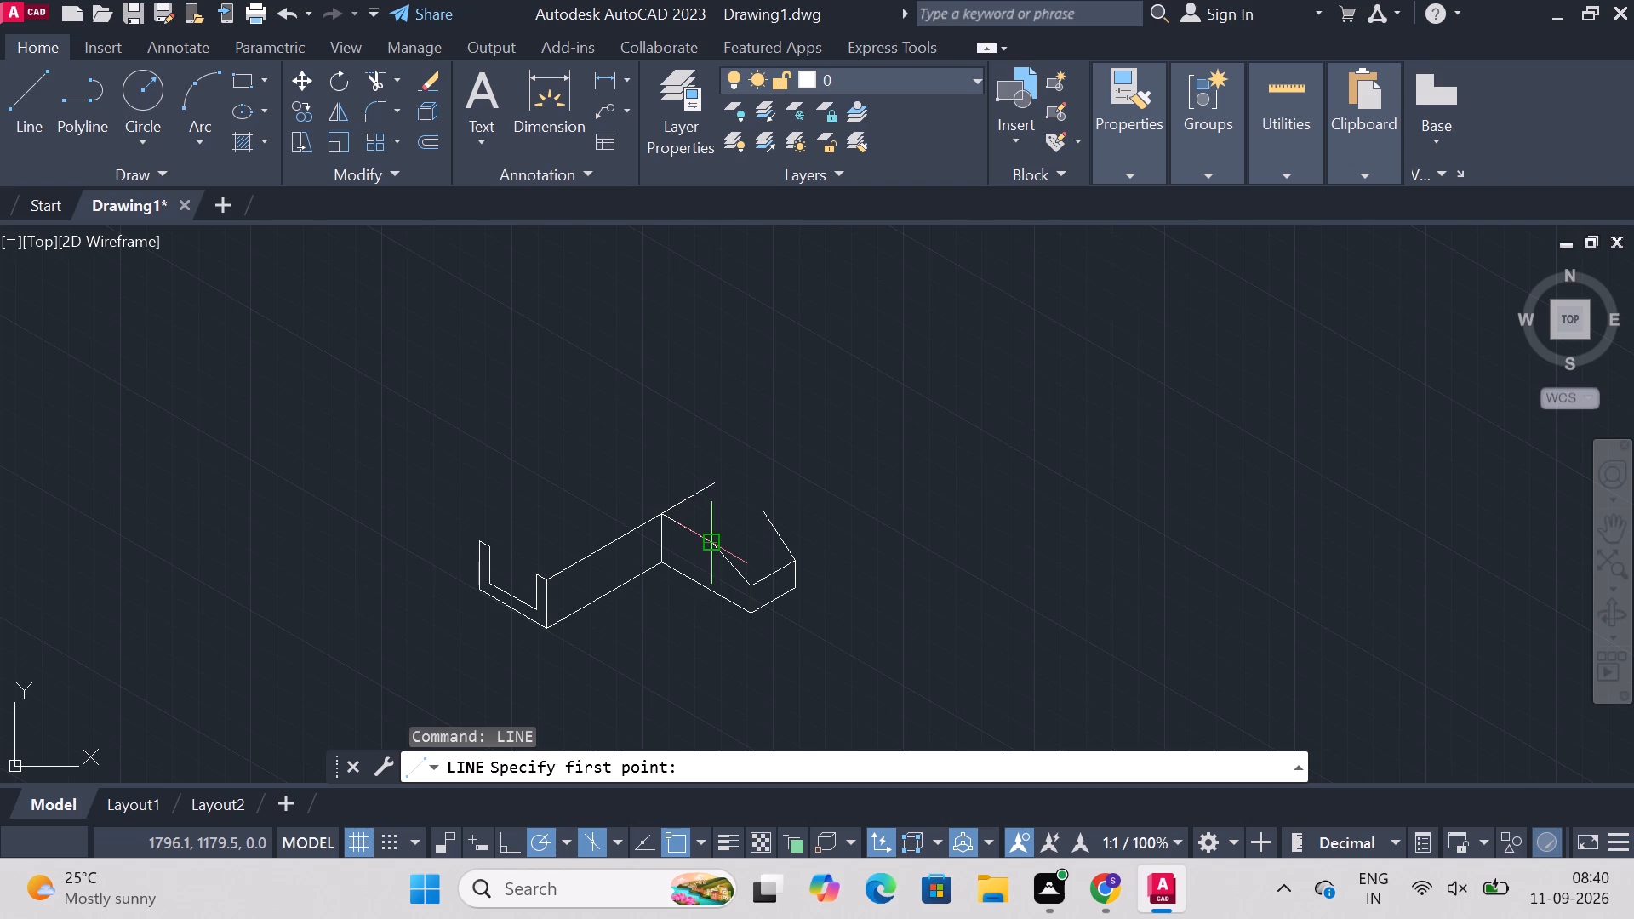
pyautogui.click(709, 539)
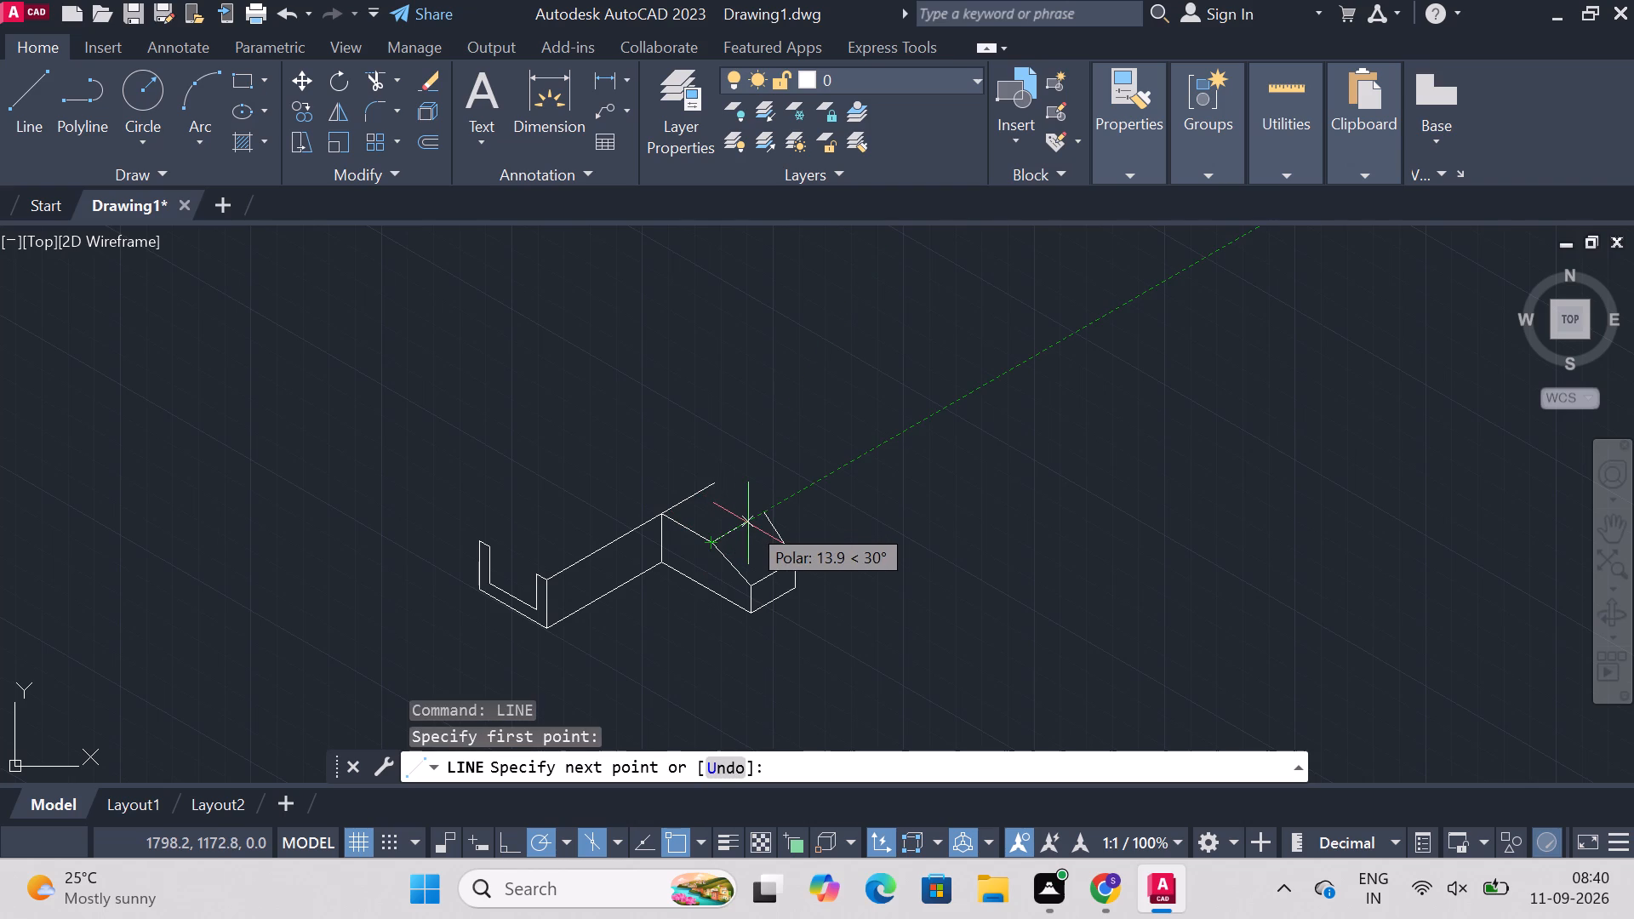
pyautogui.write('17')
pyautogui.press('Return')
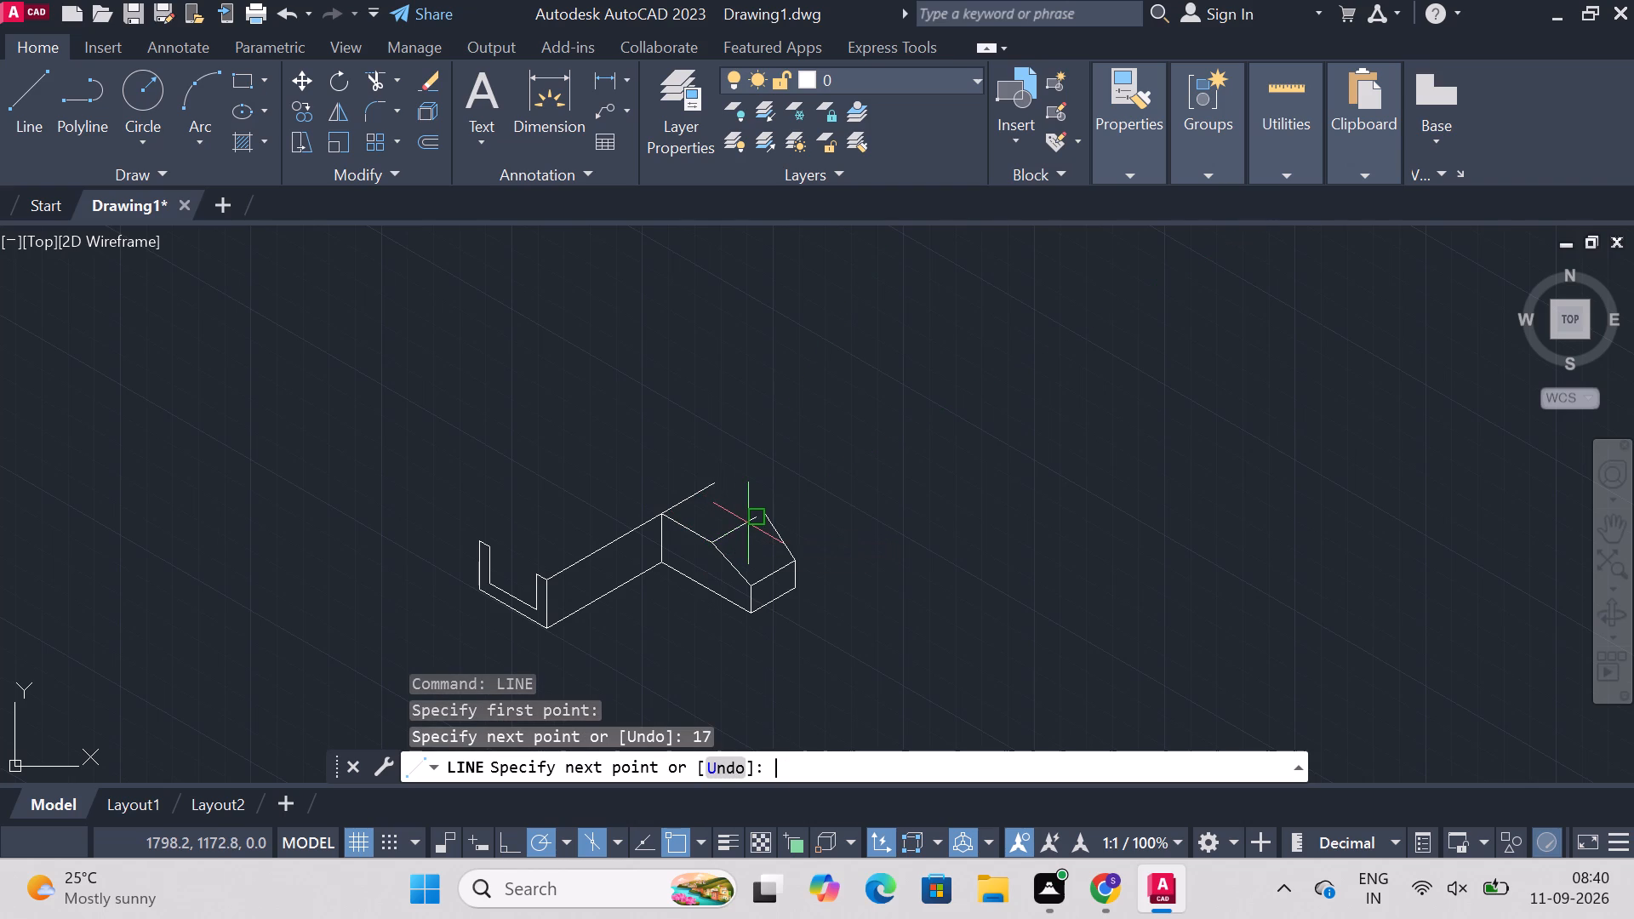
pyautogui.press('Escape')
# Erase the far sloped edge of the side block.
pyautogui.click(783, 537)
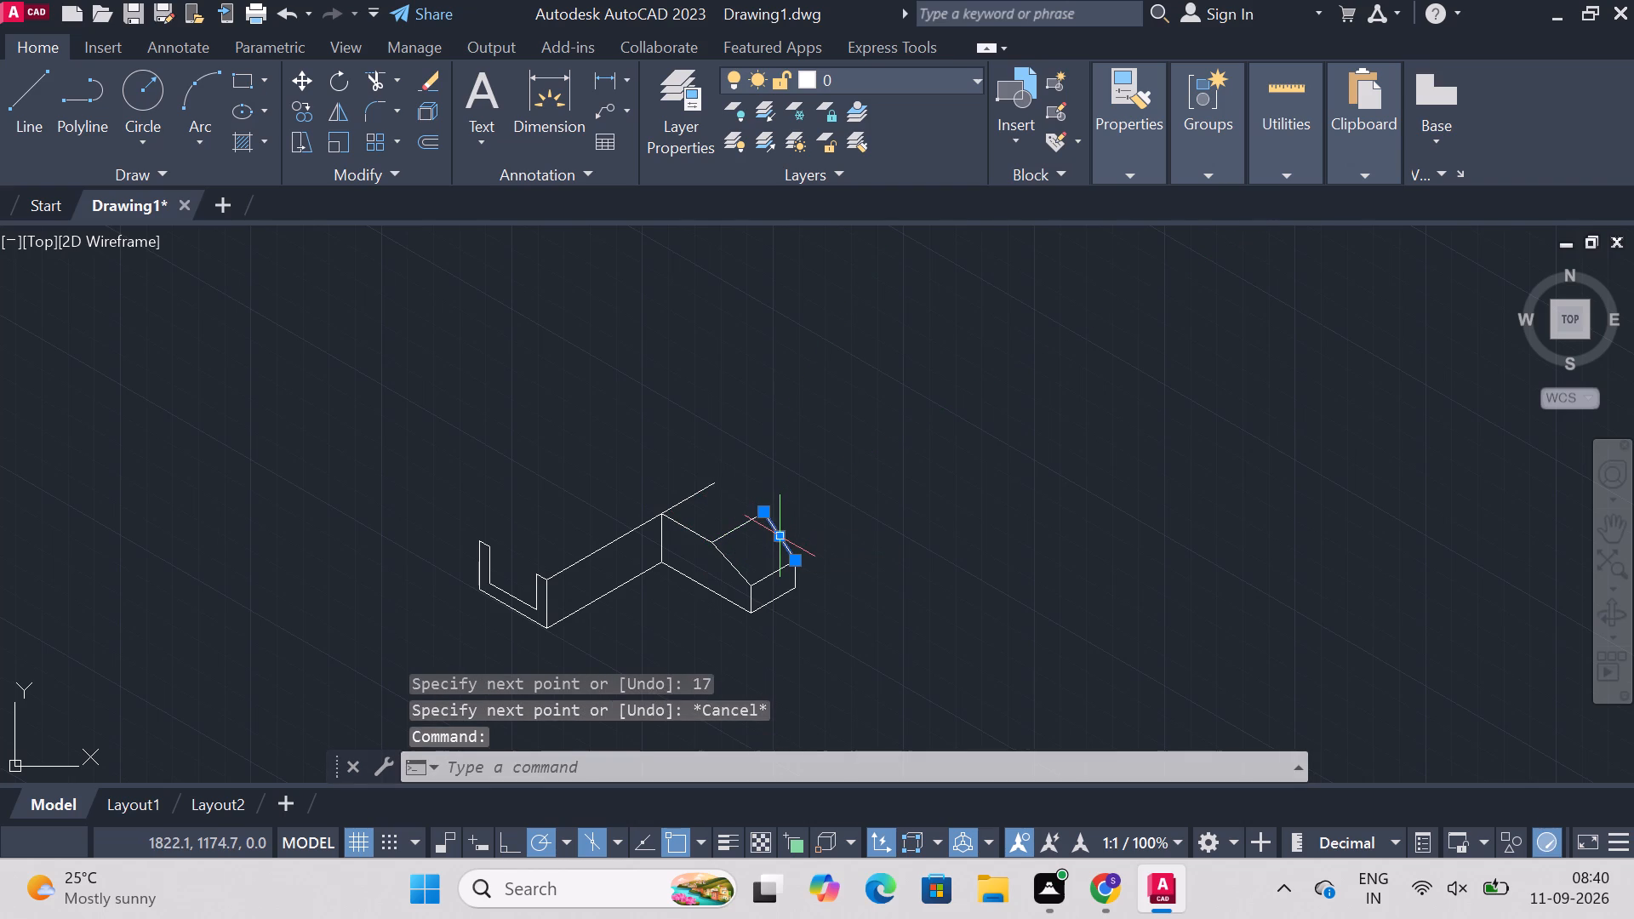
pyautogui.press('Delete')
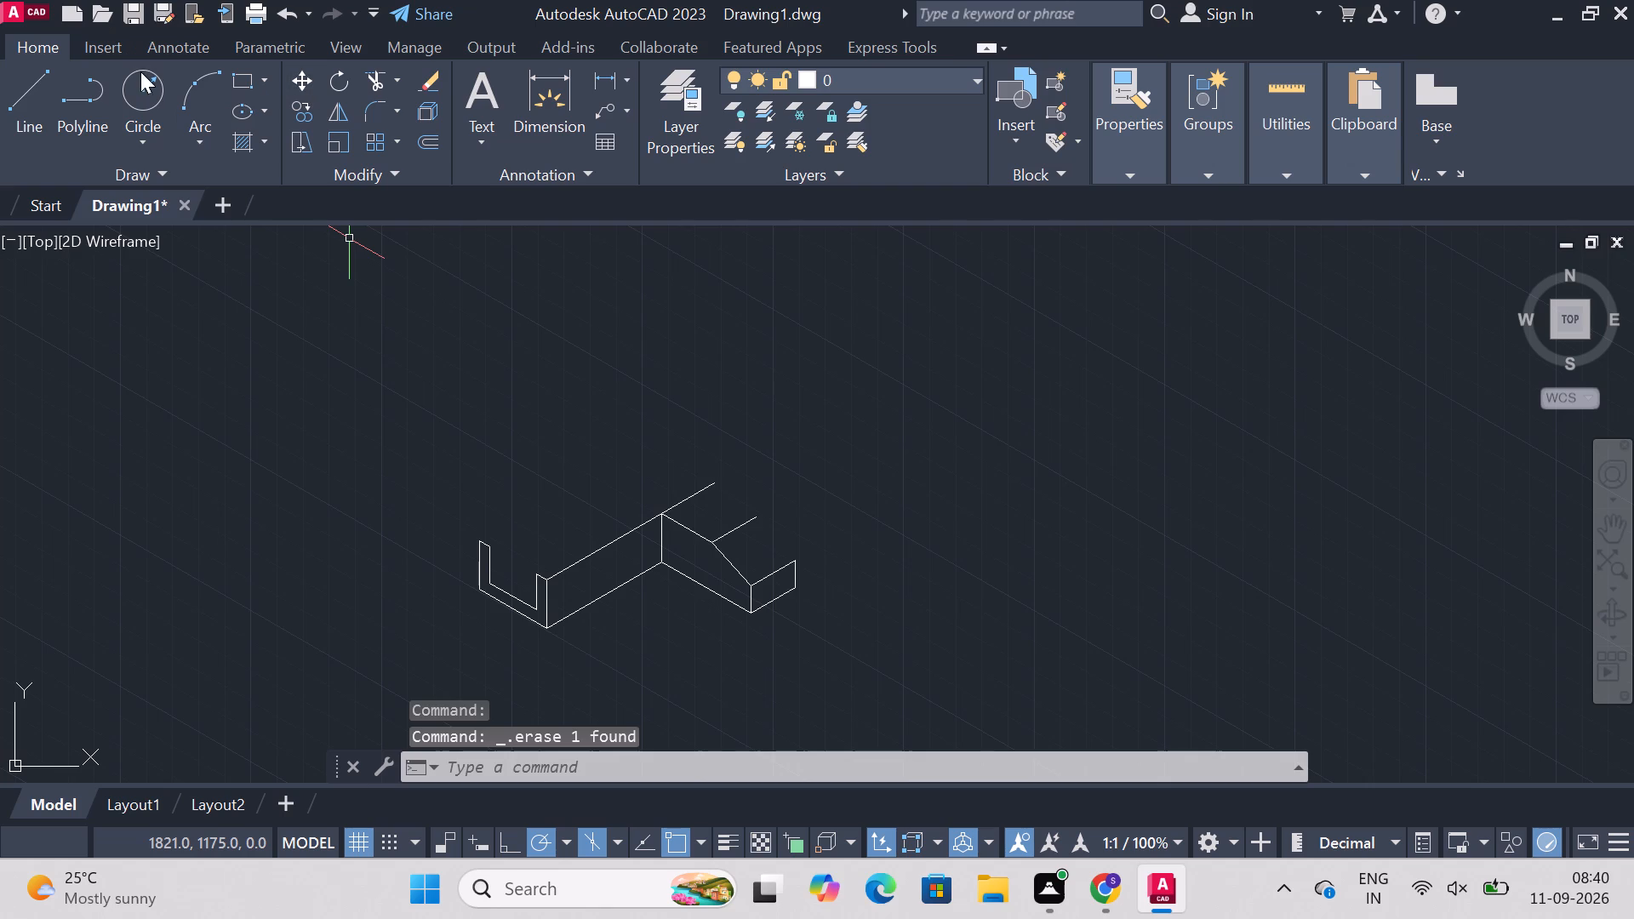
# Draw a line from the slope's far bottom corner to the 17 mm line's end, continuing at 150° to the top face's 30° edge.
pyautogui.click(22, 111)
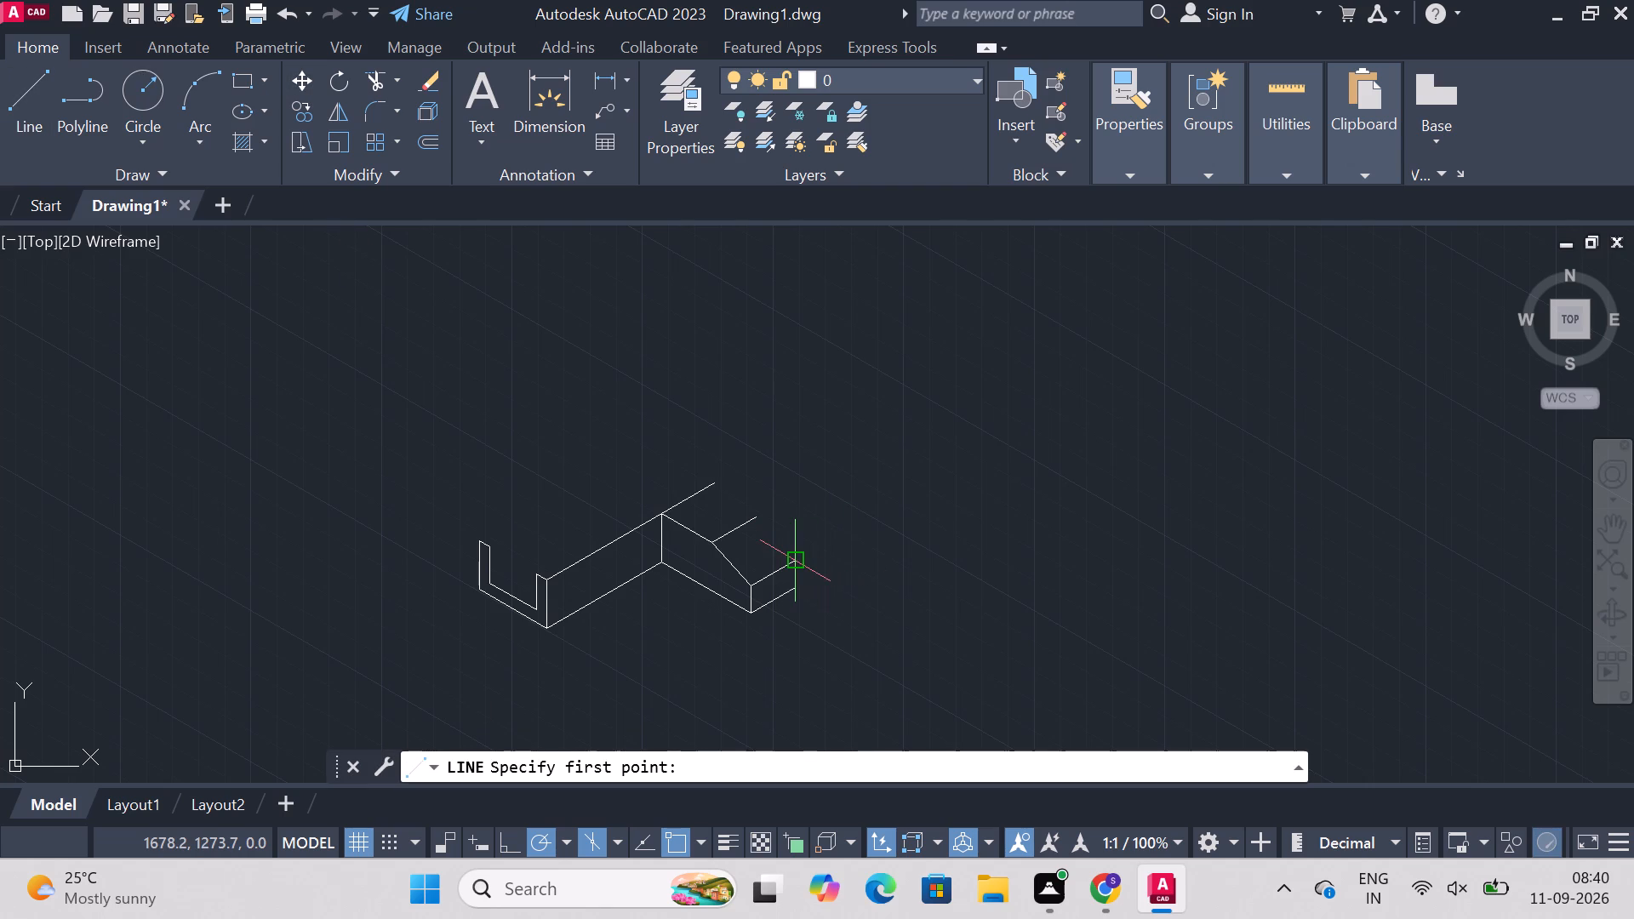
pyautogui.click(795, 562)
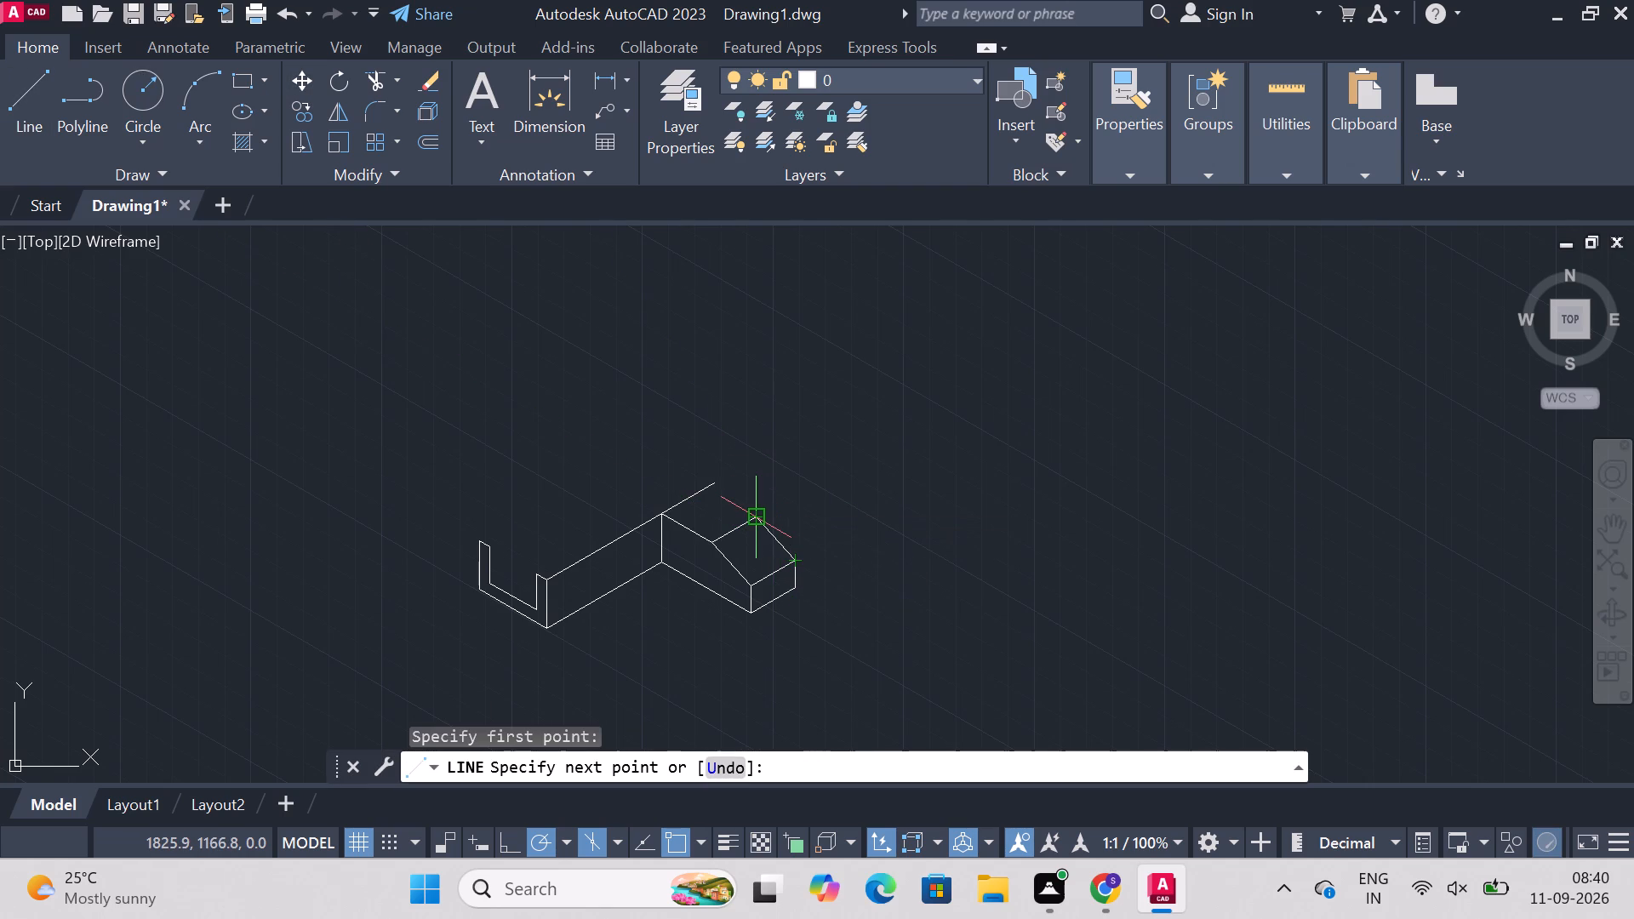
pyautogui.click(757, 513)
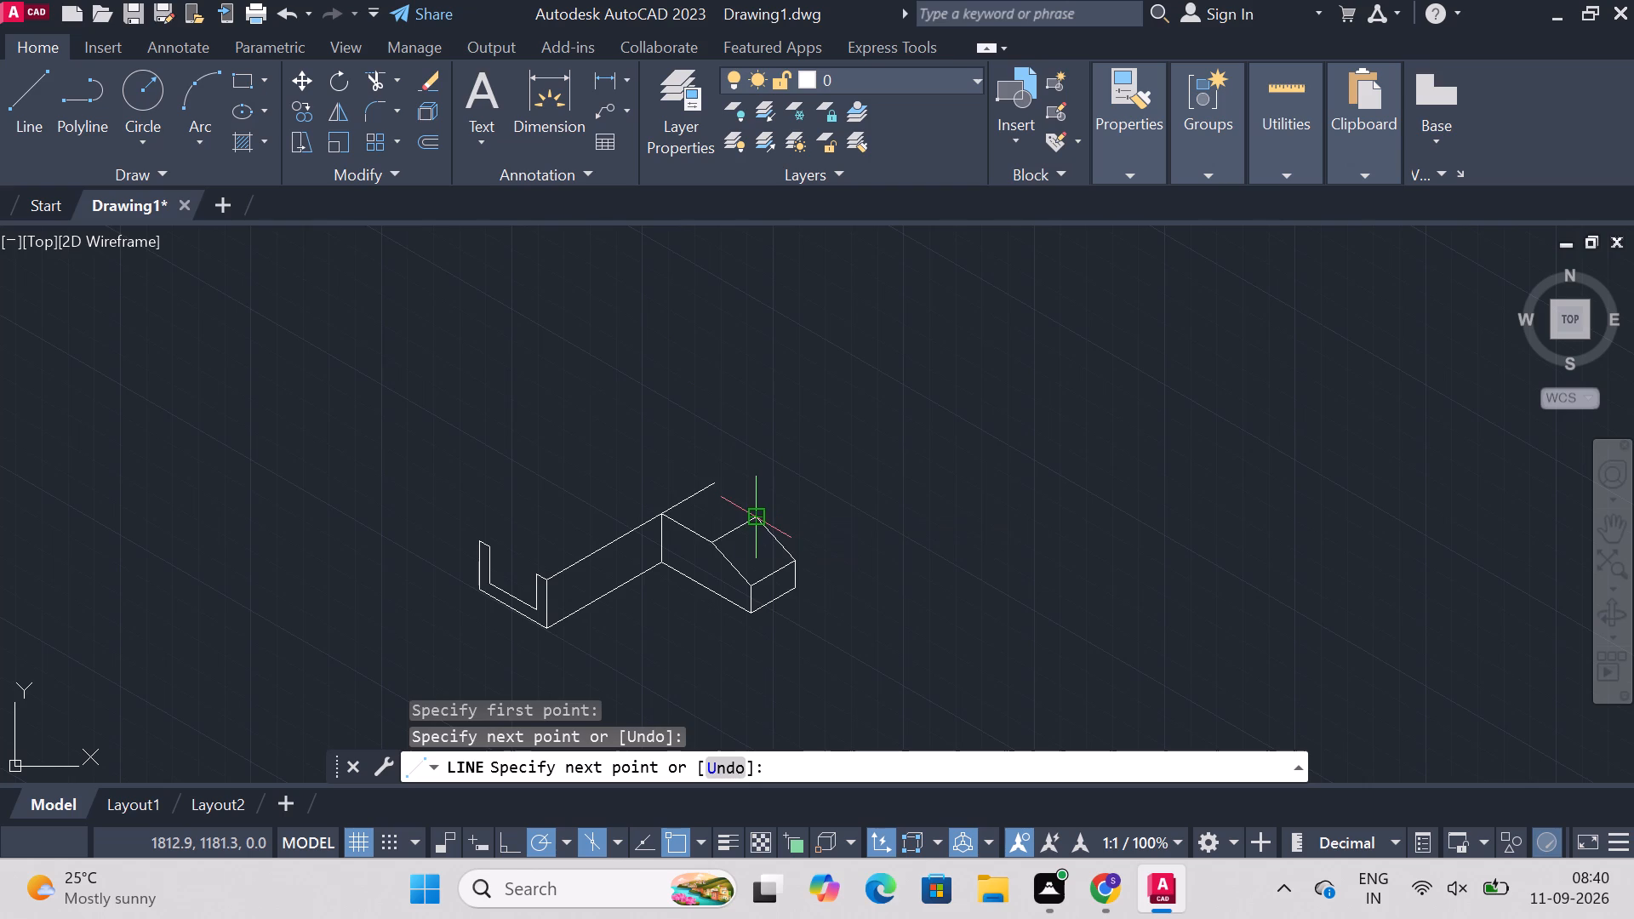
pyautogui.click(706, 493)
pyautogui.press('Escape')
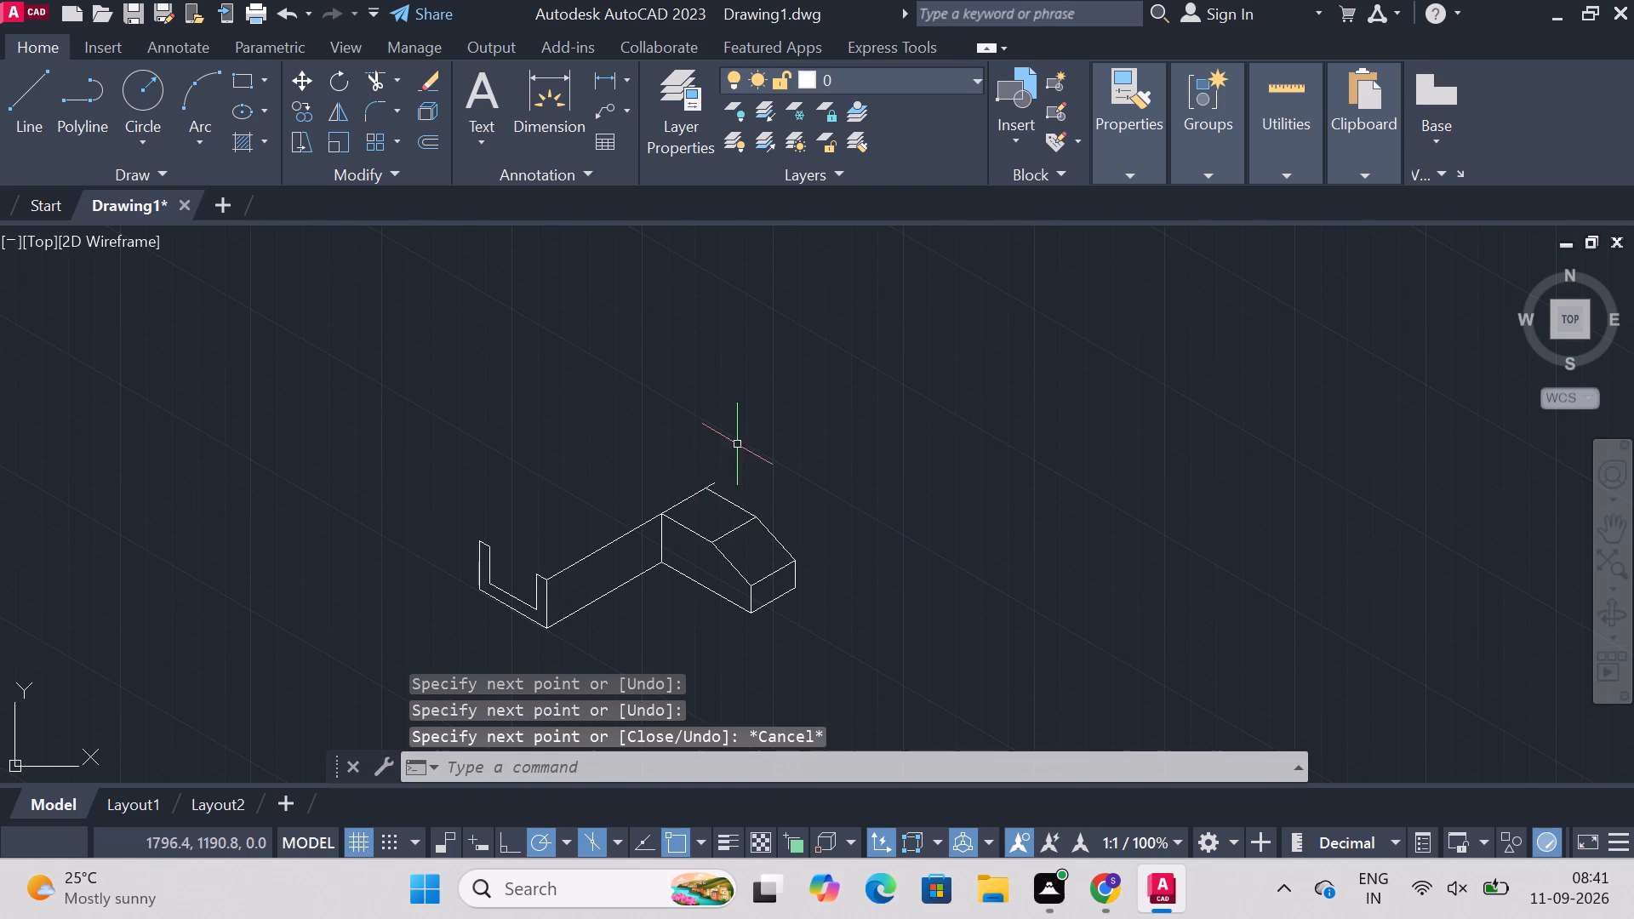
# Trim the overhang of the 30° edge beyond the top face's new rear corner.
pyautogui.click(361, 82)
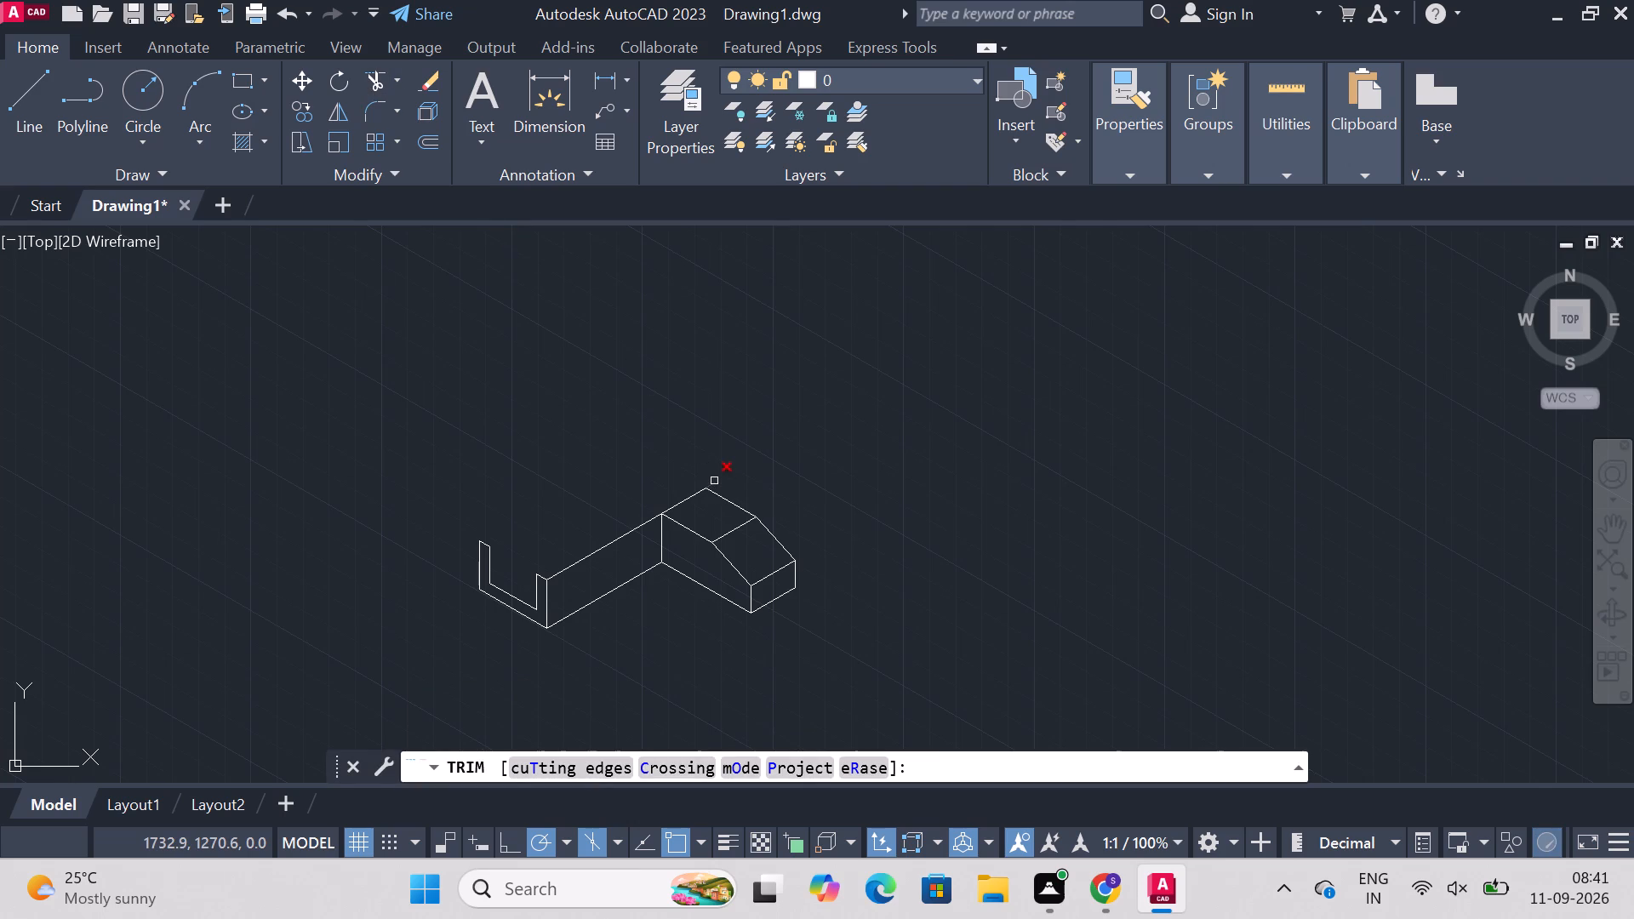
pyautogui.click(713, 481)
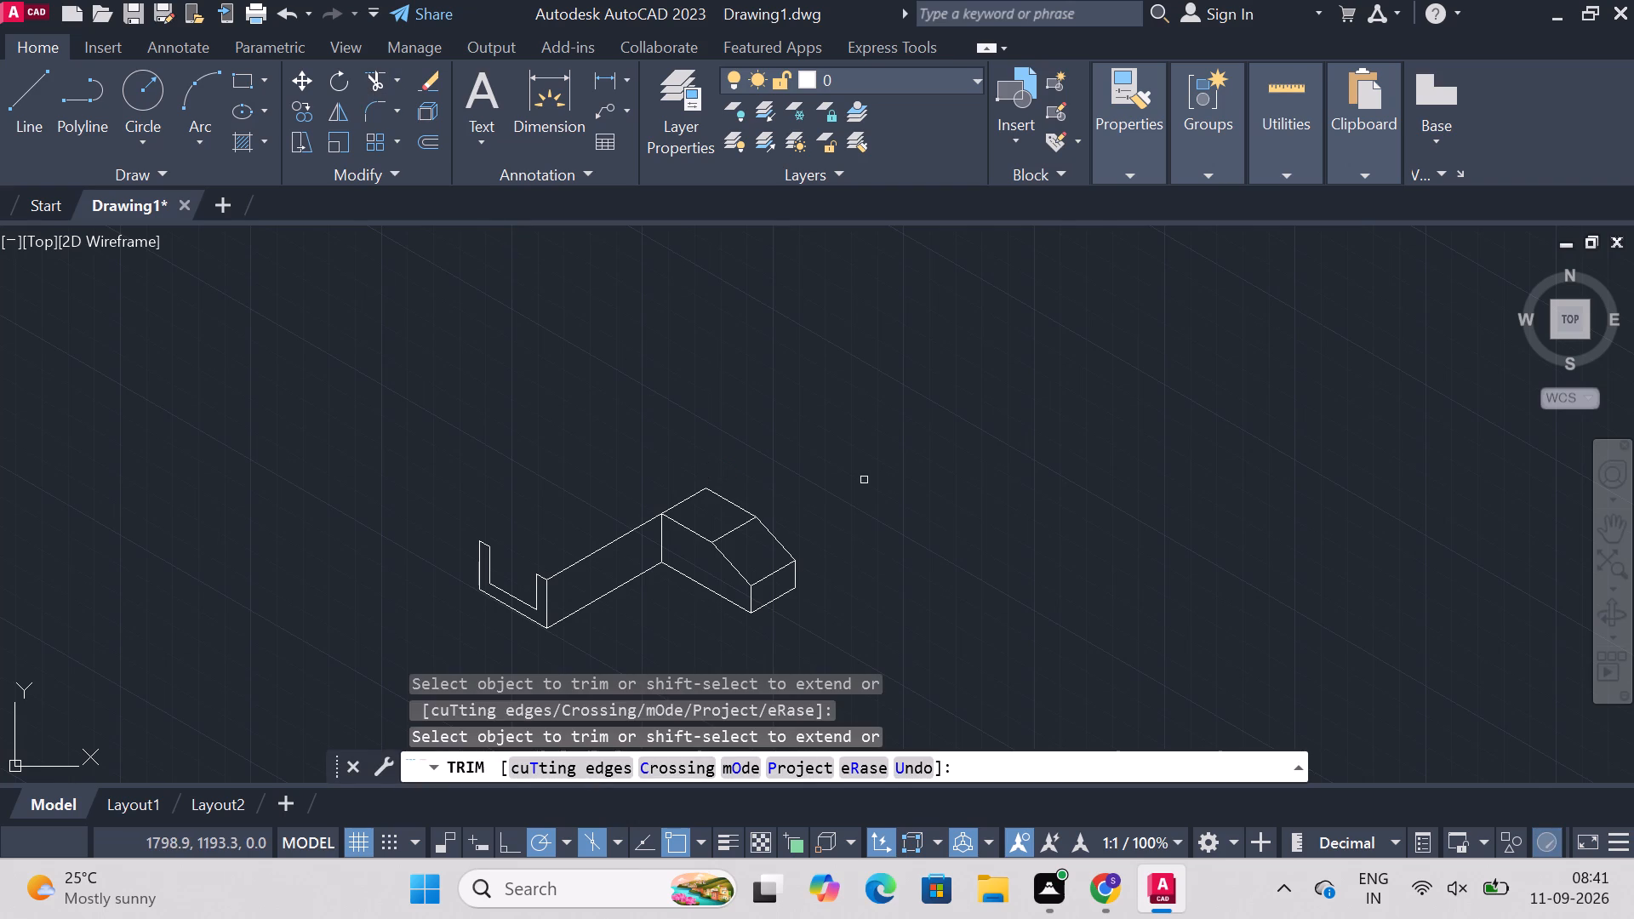
# From the top face's corner where it meets the long bar, draw lines about 14 mm up, 4 mm at 330°, down to the edge, and 17 mm at 30°.
pyautogui.click(38, 100)
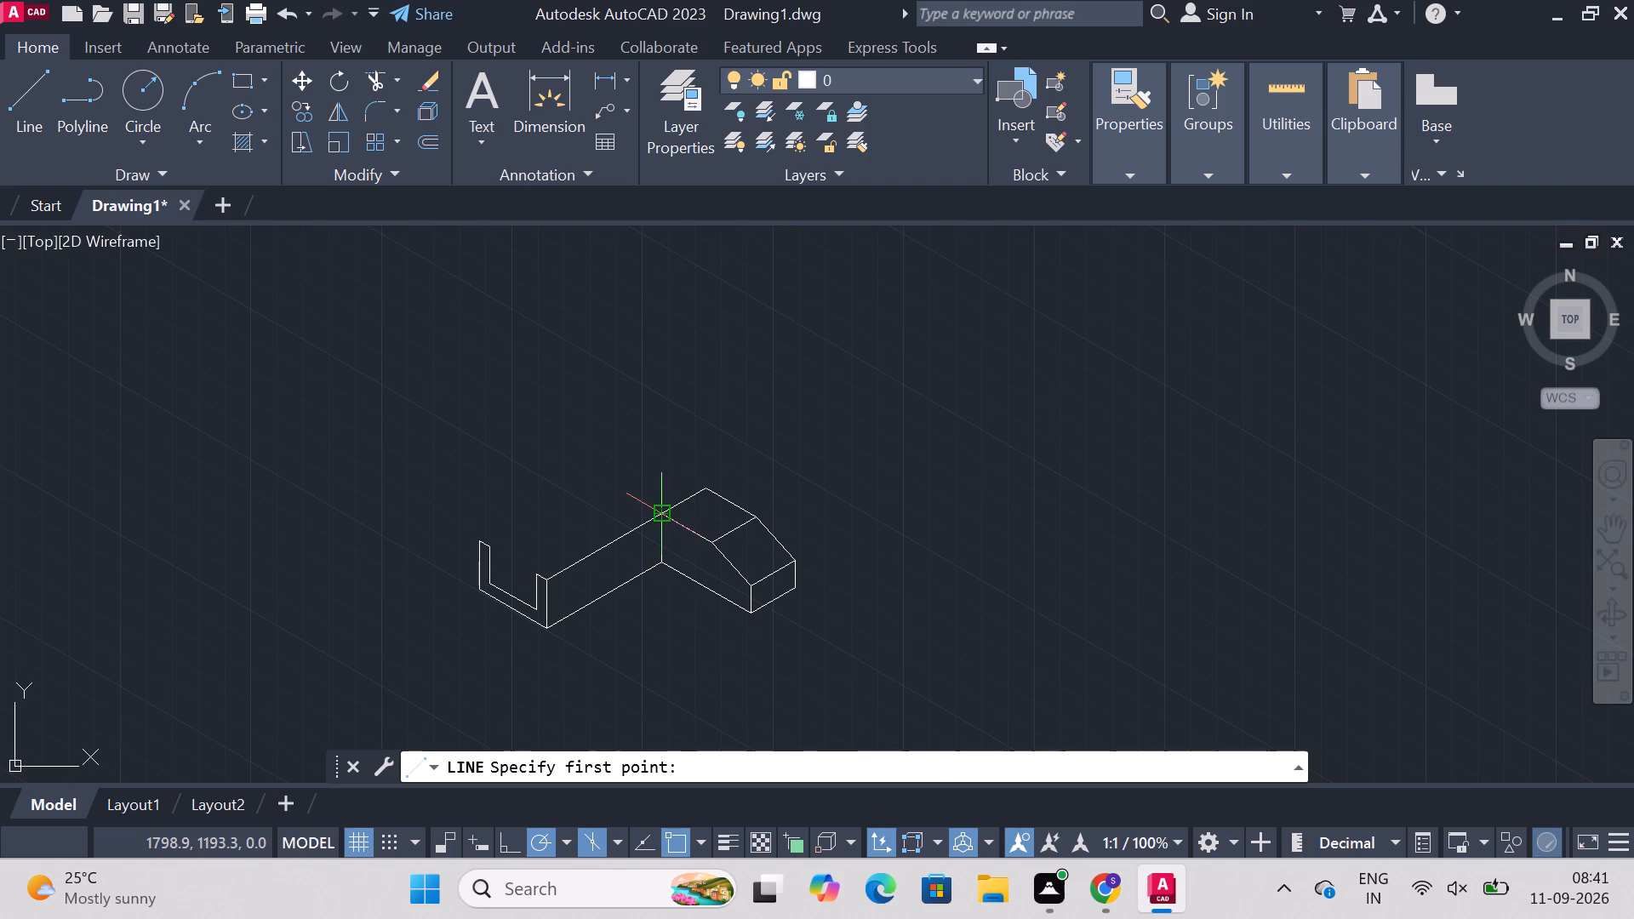
pyautogui.click(664, 517)
pyautogui.click(664, 517)
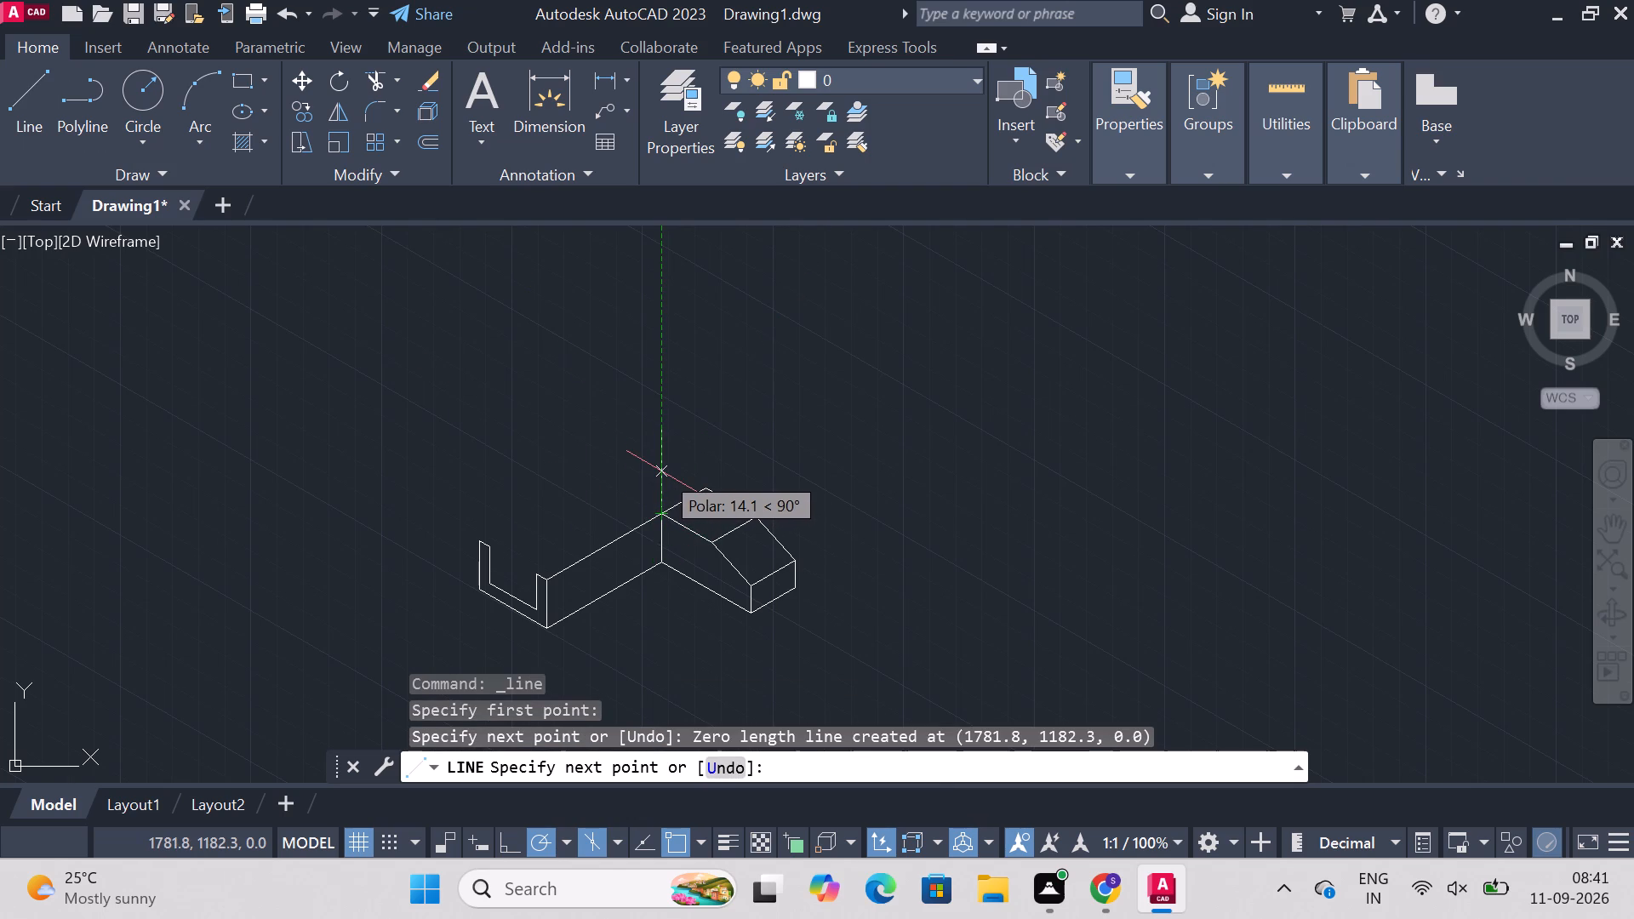
pyautogui.click(661, 471)
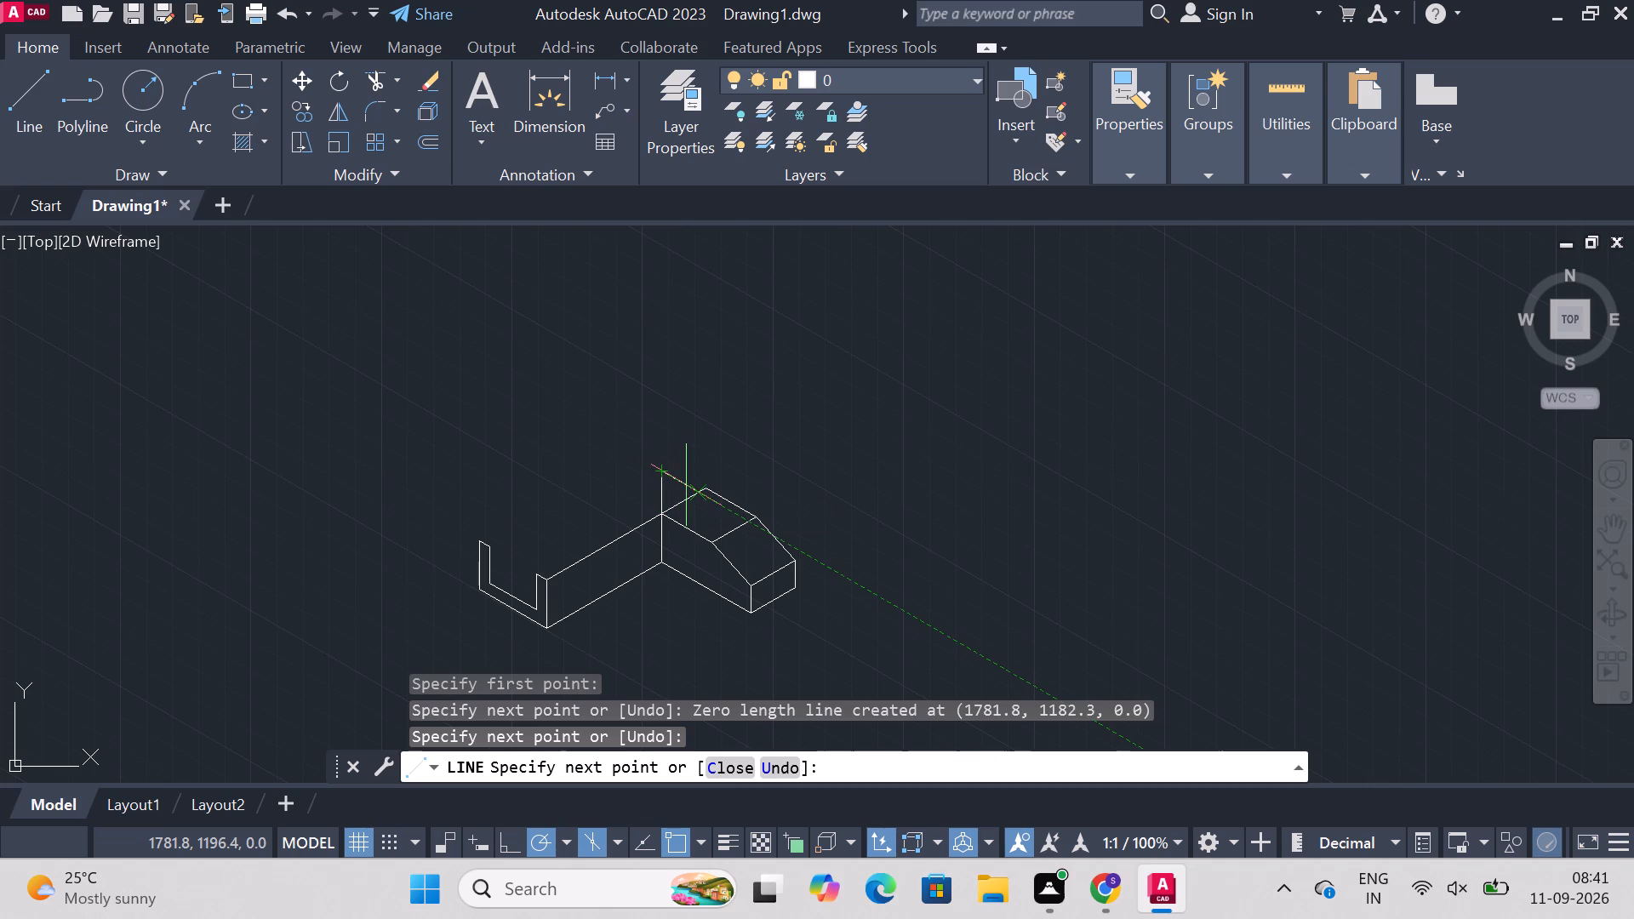
pyautogui.press('4')
pyautogui.press('Return')
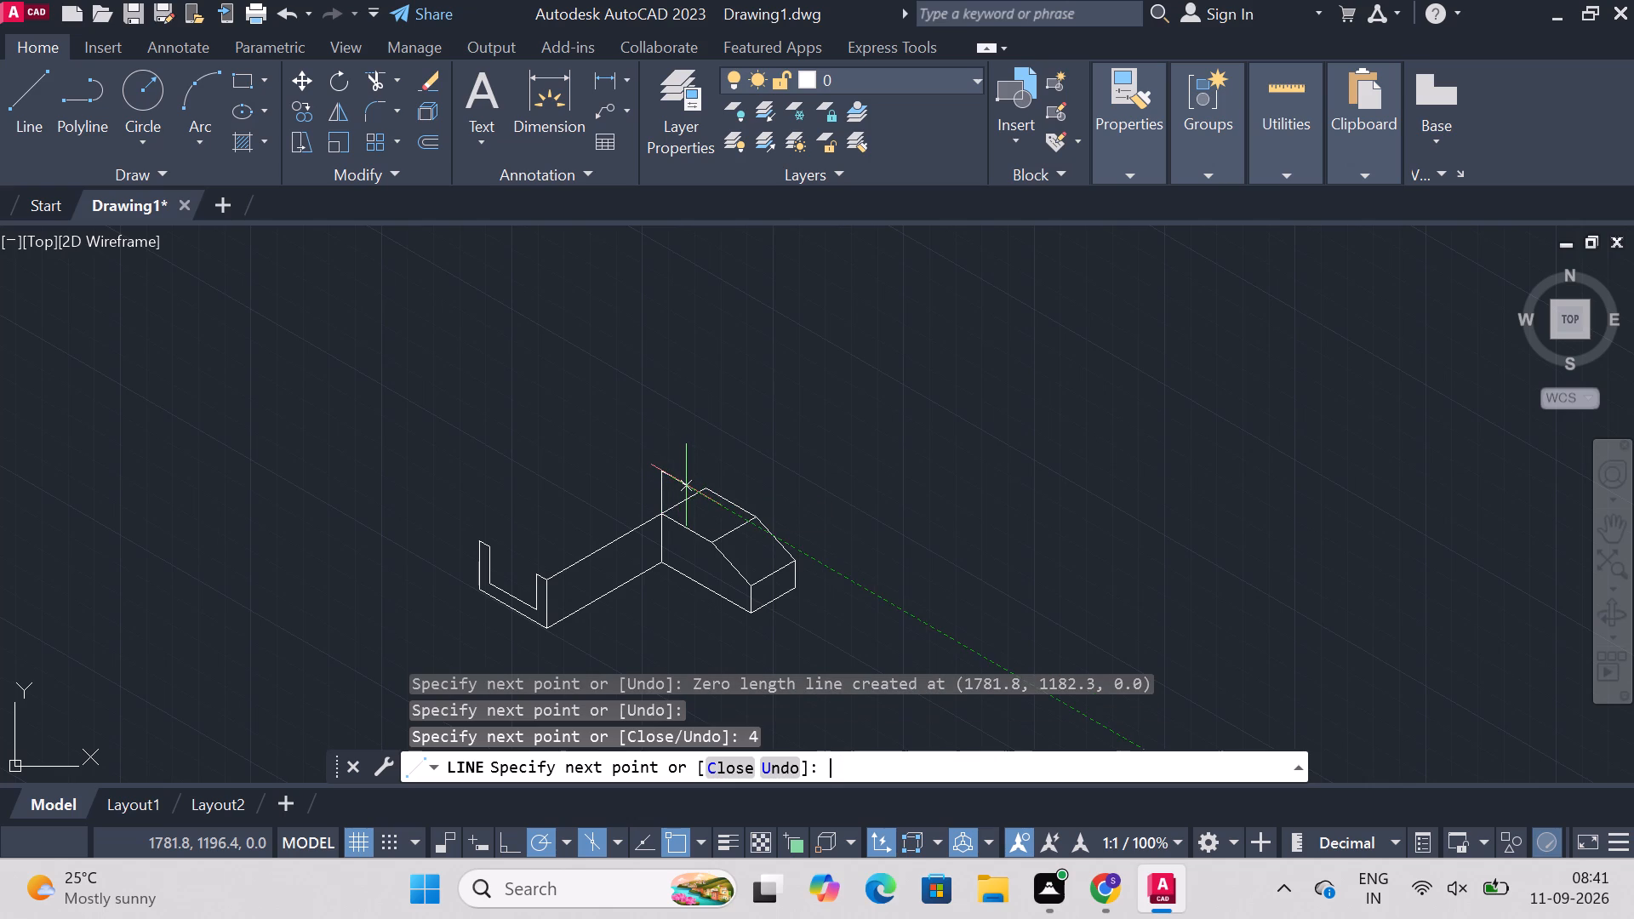
pyautogui.click(676, 527)
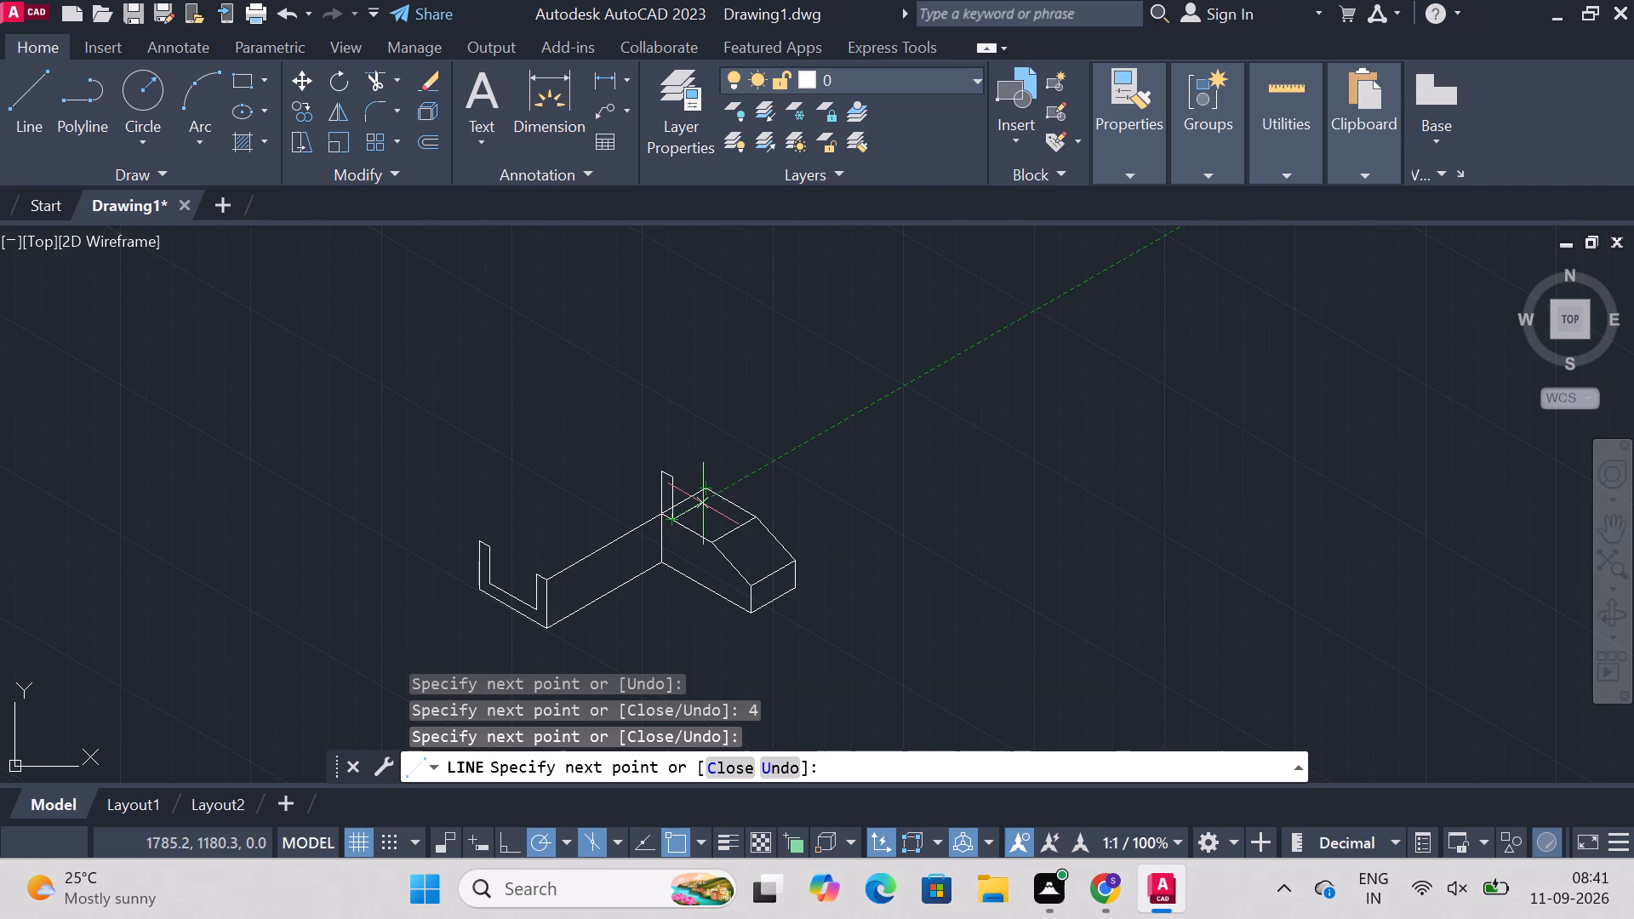
pyautogui.write('17')
pyautogui.press('Return')
pyautogui.press('Escape')
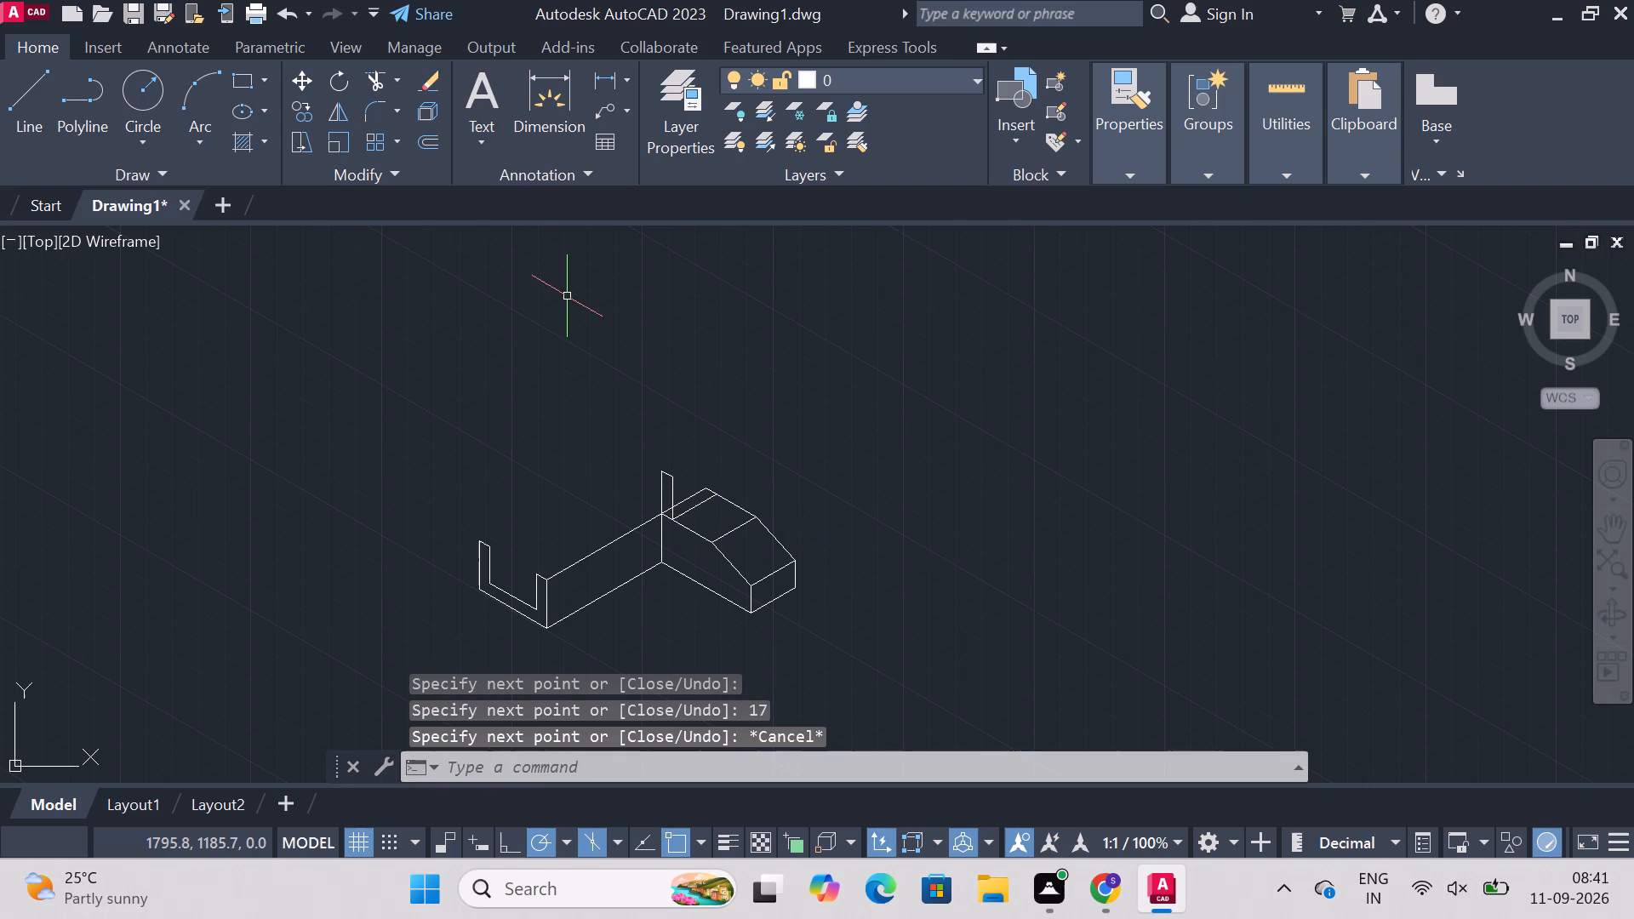
# Trim away the first 14 mm vertical and the 4 mm line, keeping the other short vertical.
pyautogui.write('trim')
pyautogui.press('Return')
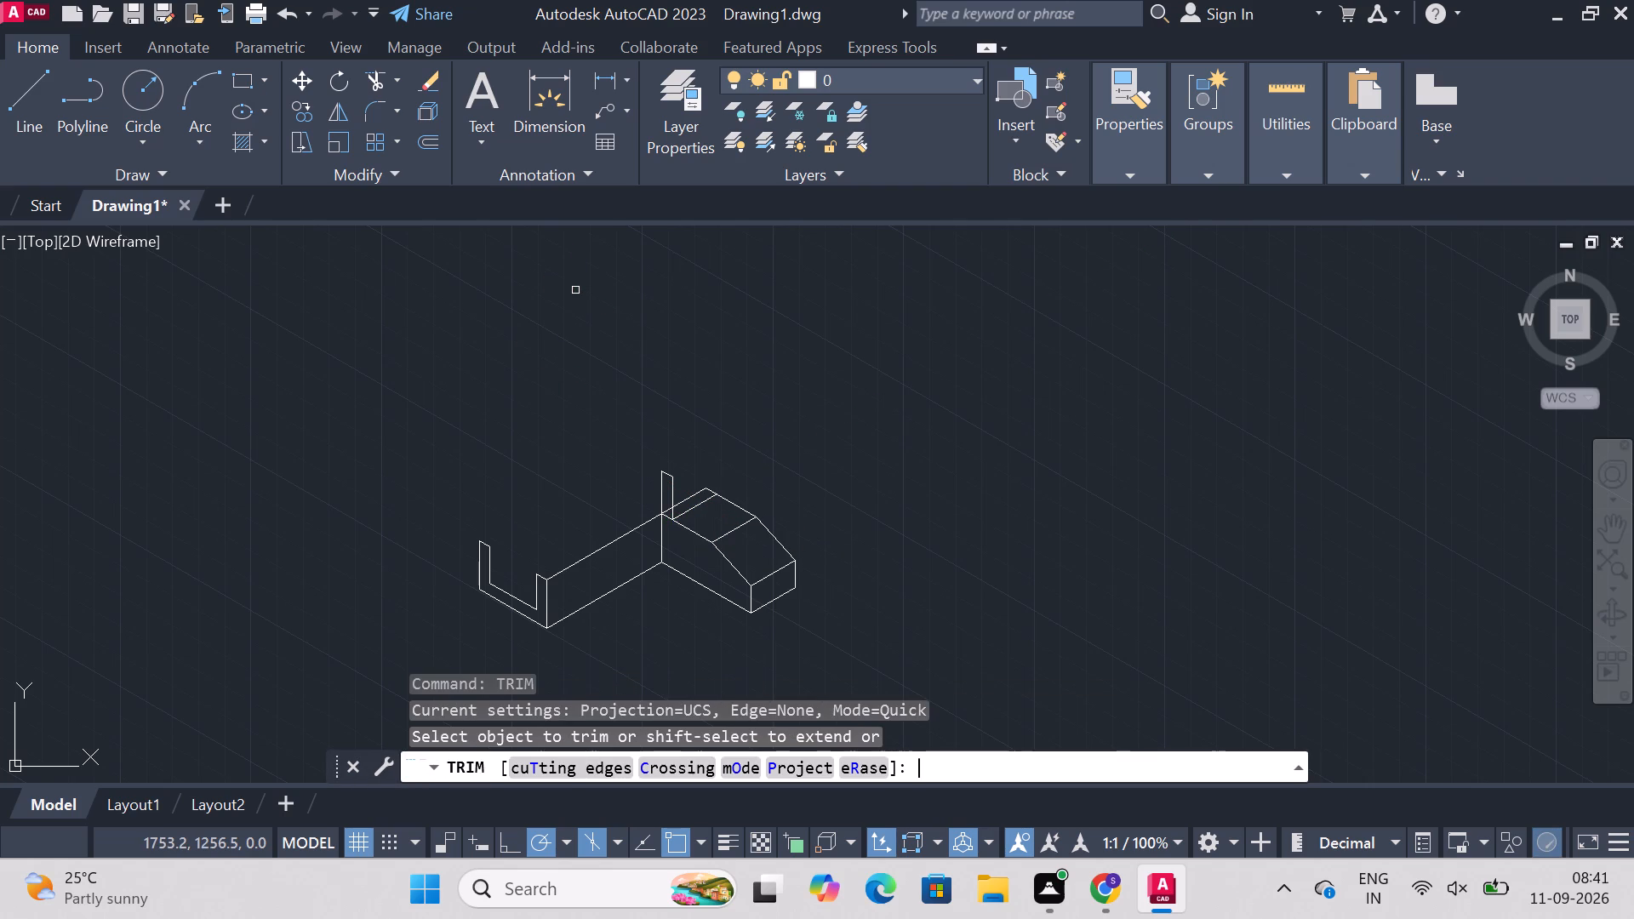
pyautogui.click(663, 492)
pyautogui.click(663, 474)
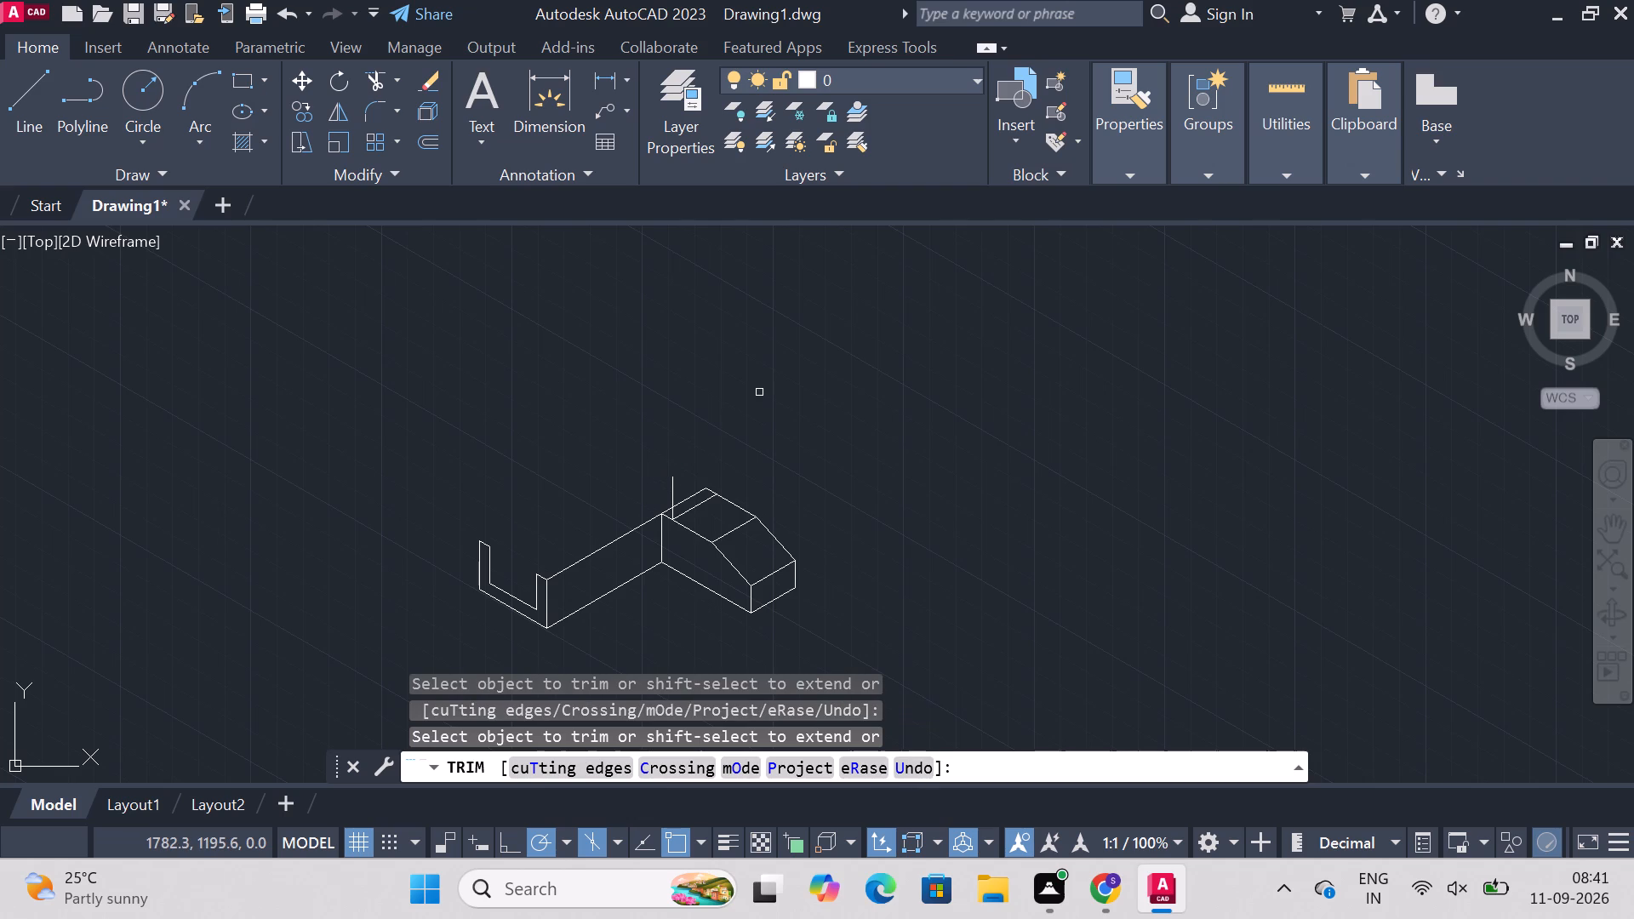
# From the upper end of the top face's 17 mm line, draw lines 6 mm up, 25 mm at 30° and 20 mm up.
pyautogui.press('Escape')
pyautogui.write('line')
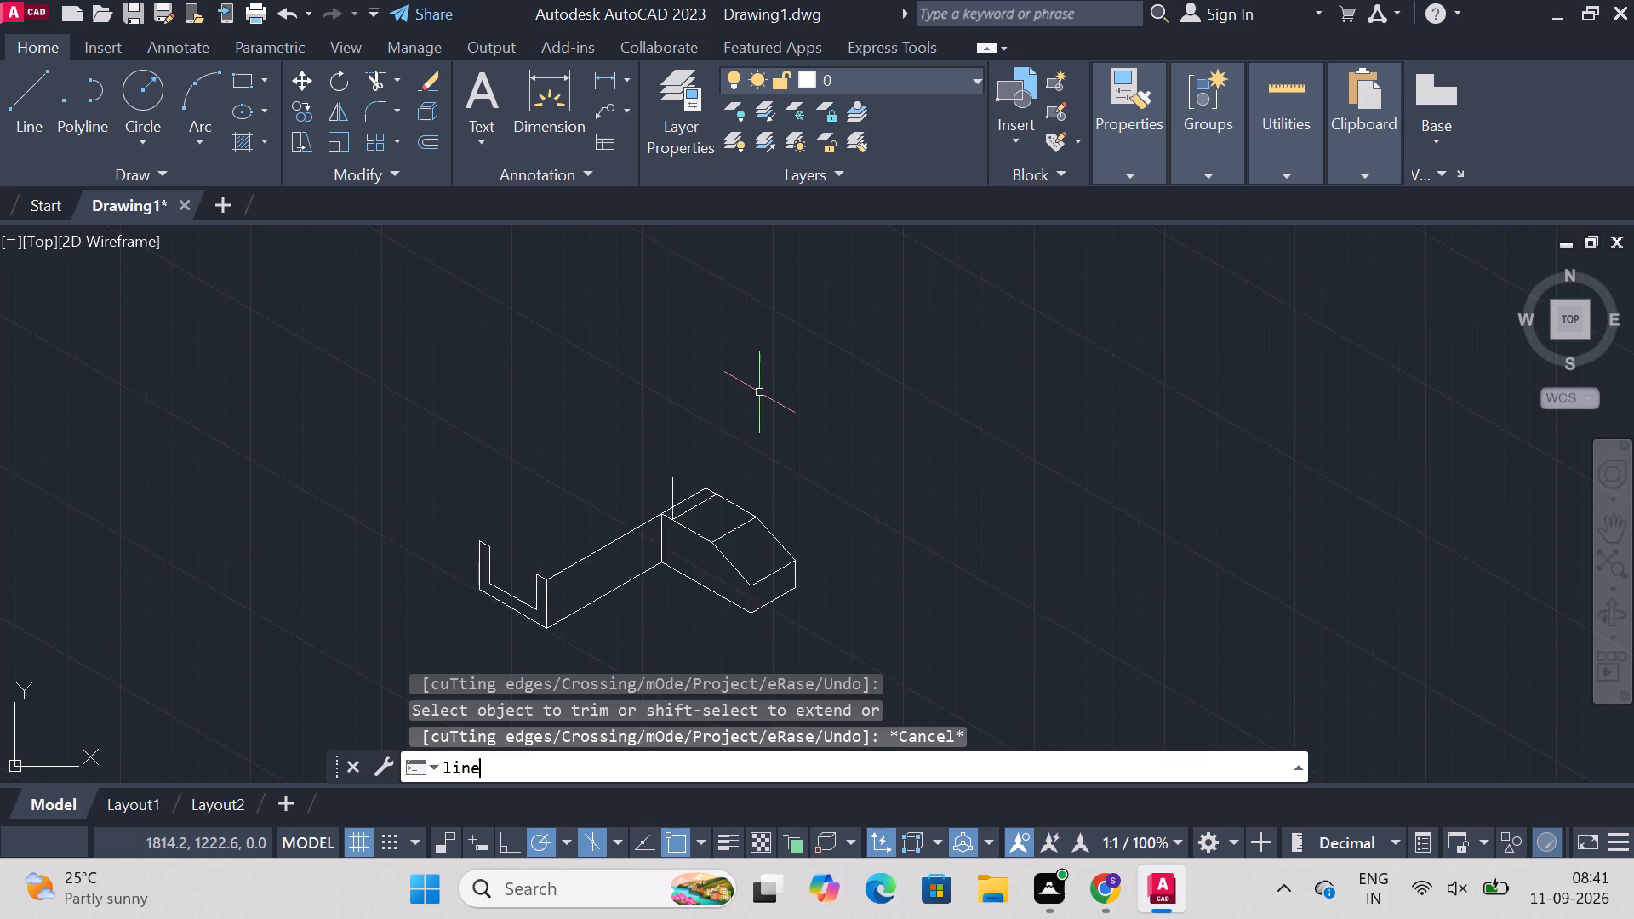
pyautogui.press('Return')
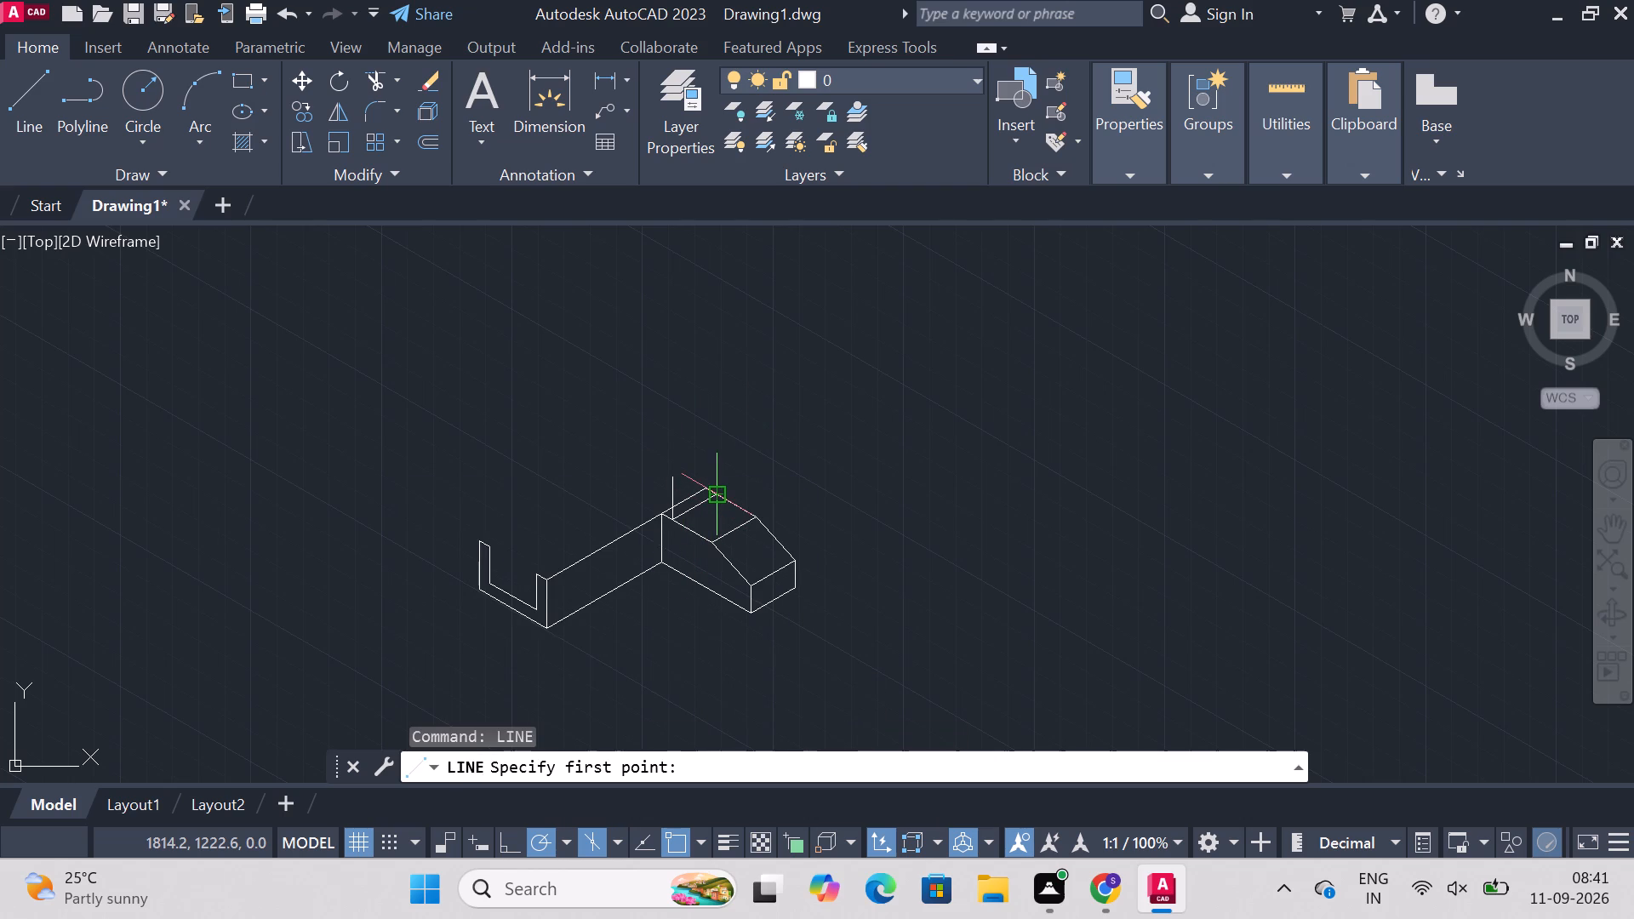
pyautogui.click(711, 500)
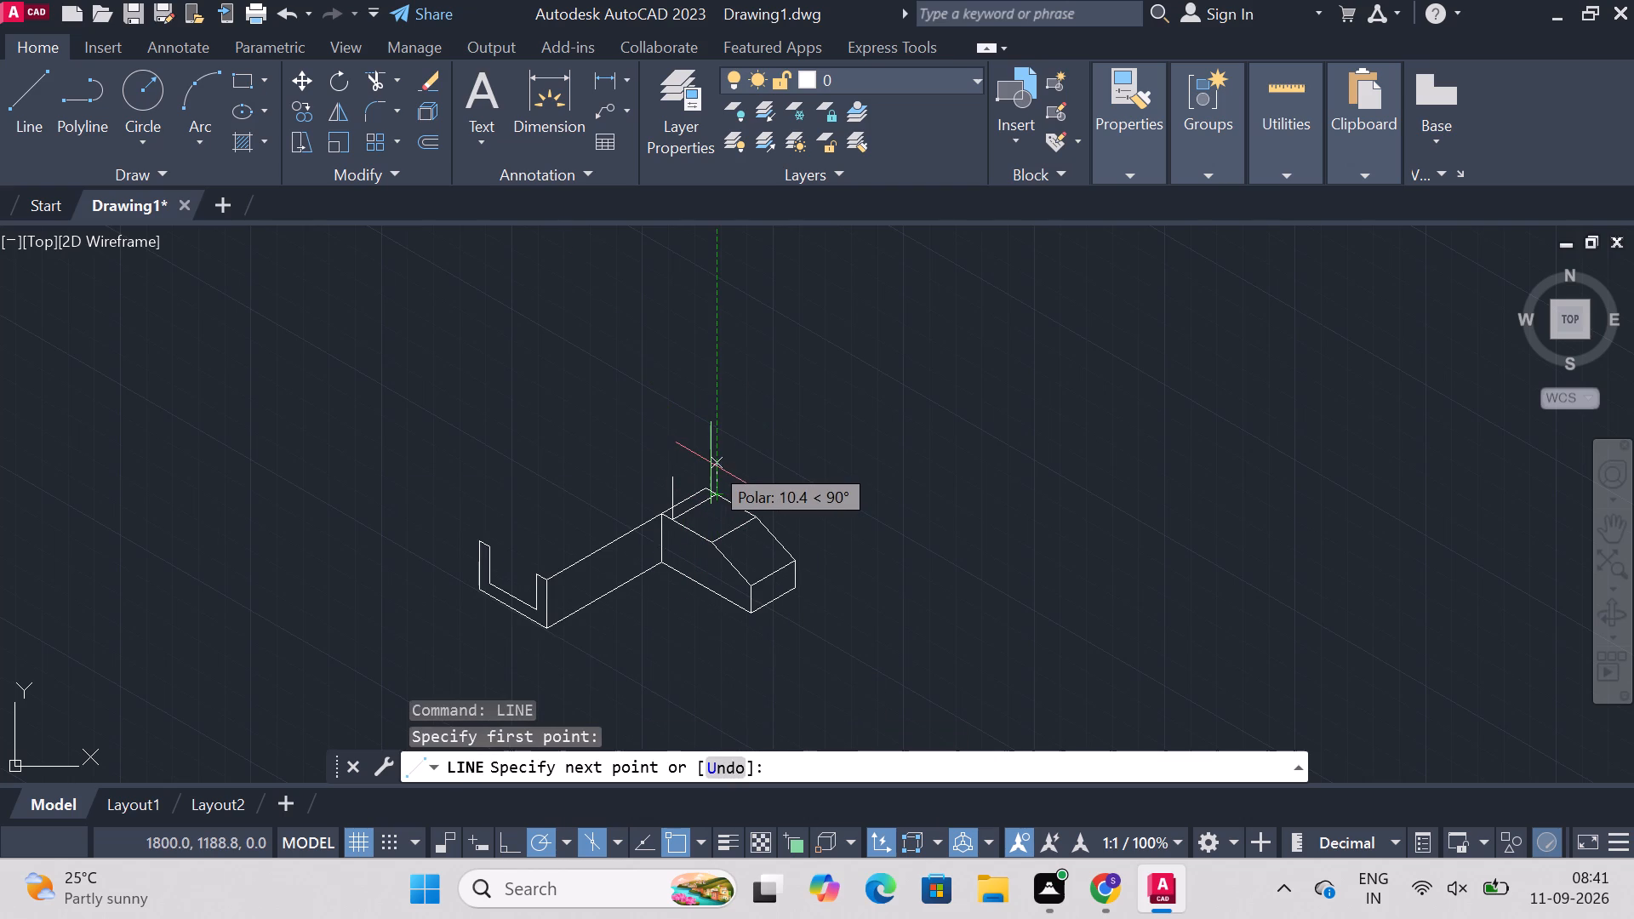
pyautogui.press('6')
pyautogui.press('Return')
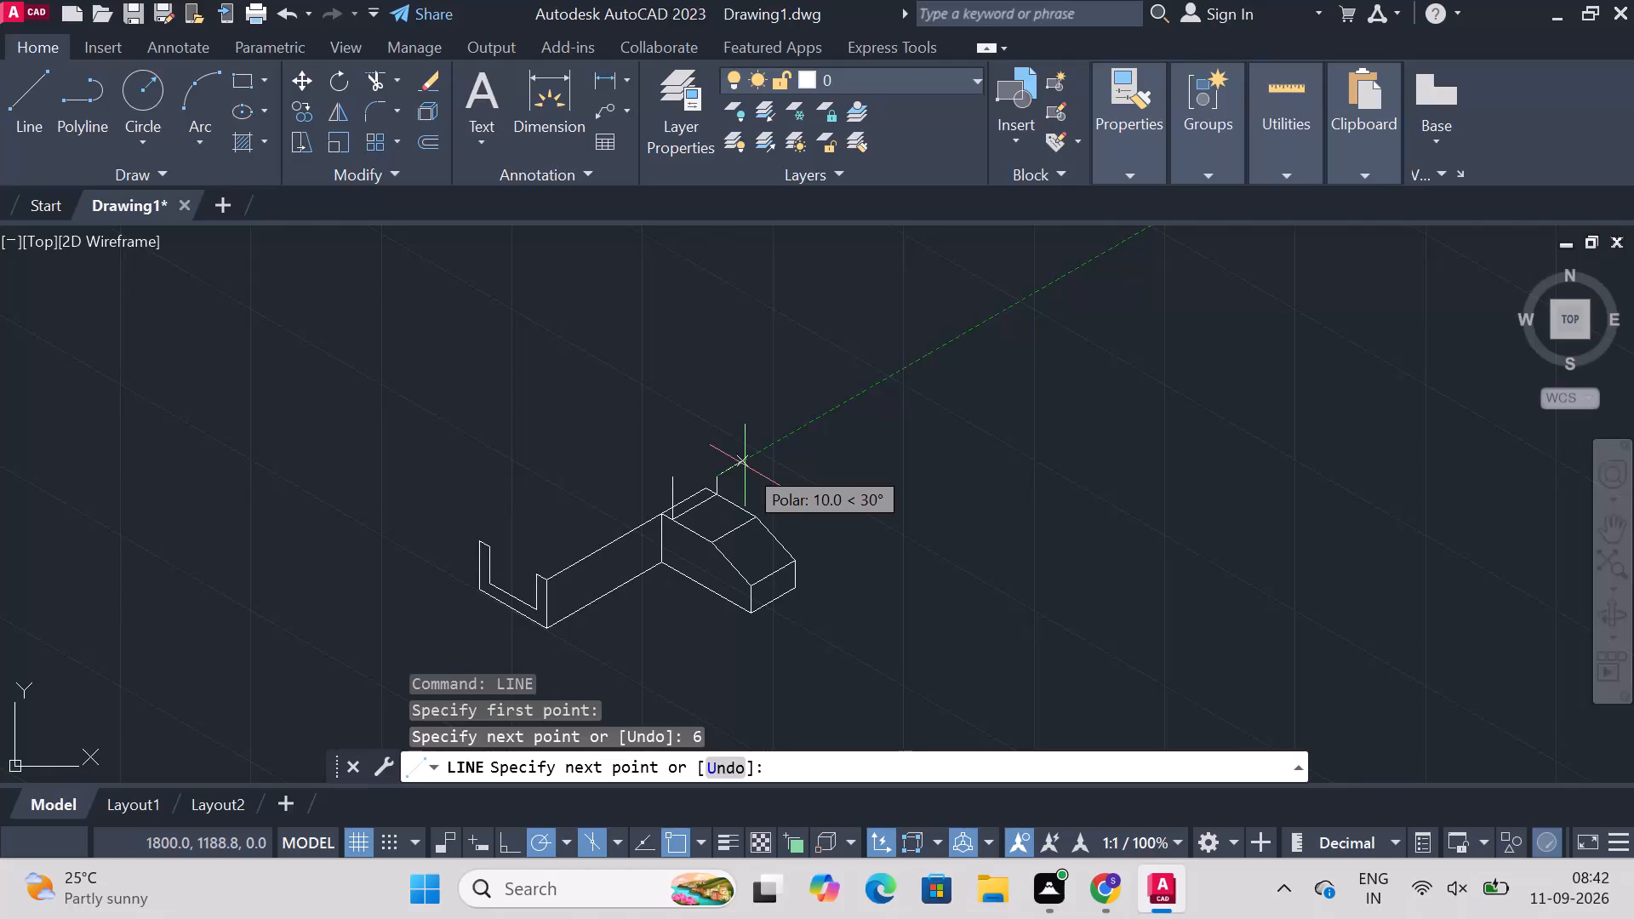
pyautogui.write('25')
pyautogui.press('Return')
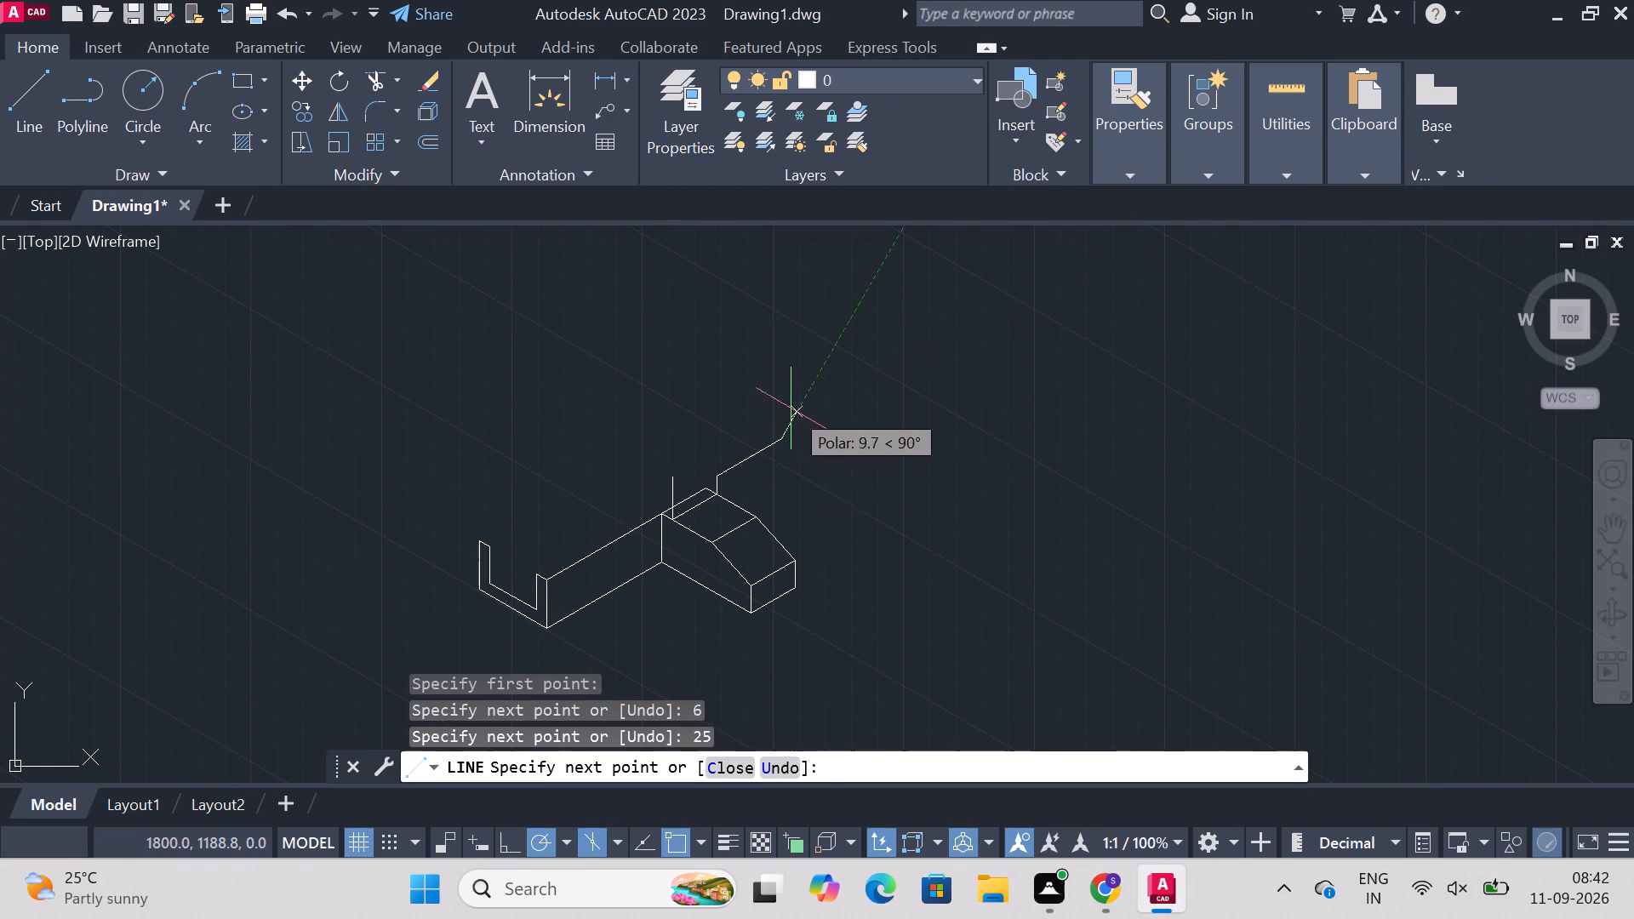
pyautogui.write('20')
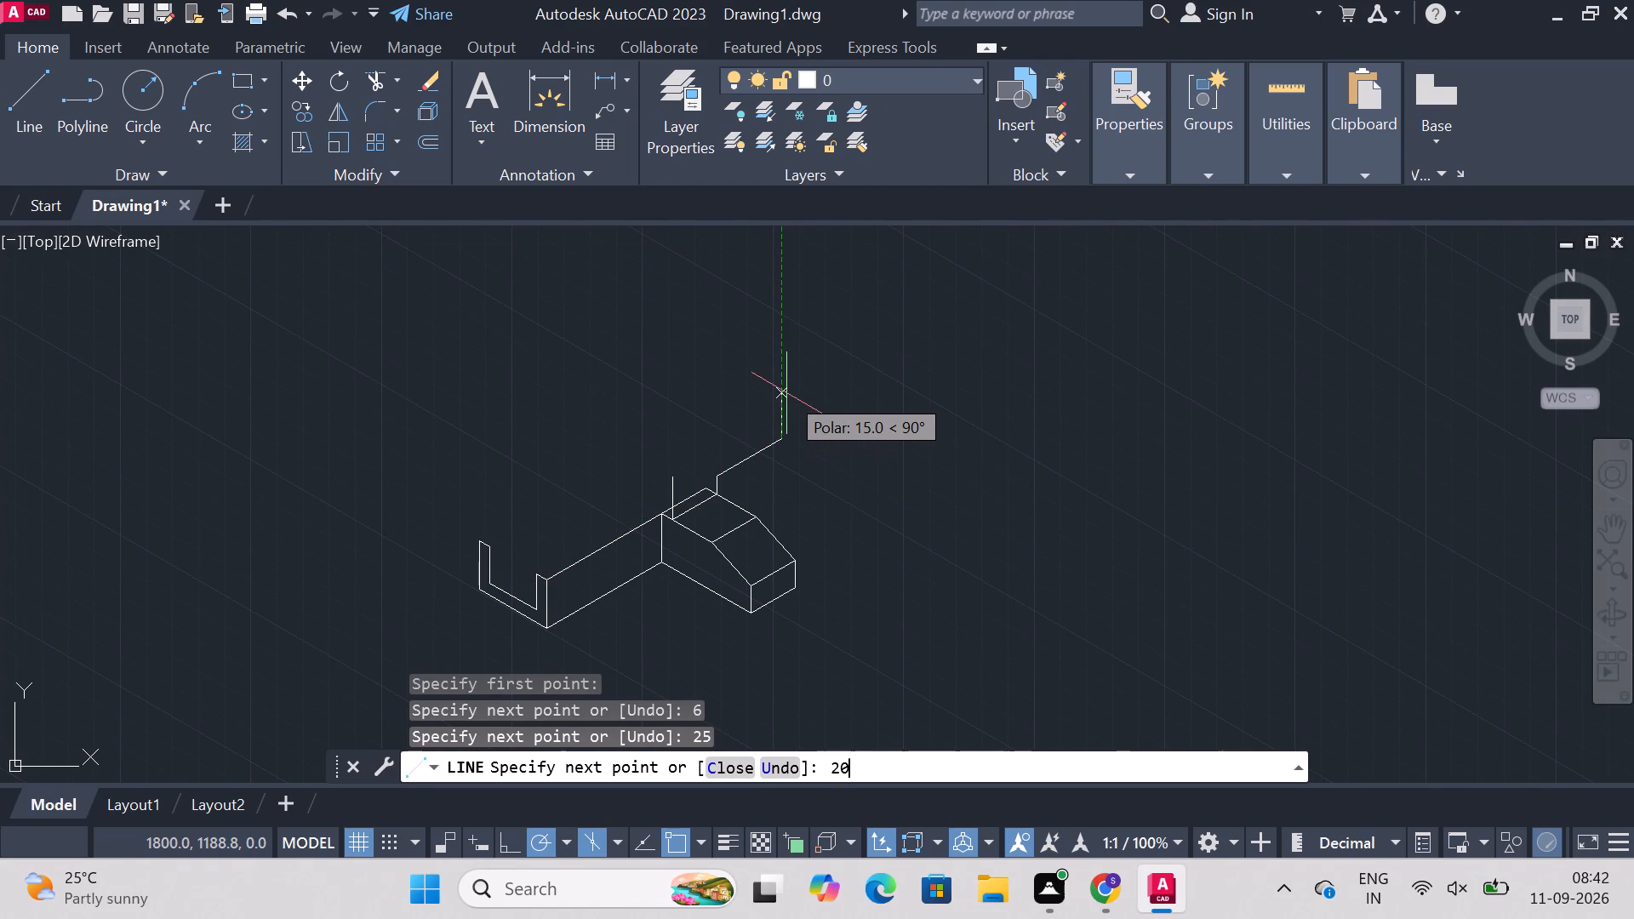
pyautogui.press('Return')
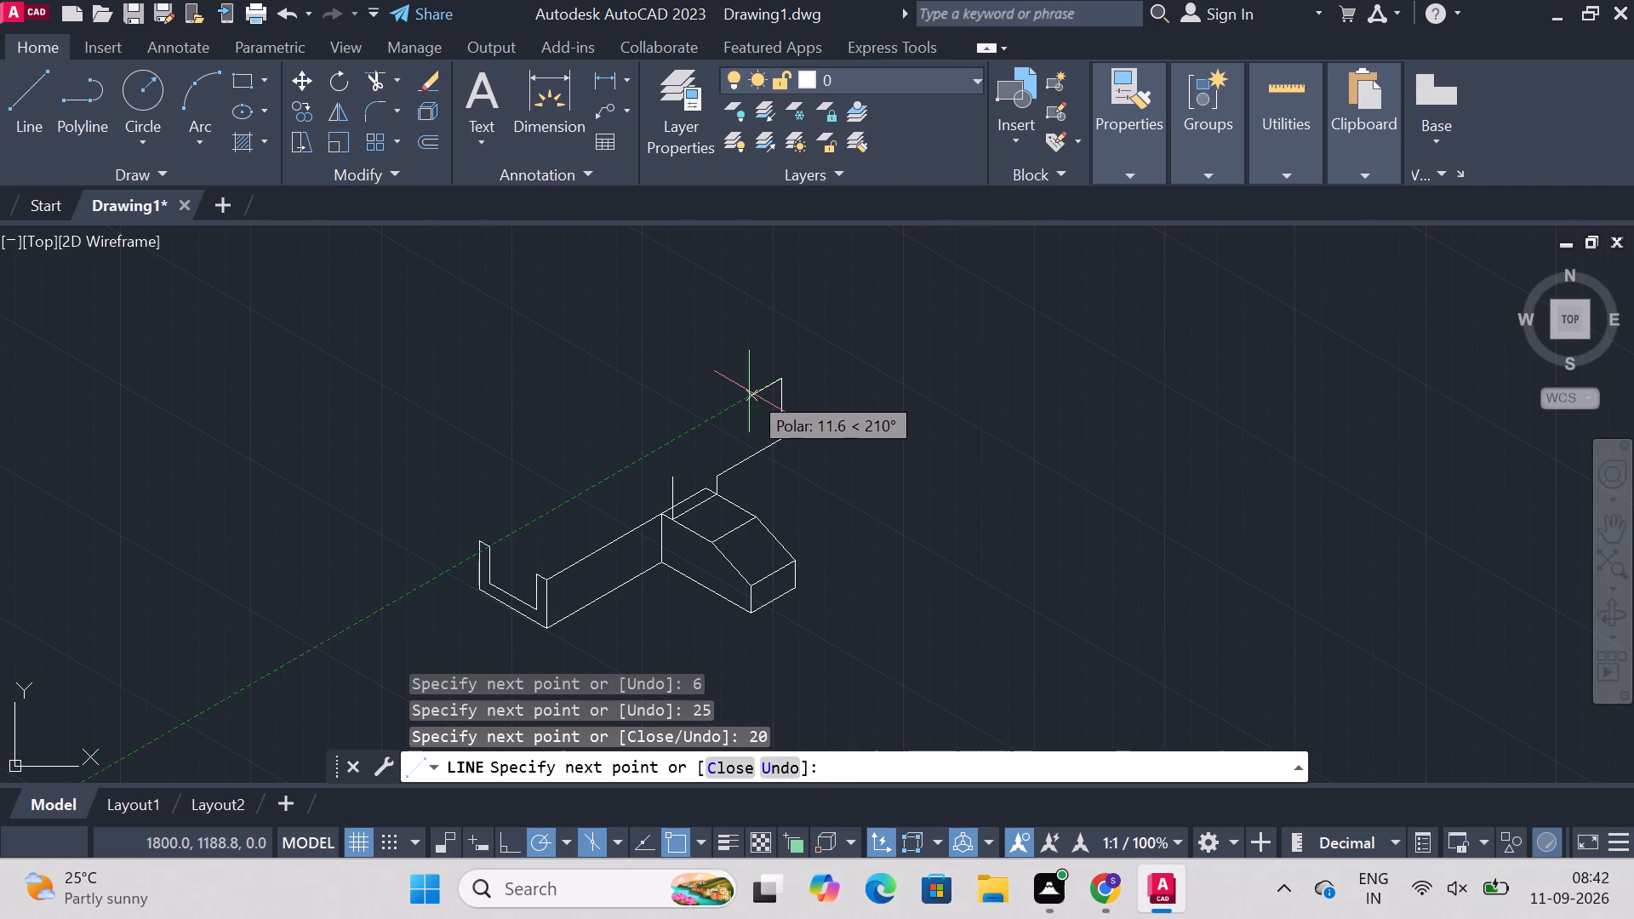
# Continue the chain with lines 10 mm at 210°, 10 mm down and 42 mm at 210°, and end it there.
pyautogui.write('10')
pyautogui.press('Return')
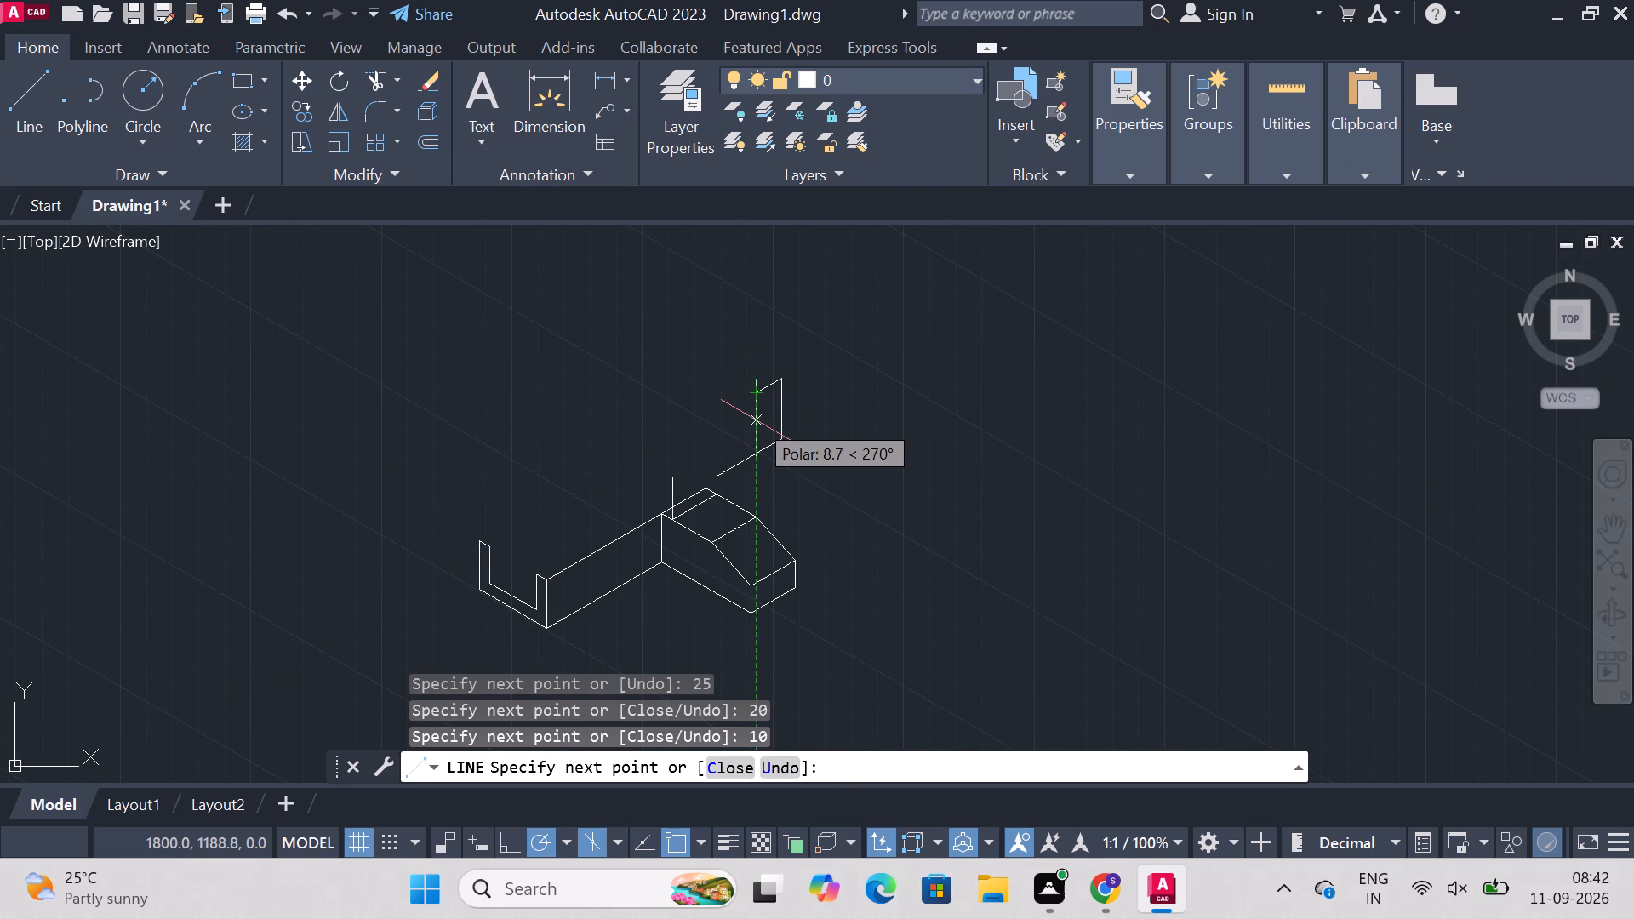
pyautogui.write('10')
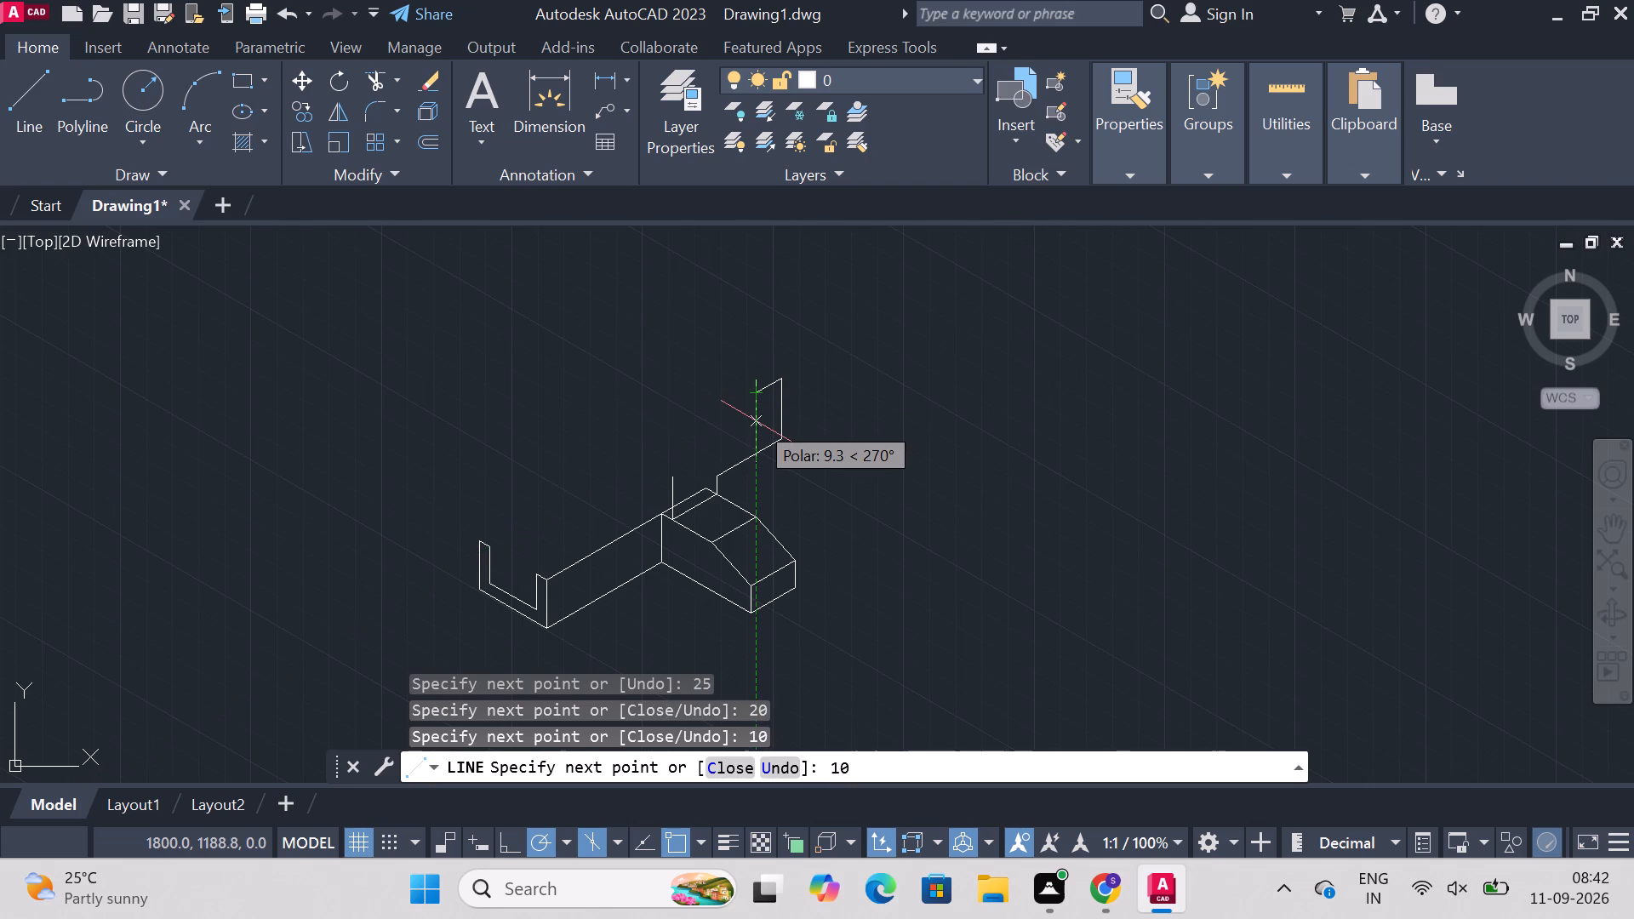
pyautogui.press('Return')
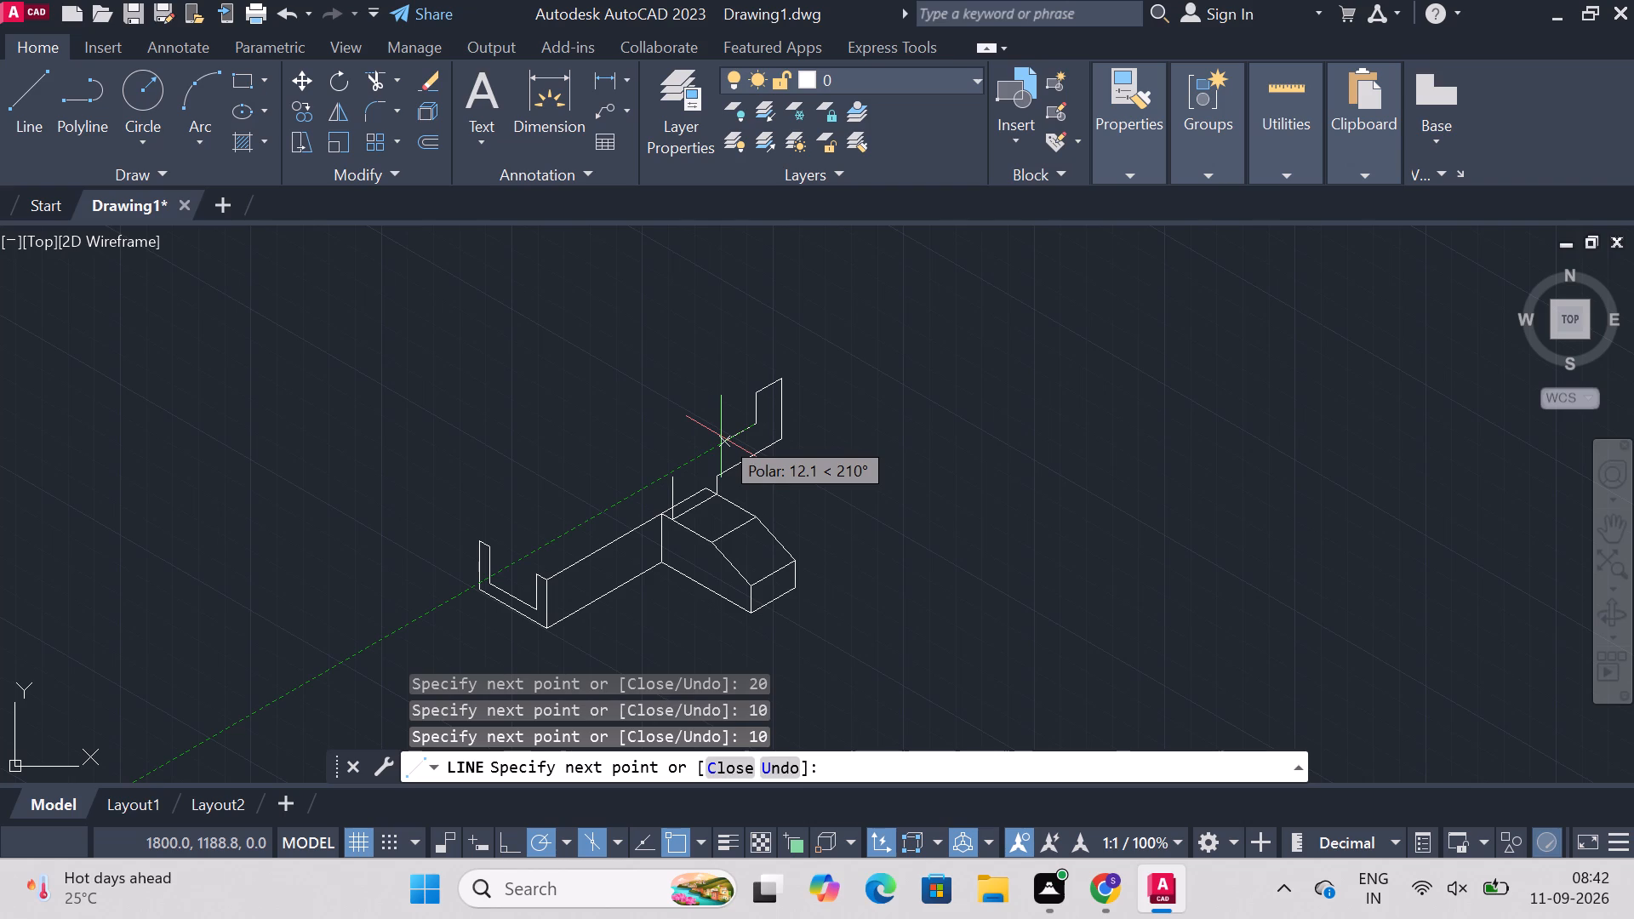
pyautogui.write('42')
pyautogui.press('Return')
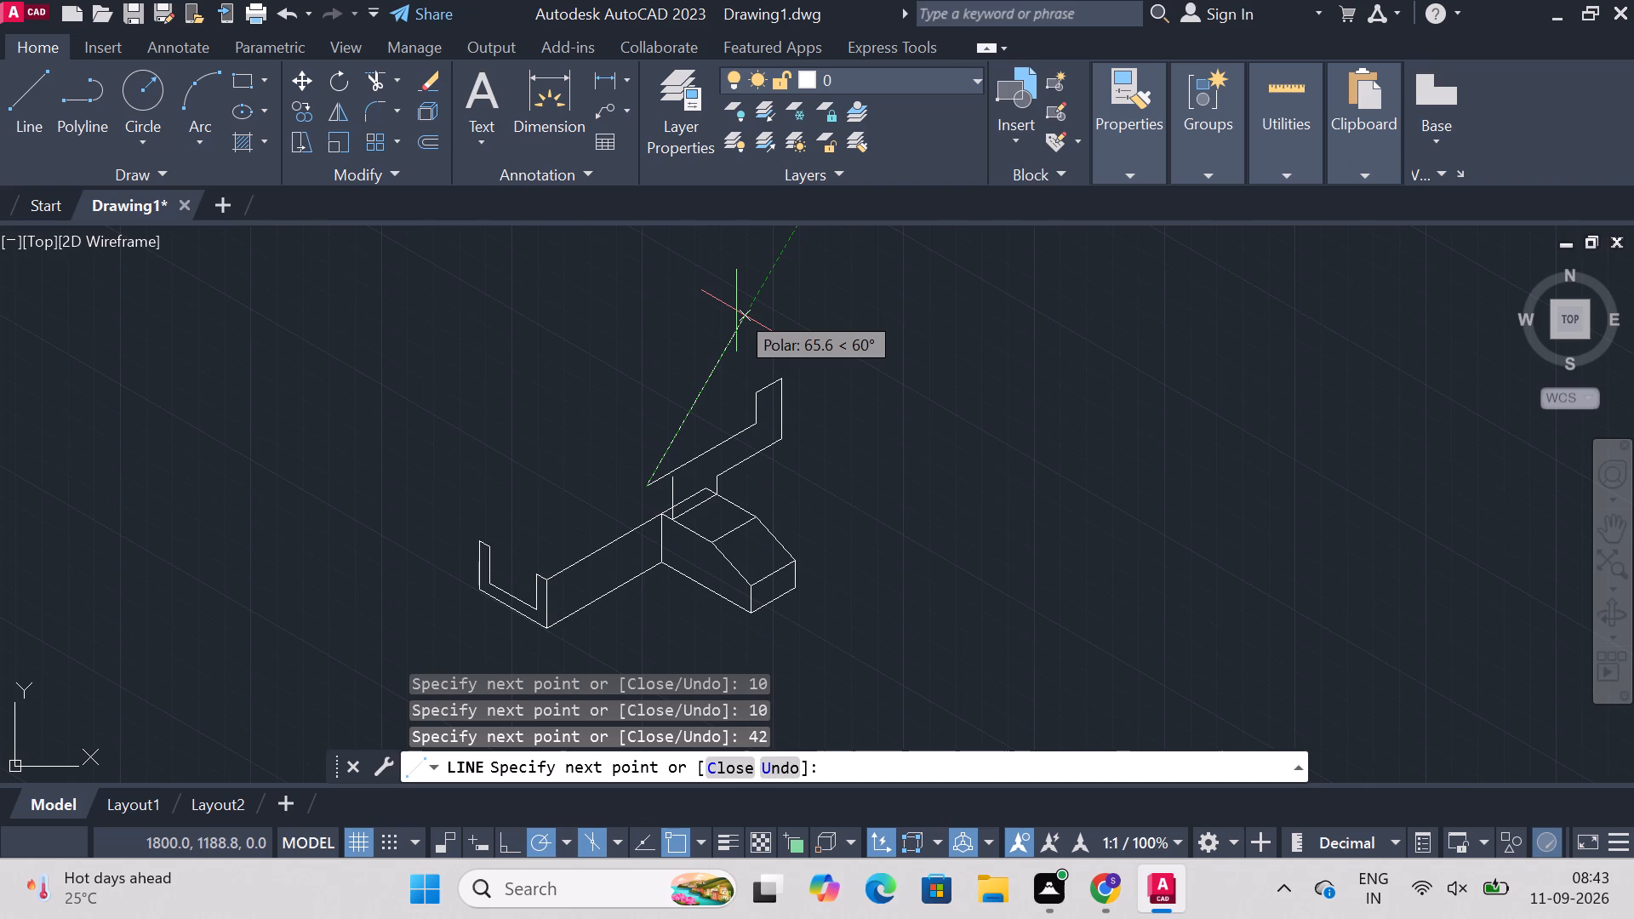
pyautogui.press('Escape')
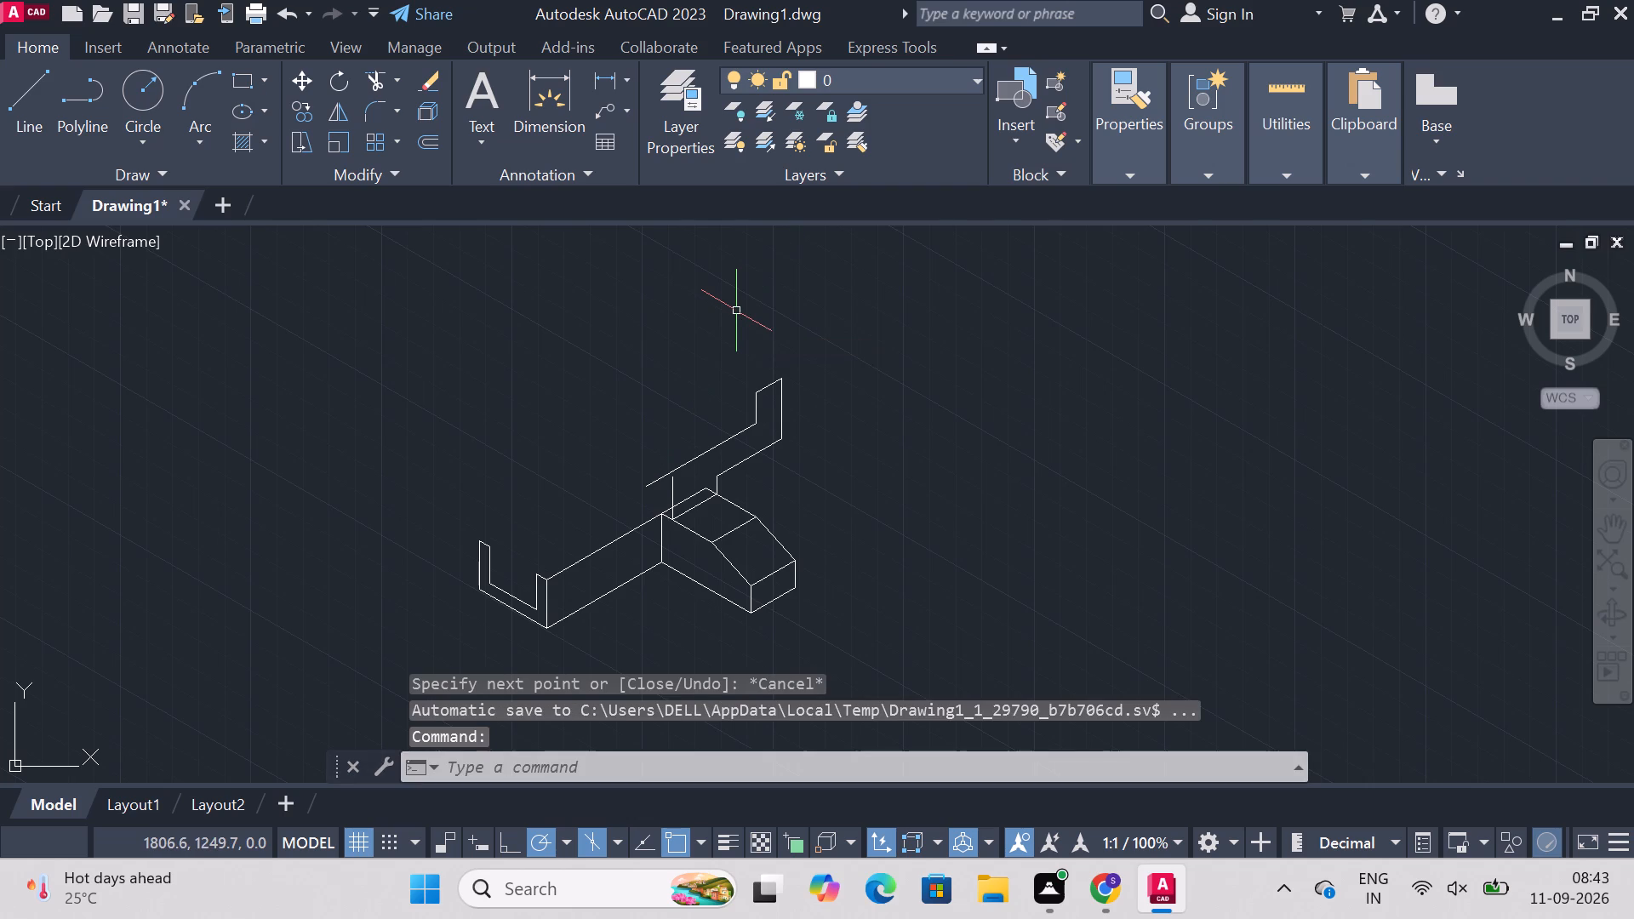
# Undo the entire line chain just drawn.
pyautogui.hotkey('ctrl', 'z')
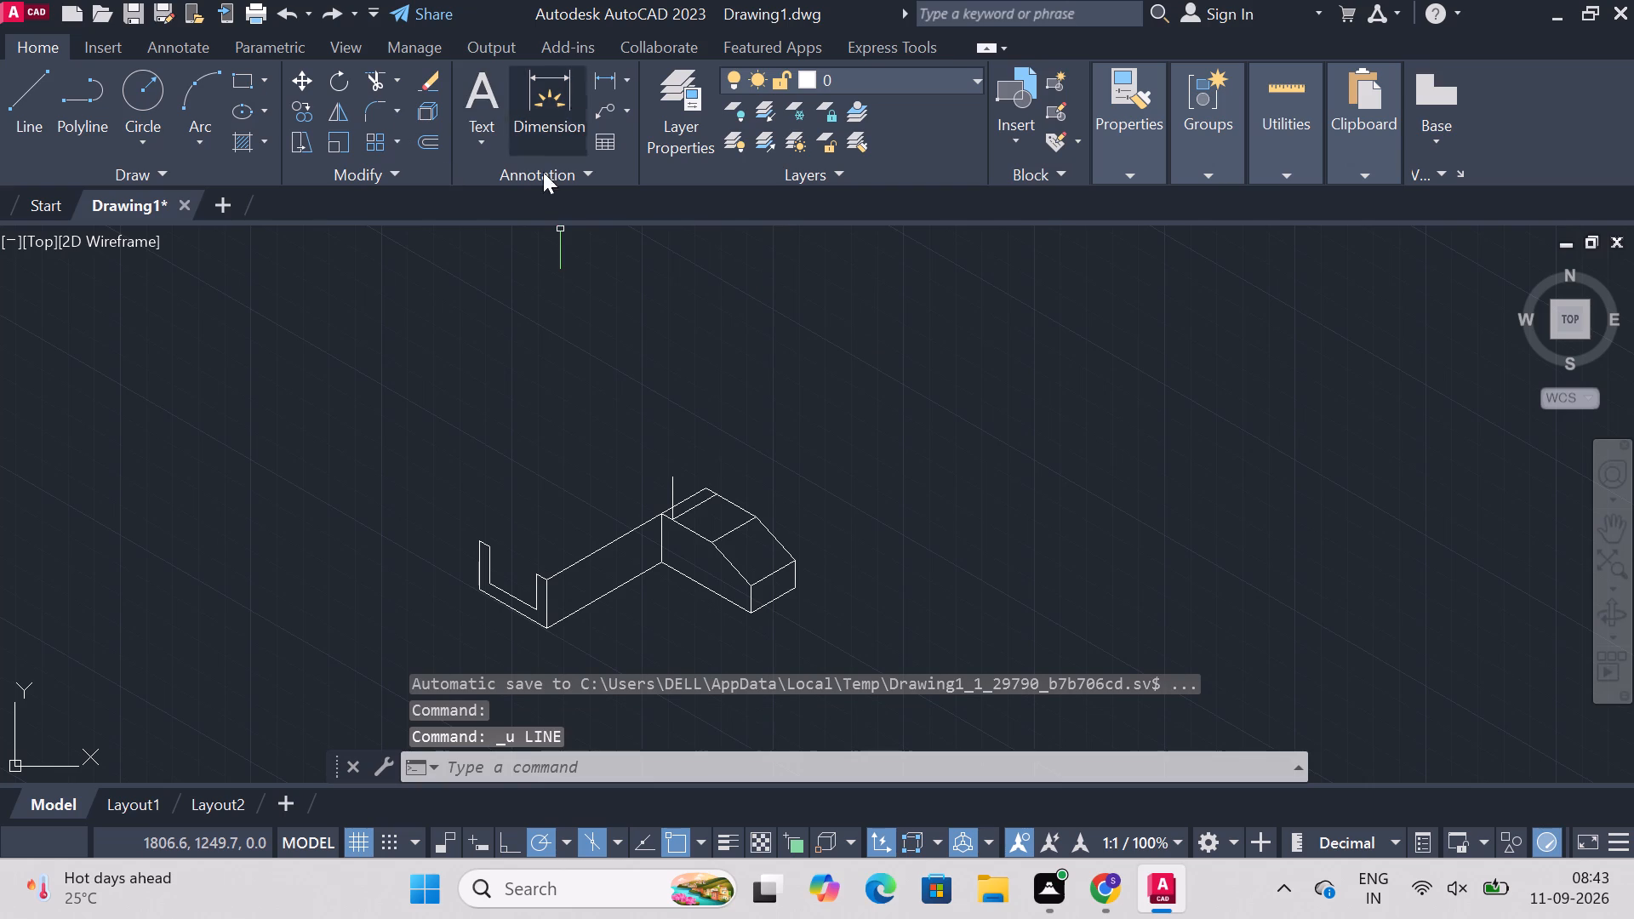
# Delete the short vertical line standing at the lower end of the top face's 17 mm line.
pyautogui.click(672, 495)
pyautogui.press('Delete')
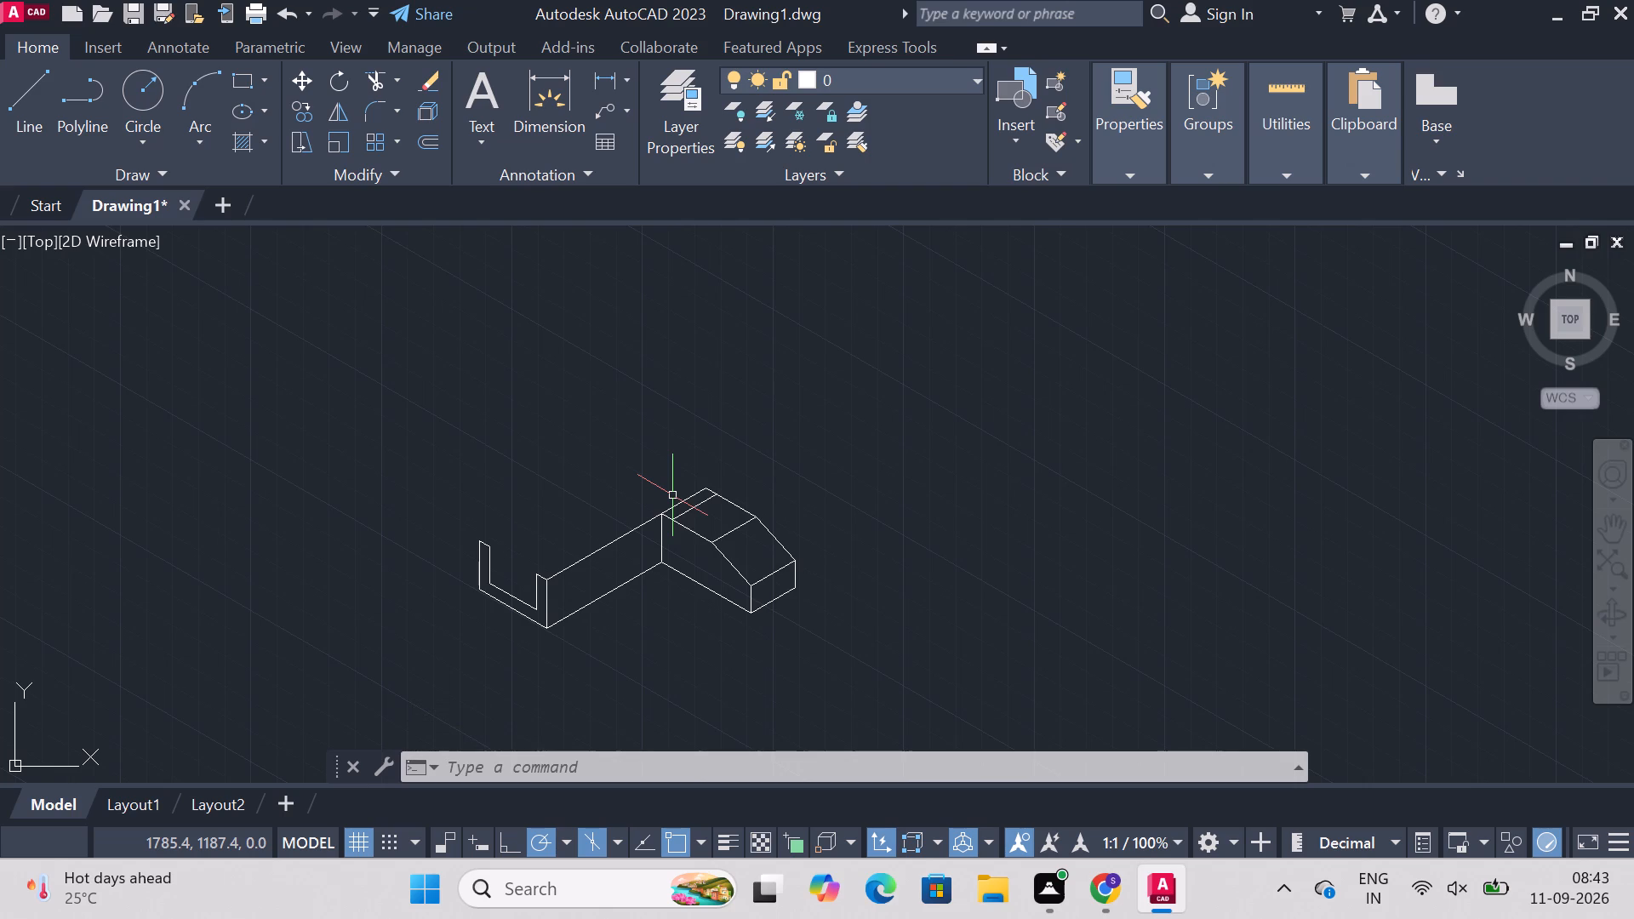
# Start a line chain at the lower end of the top face's 17 mm line with a segment 16 mm vertically up.
pyautogui.click(9, 97)
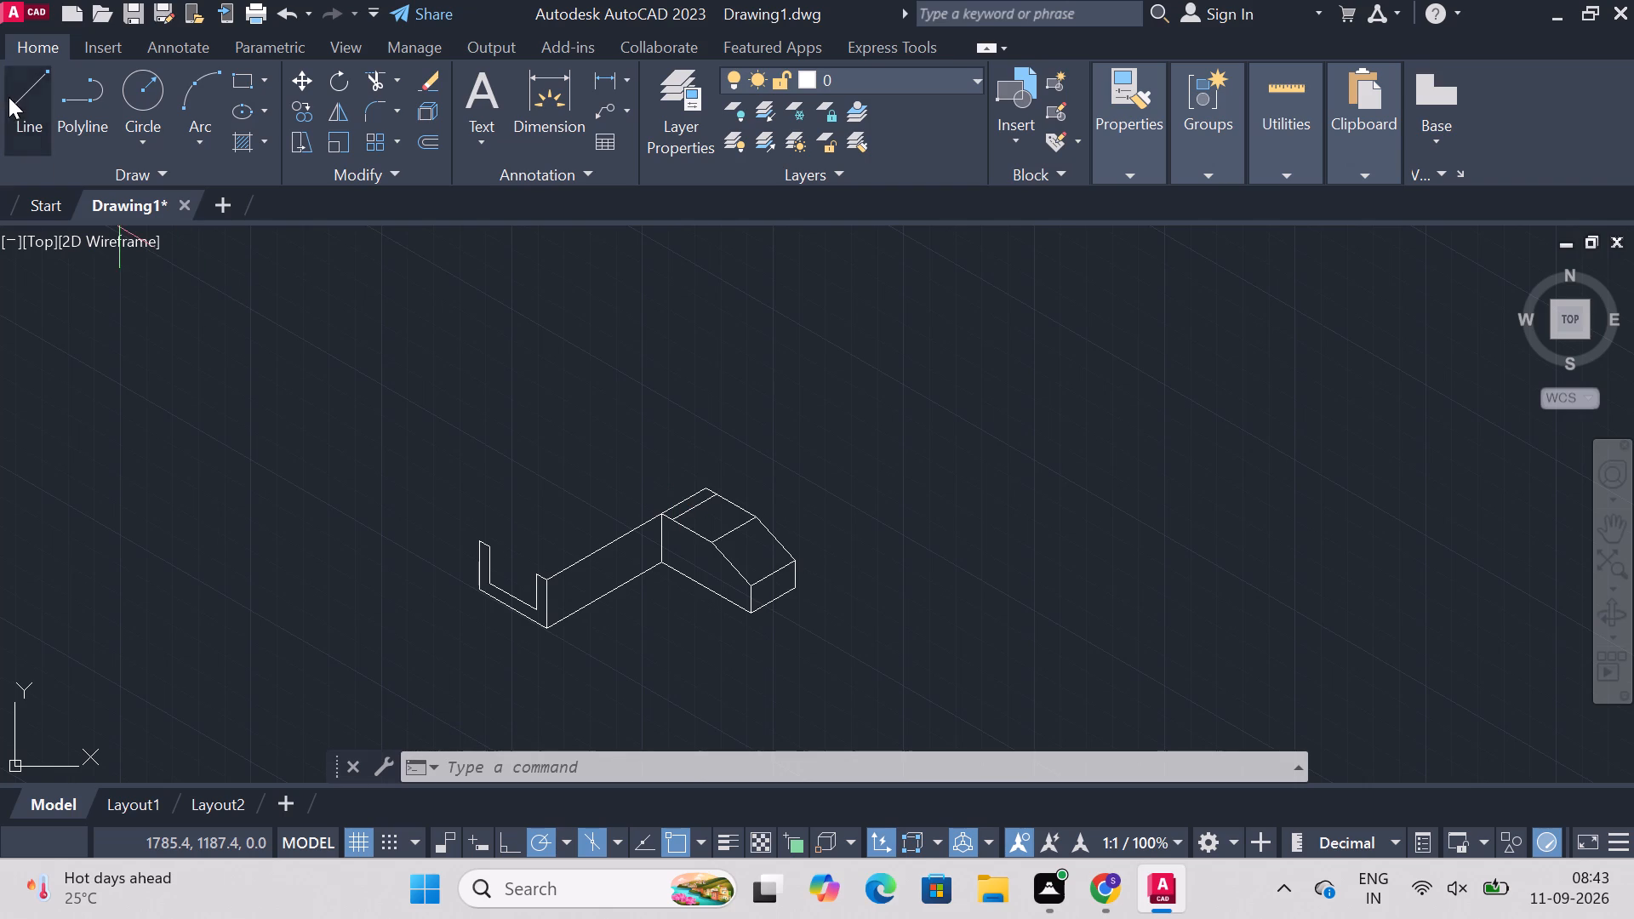
pyautogui.click(667, 520)
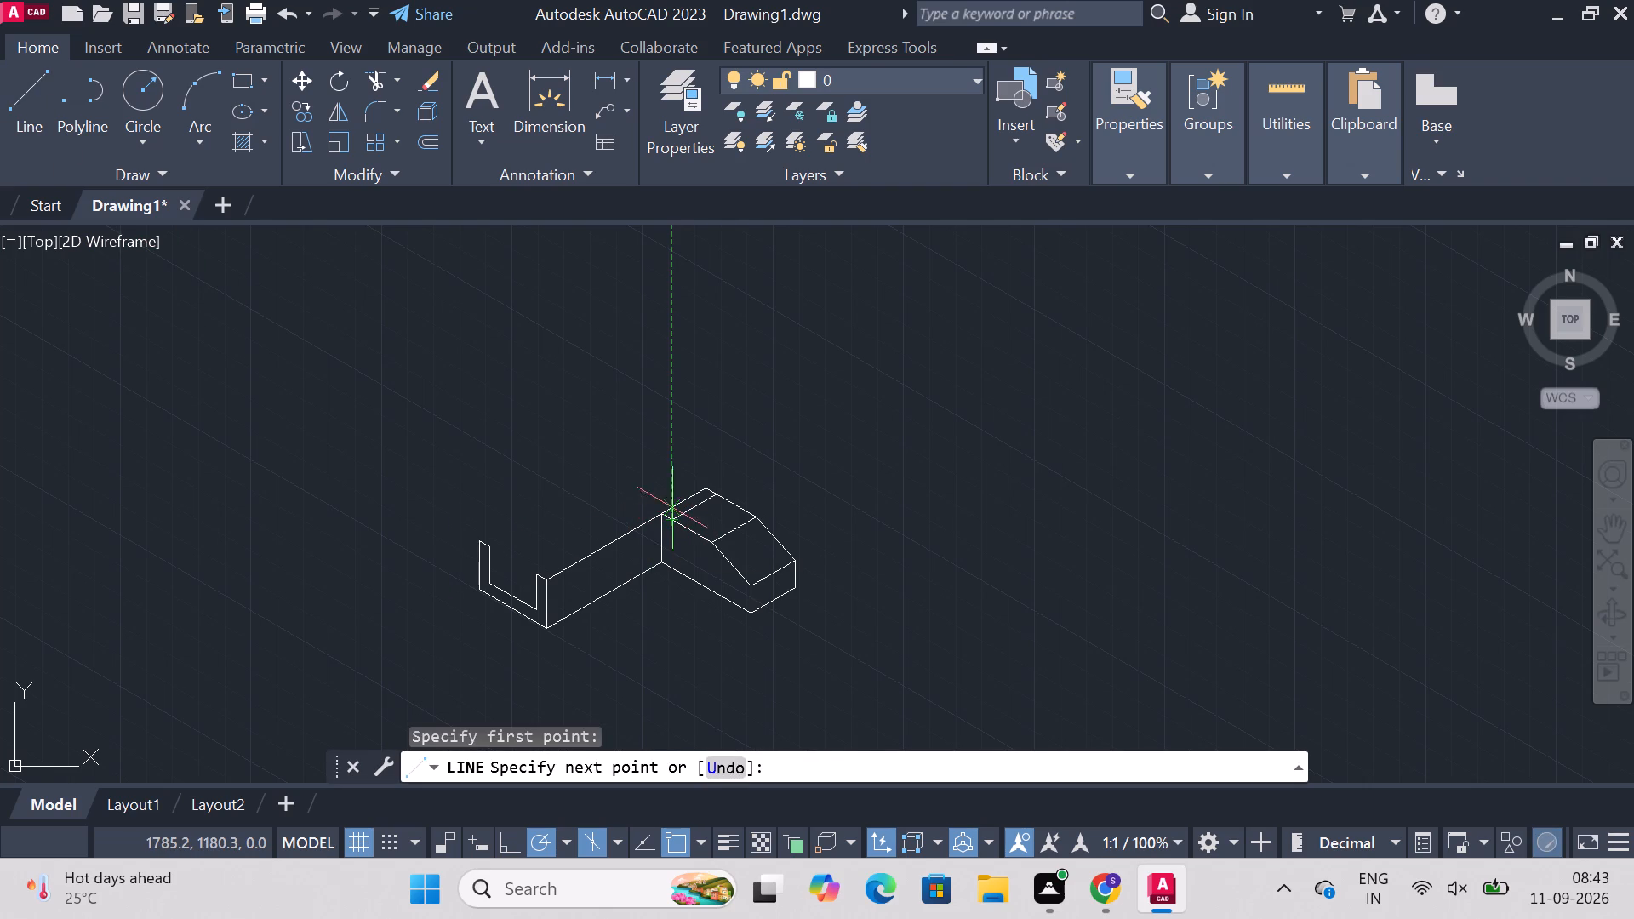
pyautogui.press('1')
pyautogui.press('6')
pyautogui.press('Return')
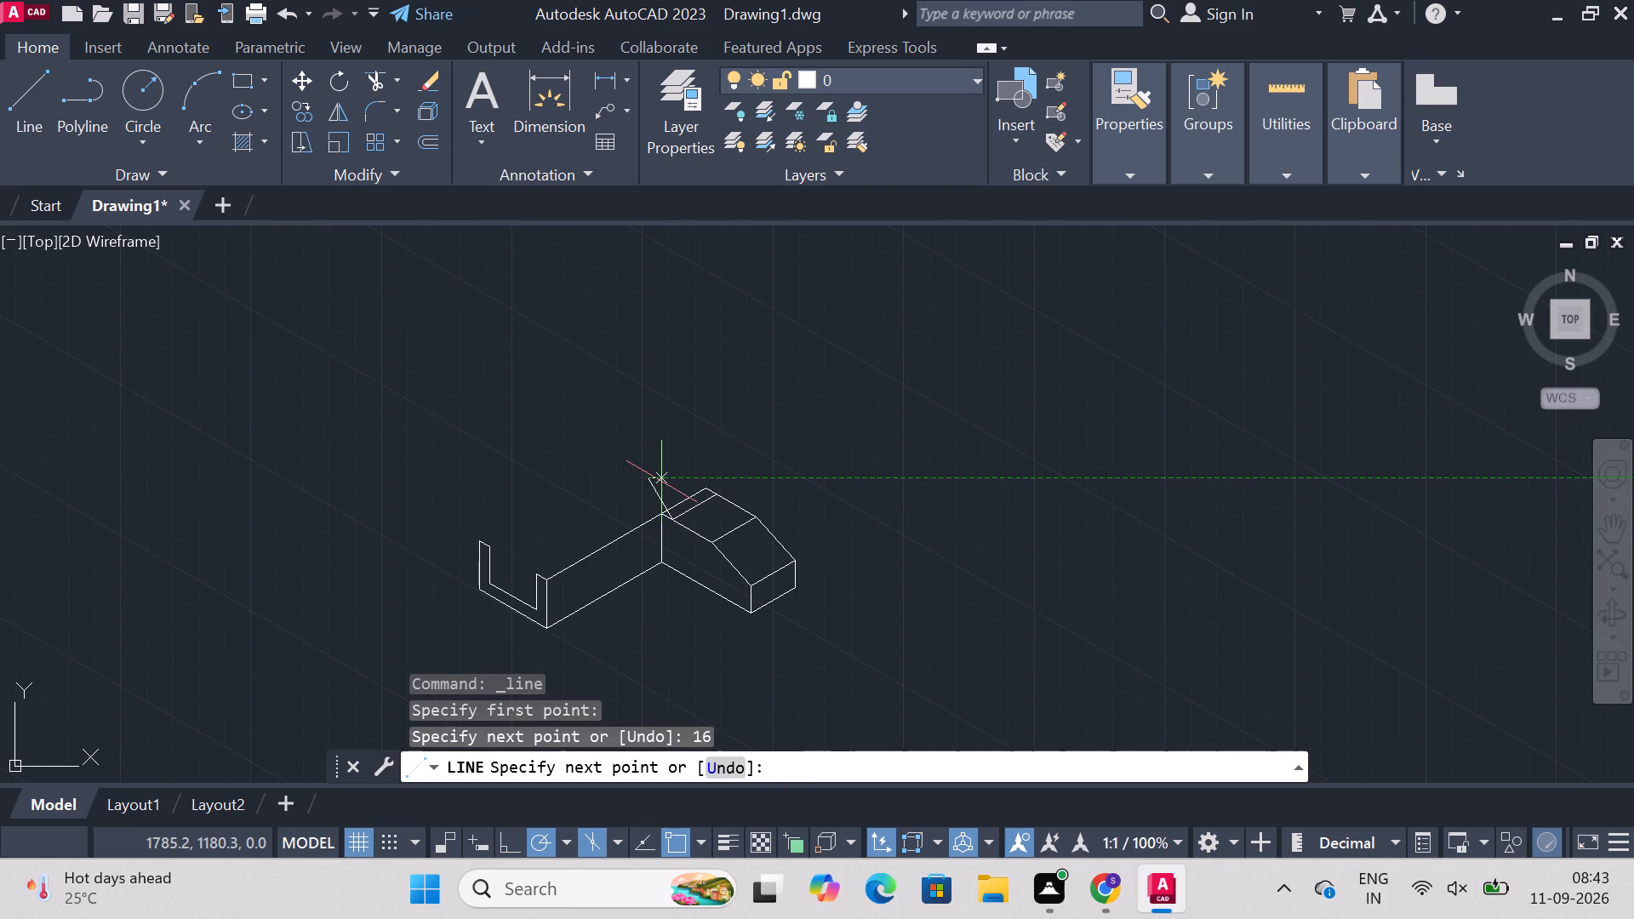
pyautogui.hotkey('ctrl', 'z')
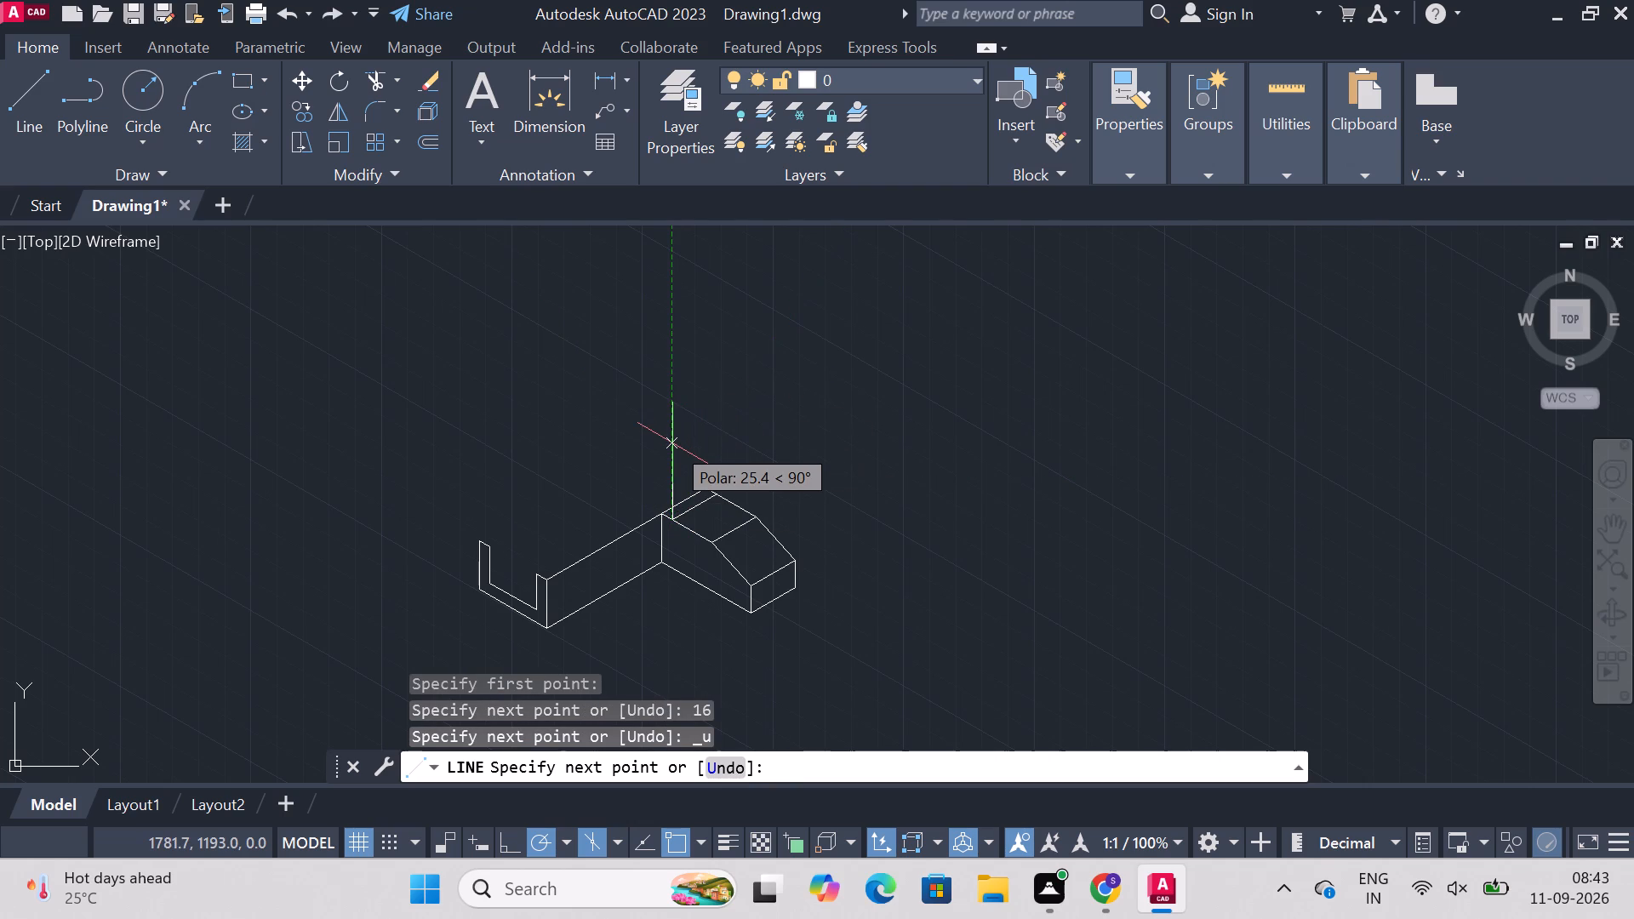
pyautogui.write('16')
pyautogui.press('Return')
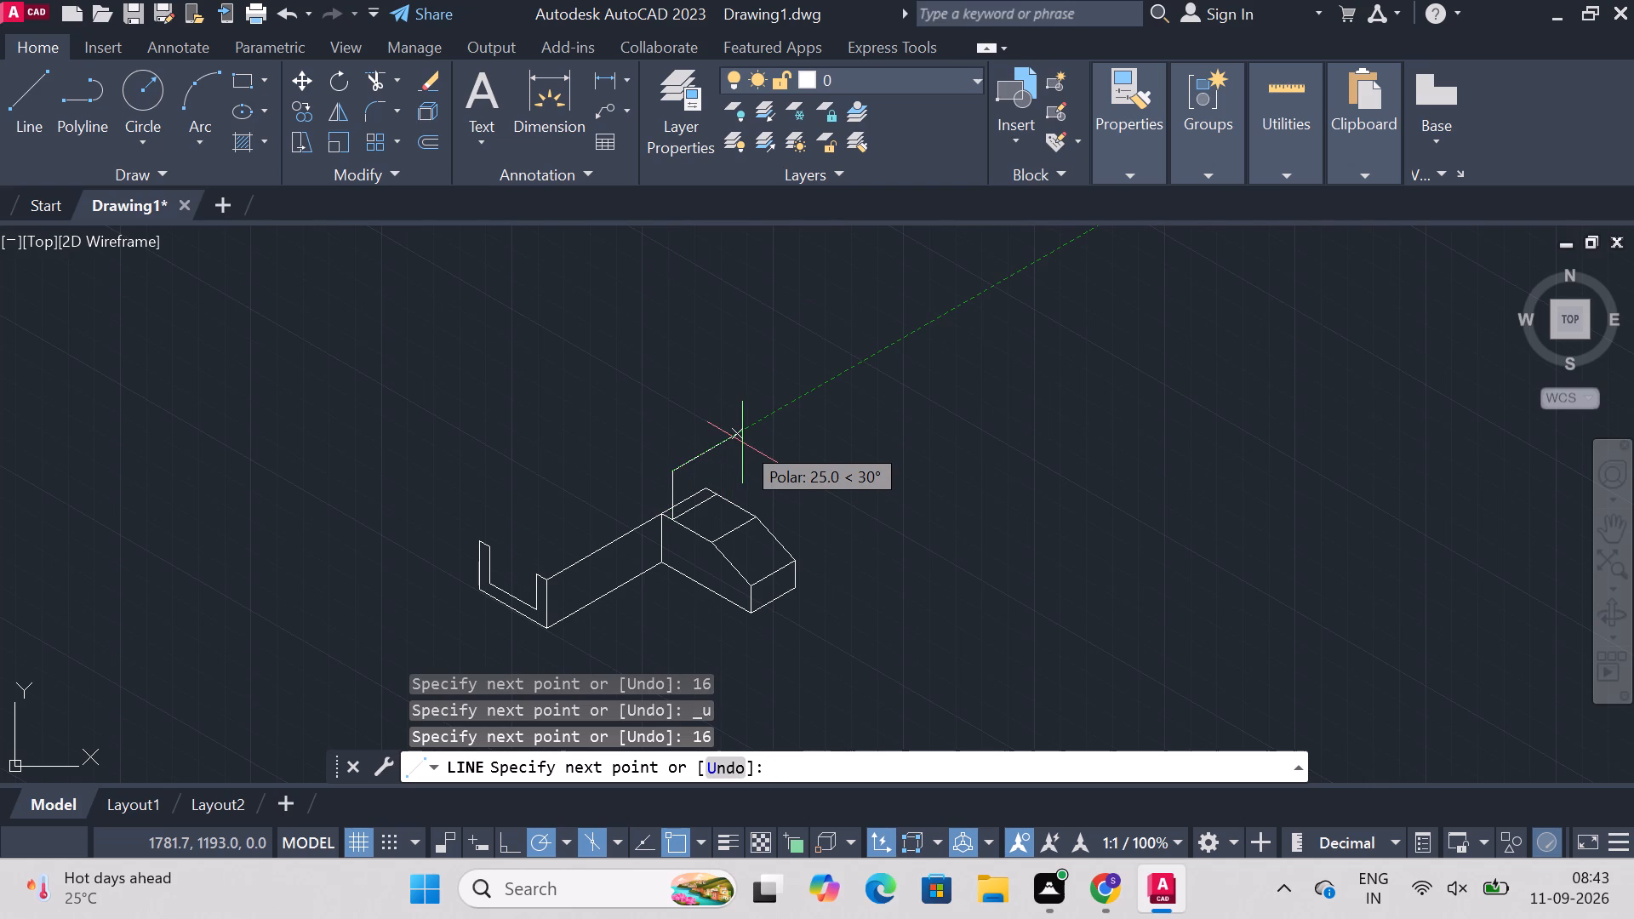
# Continue the chain with lines 42 mm at 30°, 10 mm up, 10 mm at 30° and 20 mm down.
pyautogui.write('42')
pyautogui.press('Return')
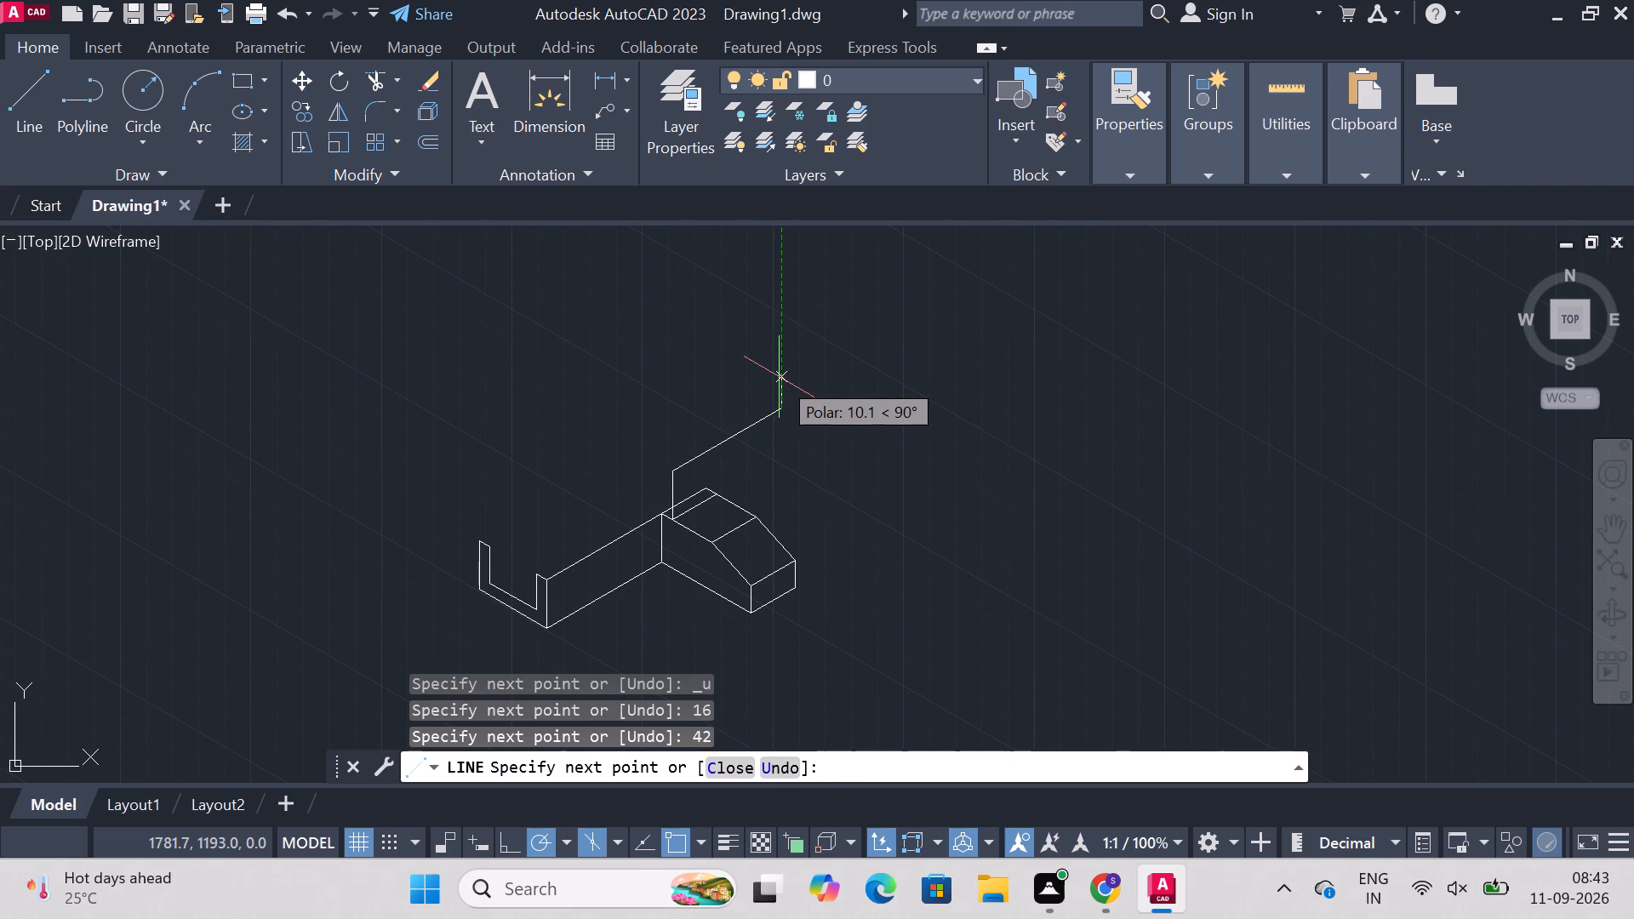
pyautogui.write('10')
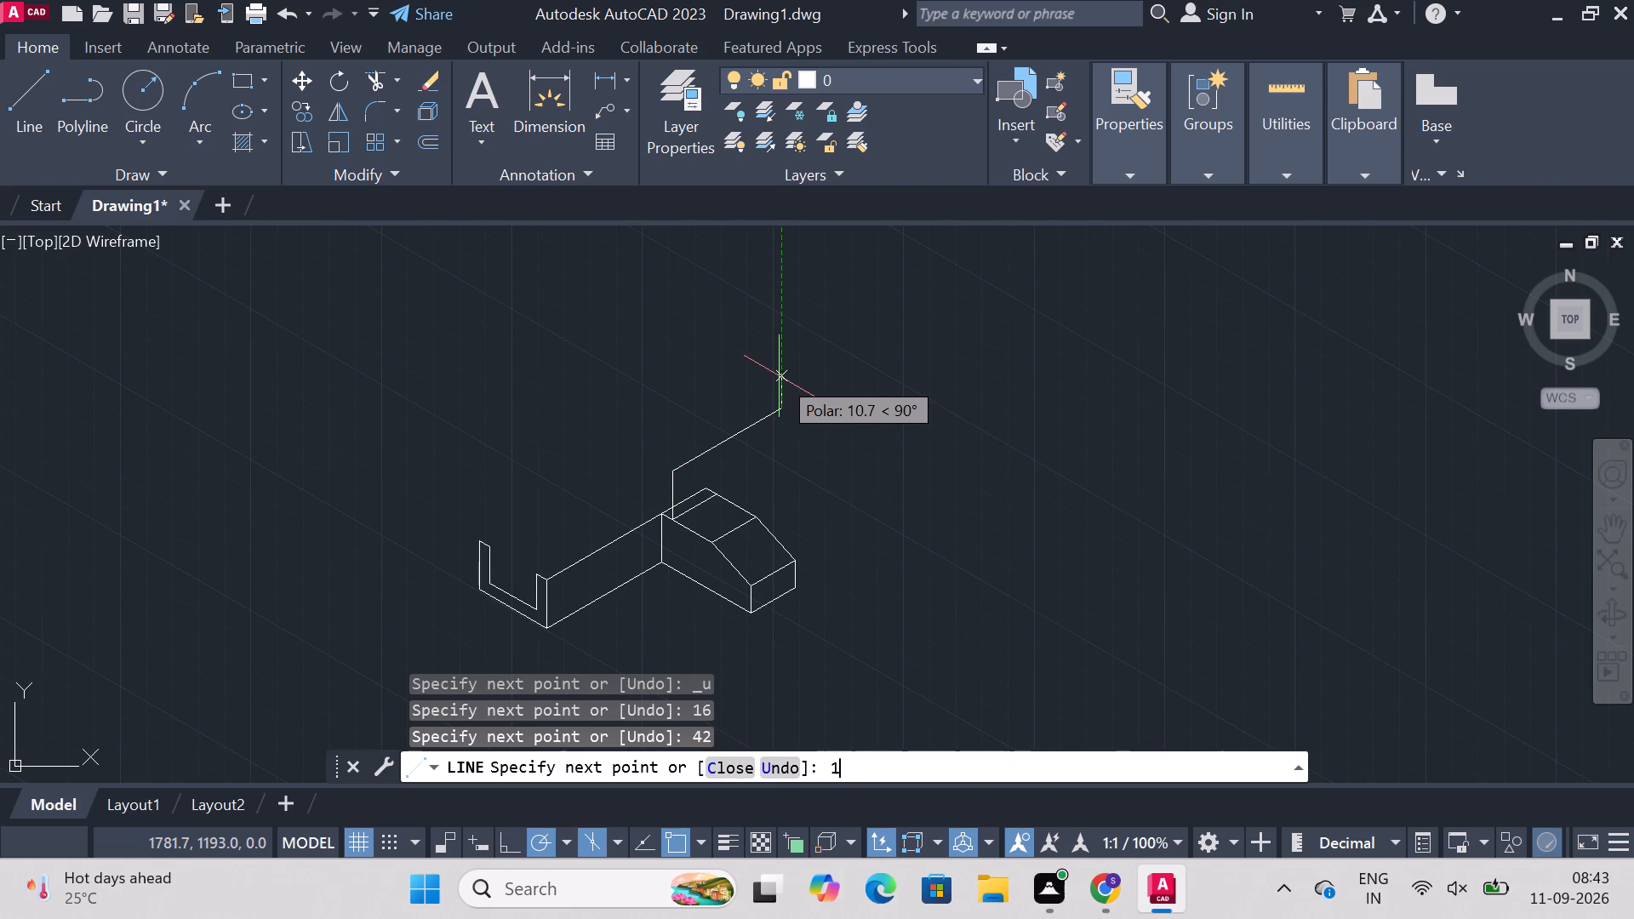
pyautogui.press('Return')
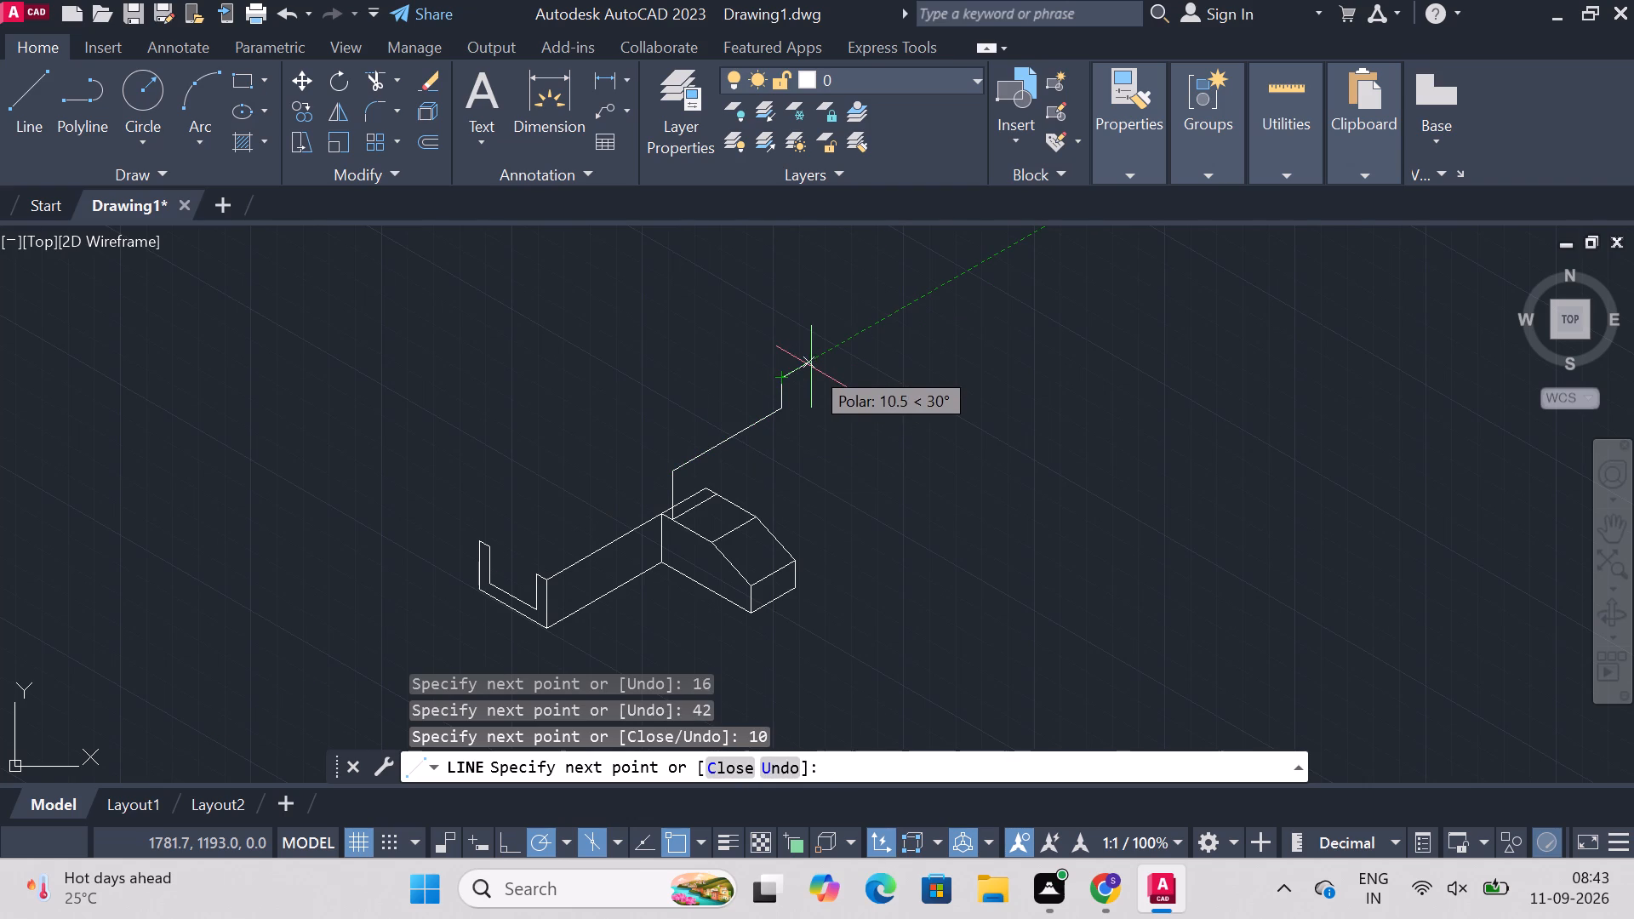
pyautogui.press('1')
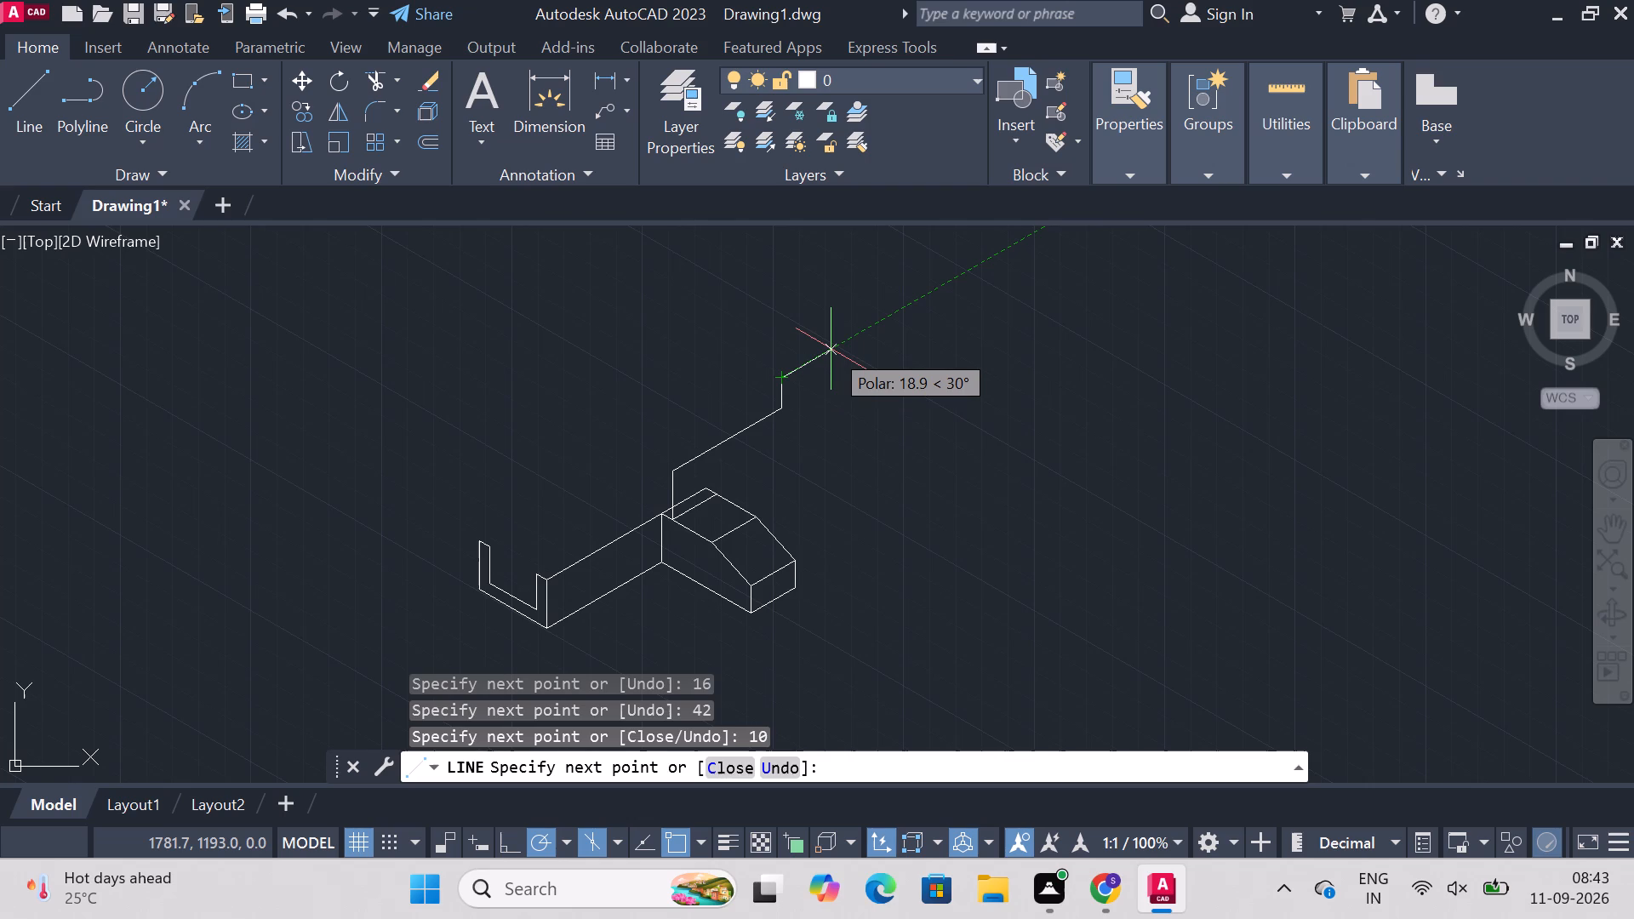
pyautogui.press('0')
pyautogui.press('Return')
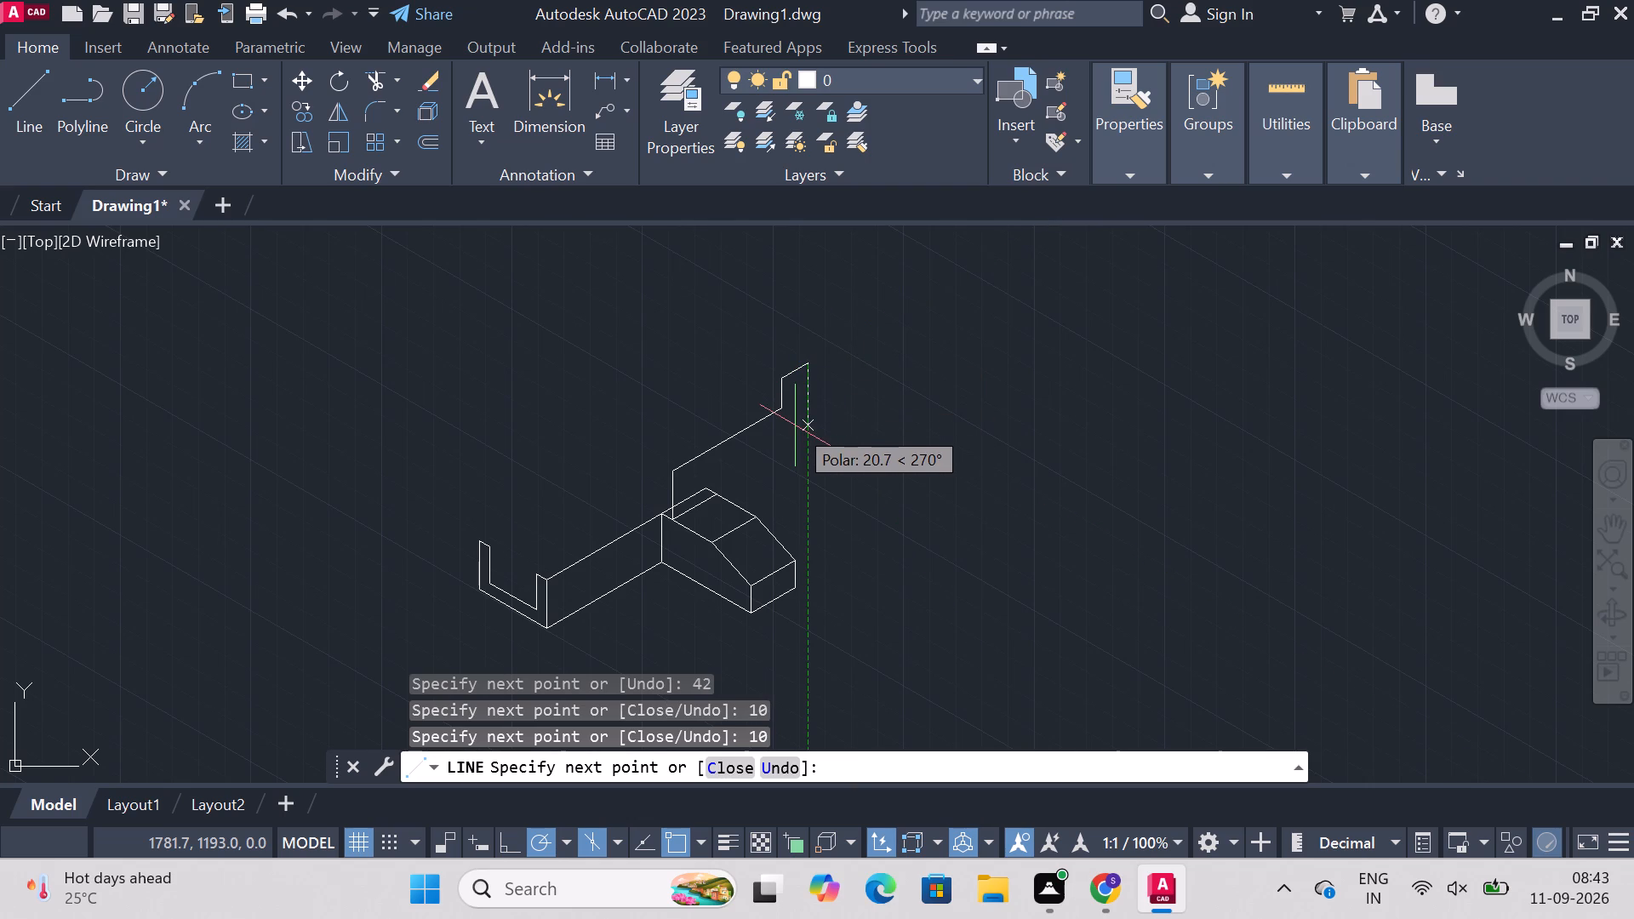
pyautogui.press('2')
pyautogui.press('0')
pyautogui.press('Return')
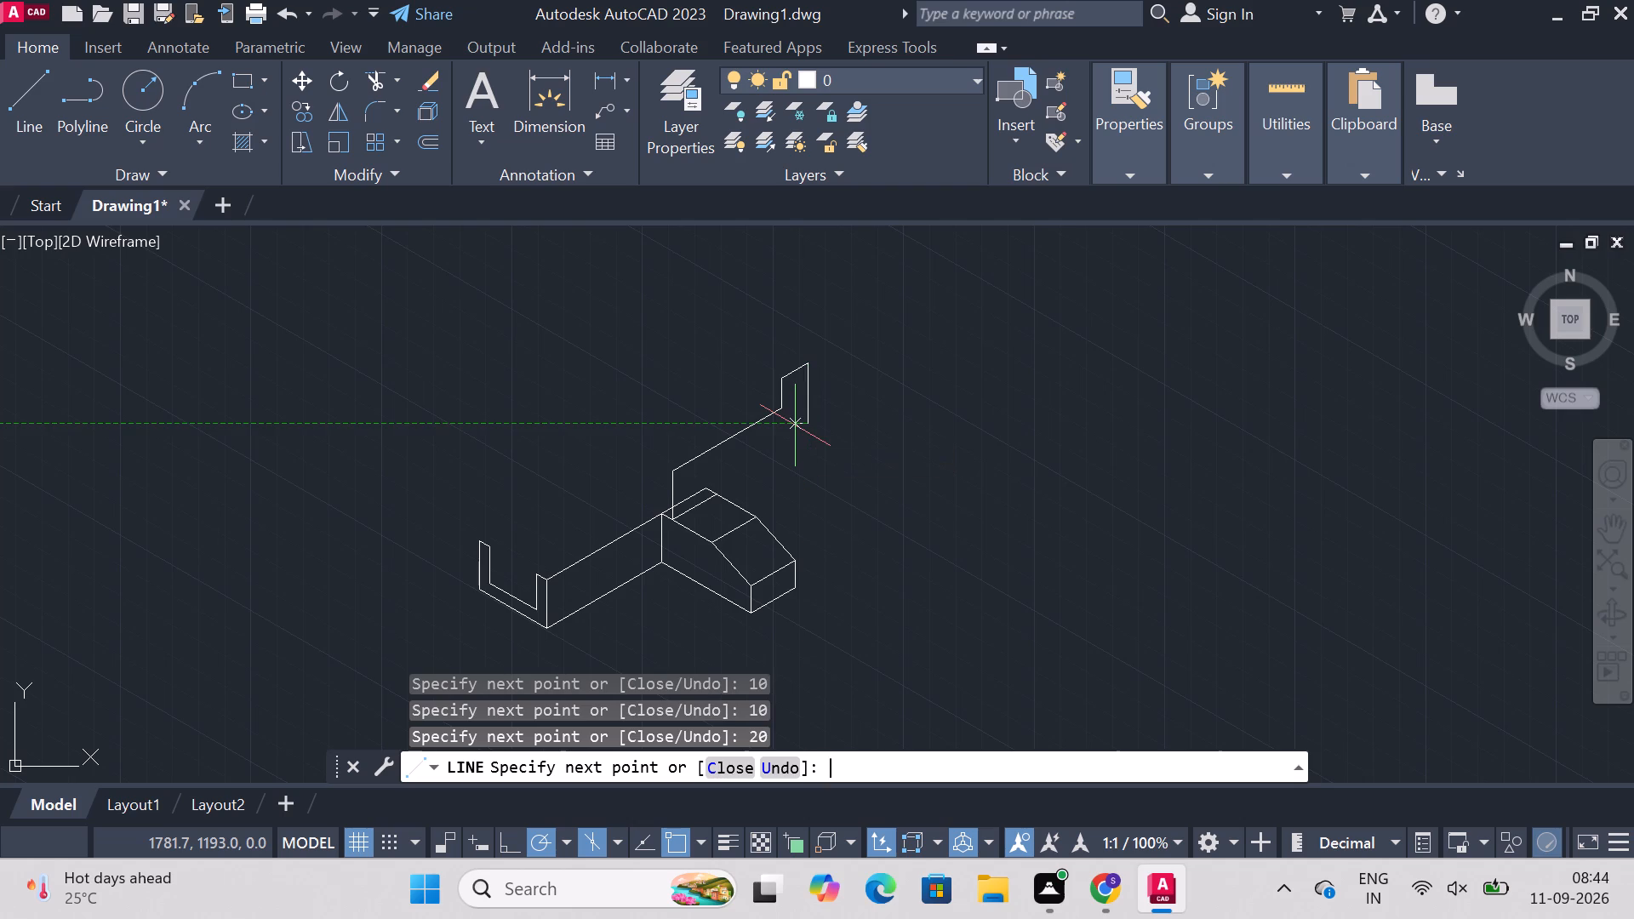
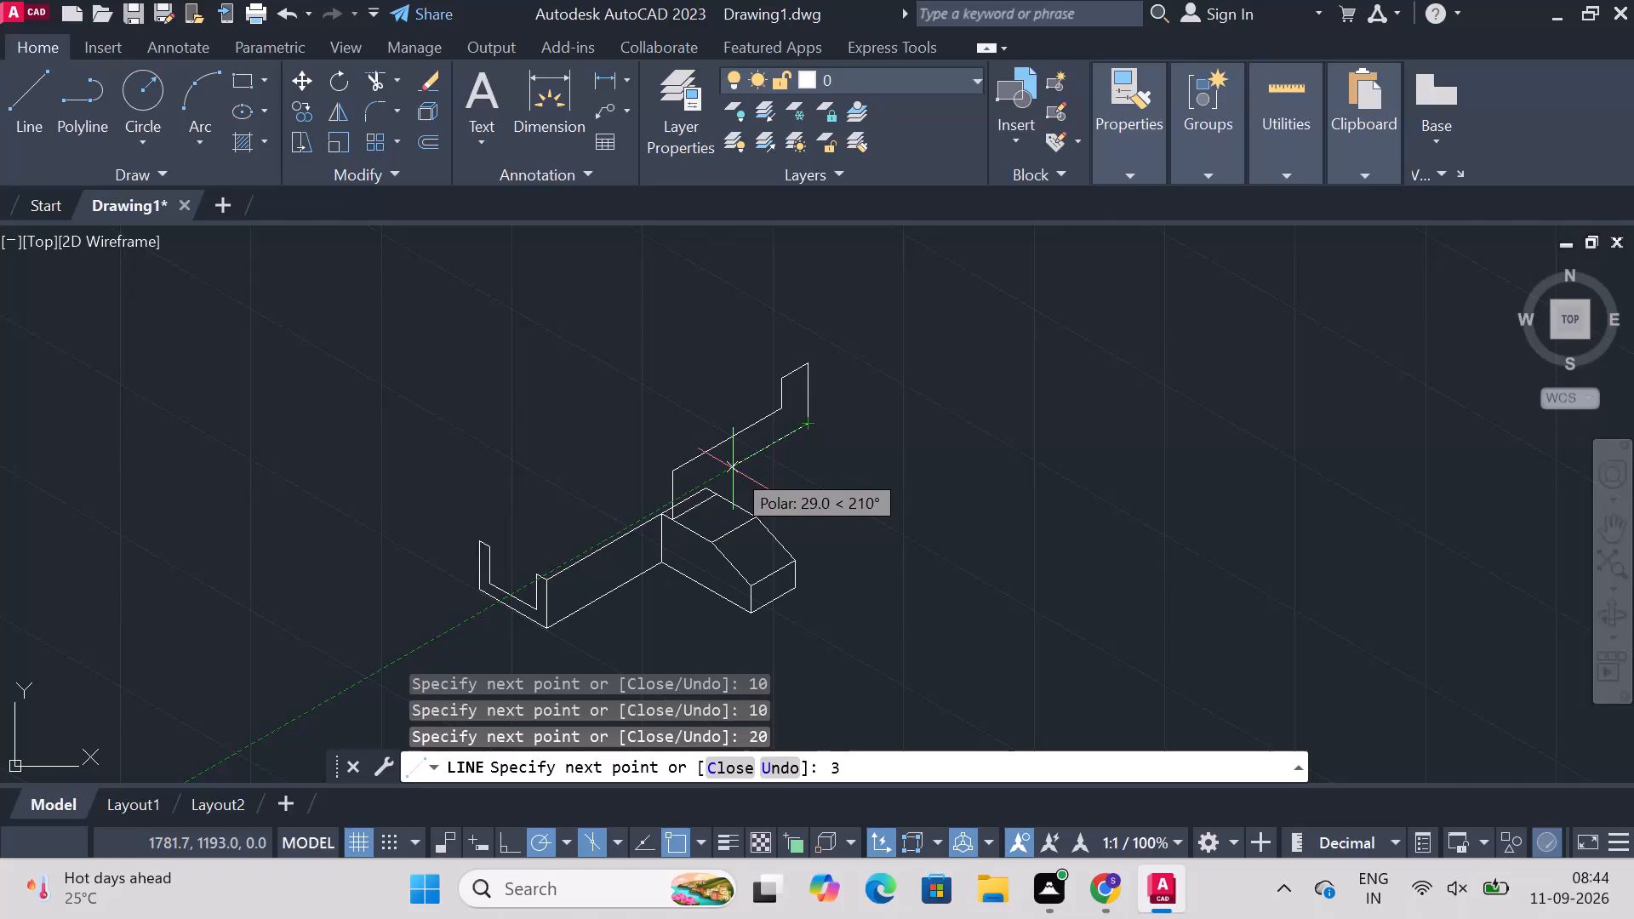
# Continue the chain with a 35 mm line at 210°, then end it at the rear corner of the sloped block's top face.
pyautogui.press('5')
pyautogui.press('Return')
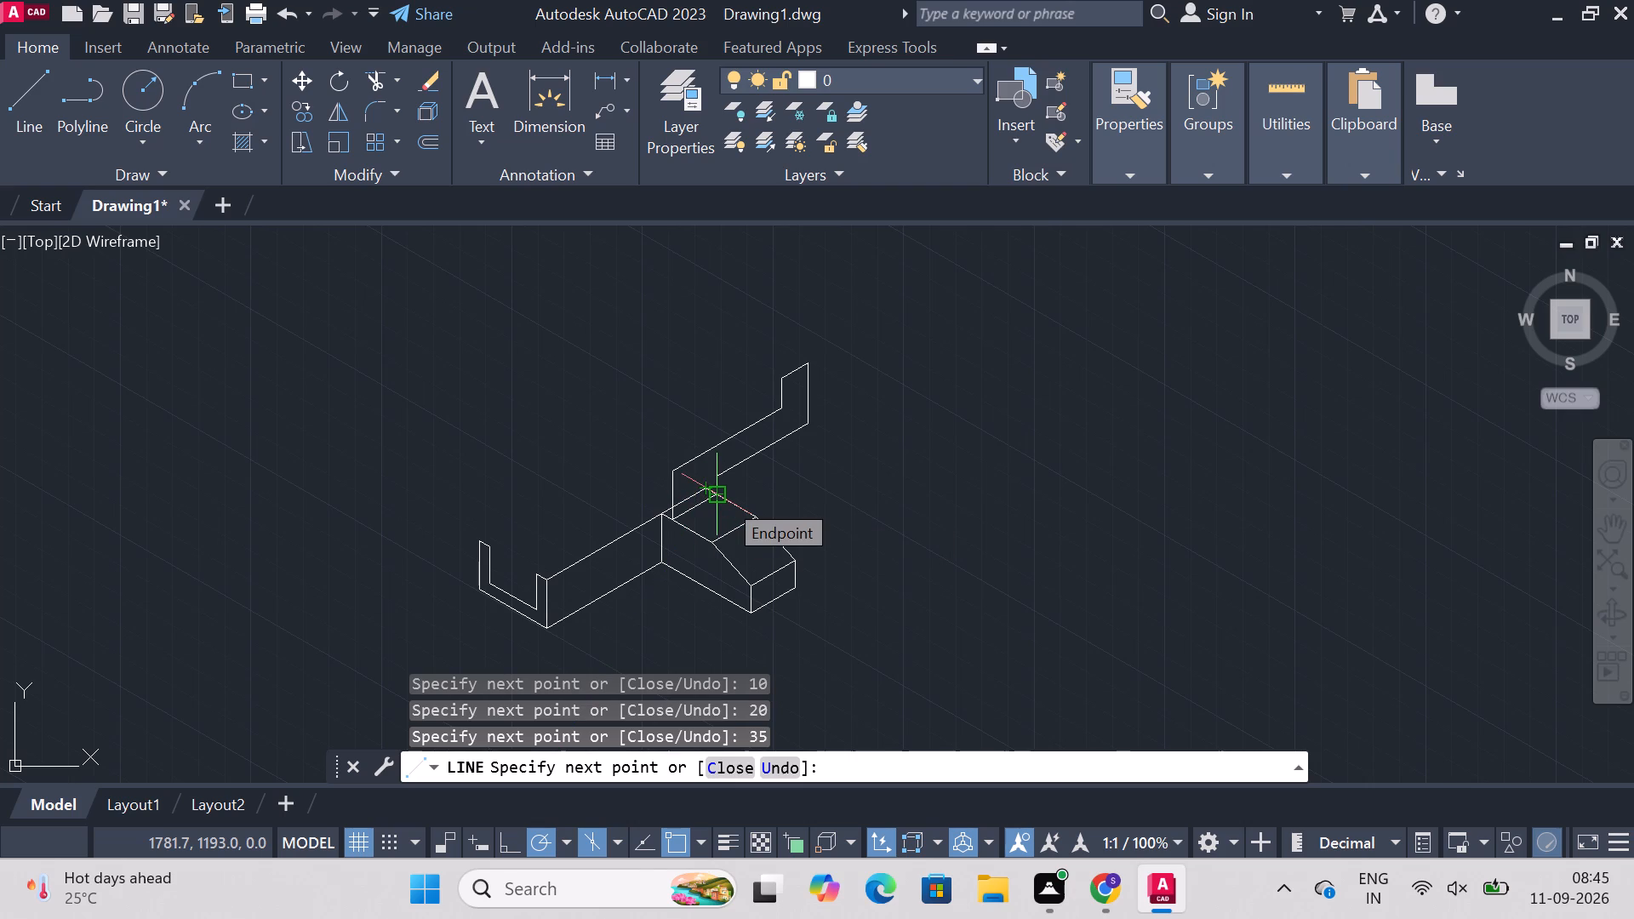
pyautogui.click(724, 499)
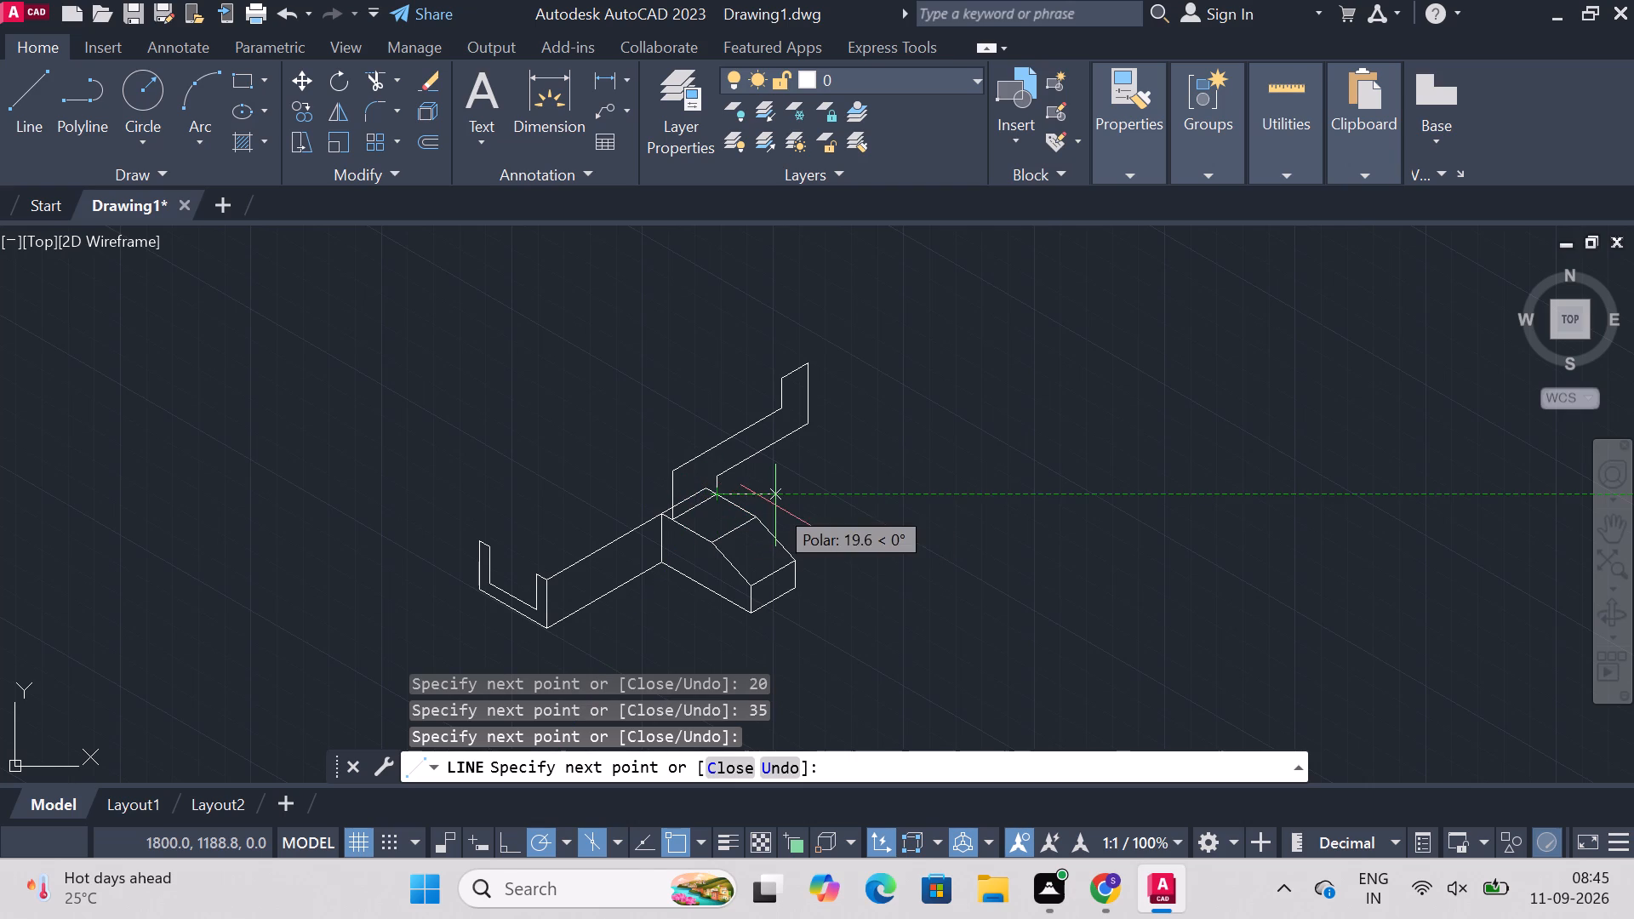
pyautogui.press('Escape')
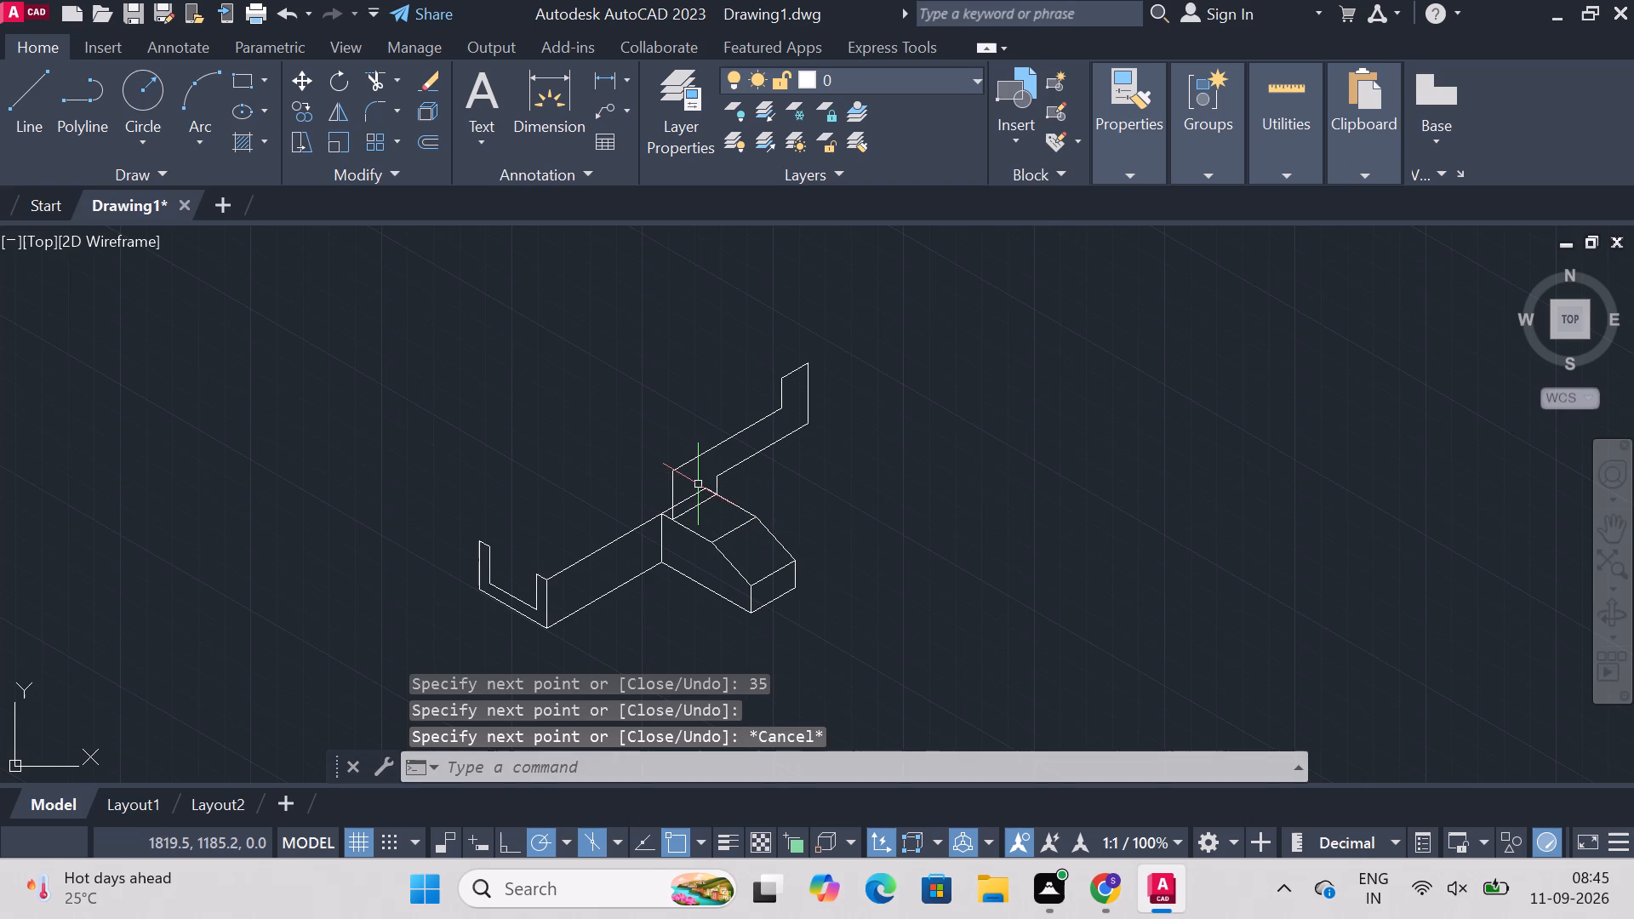
pyautogui.press('Escape')
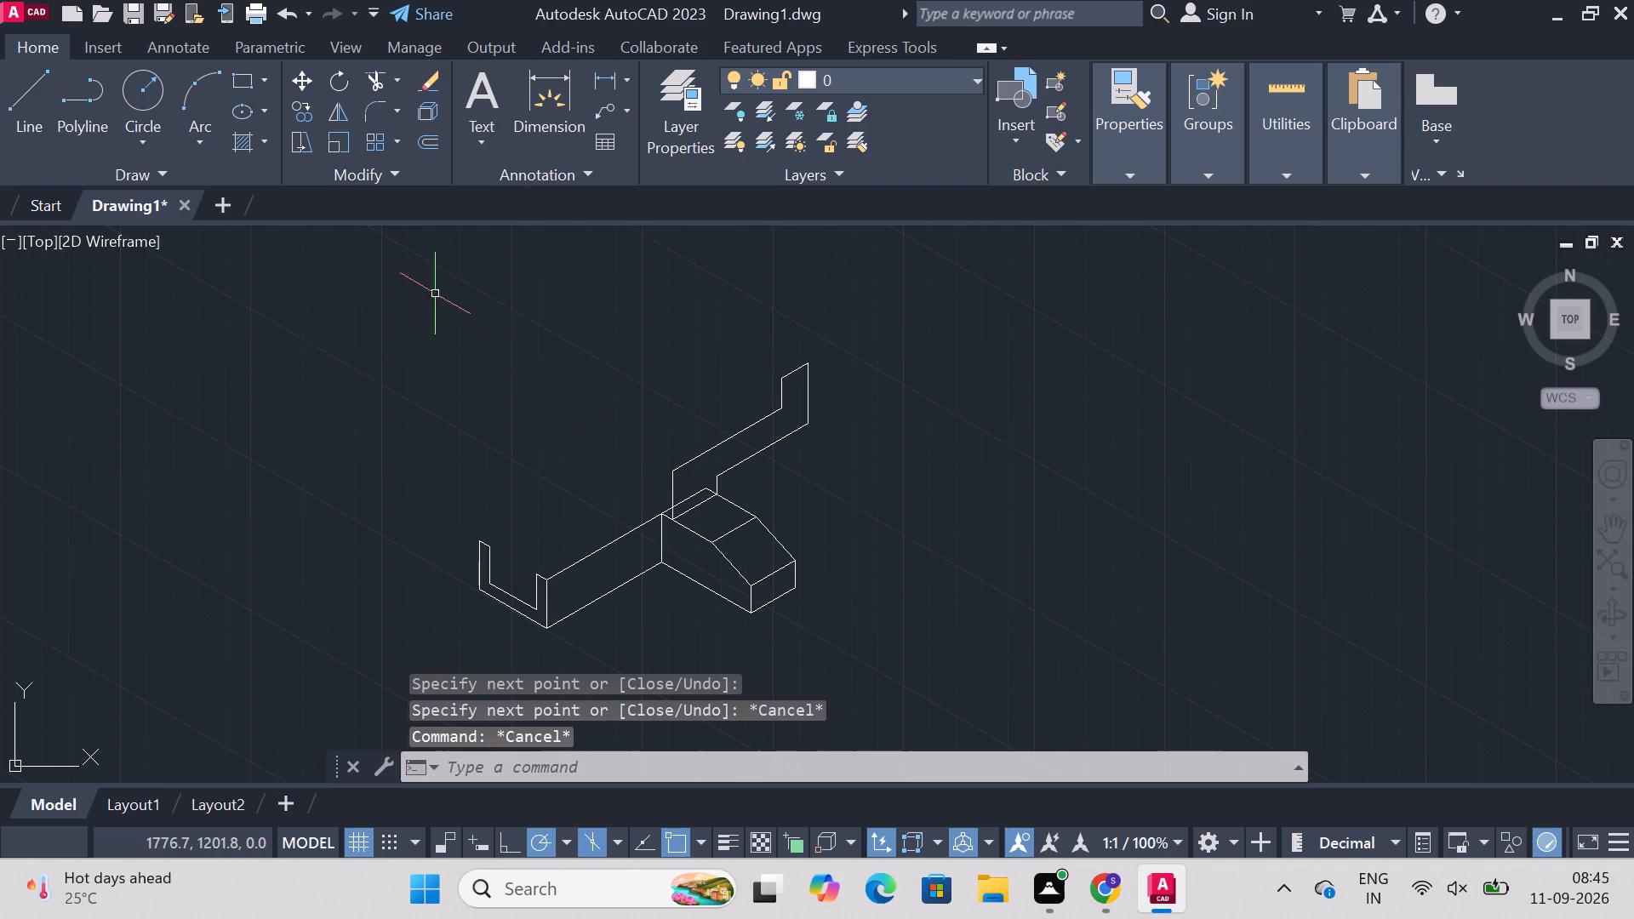
# Trim away the block's rear top edge lines that cross behind the foot of the raised stepped profile.
pyautogui.click(371, 85)
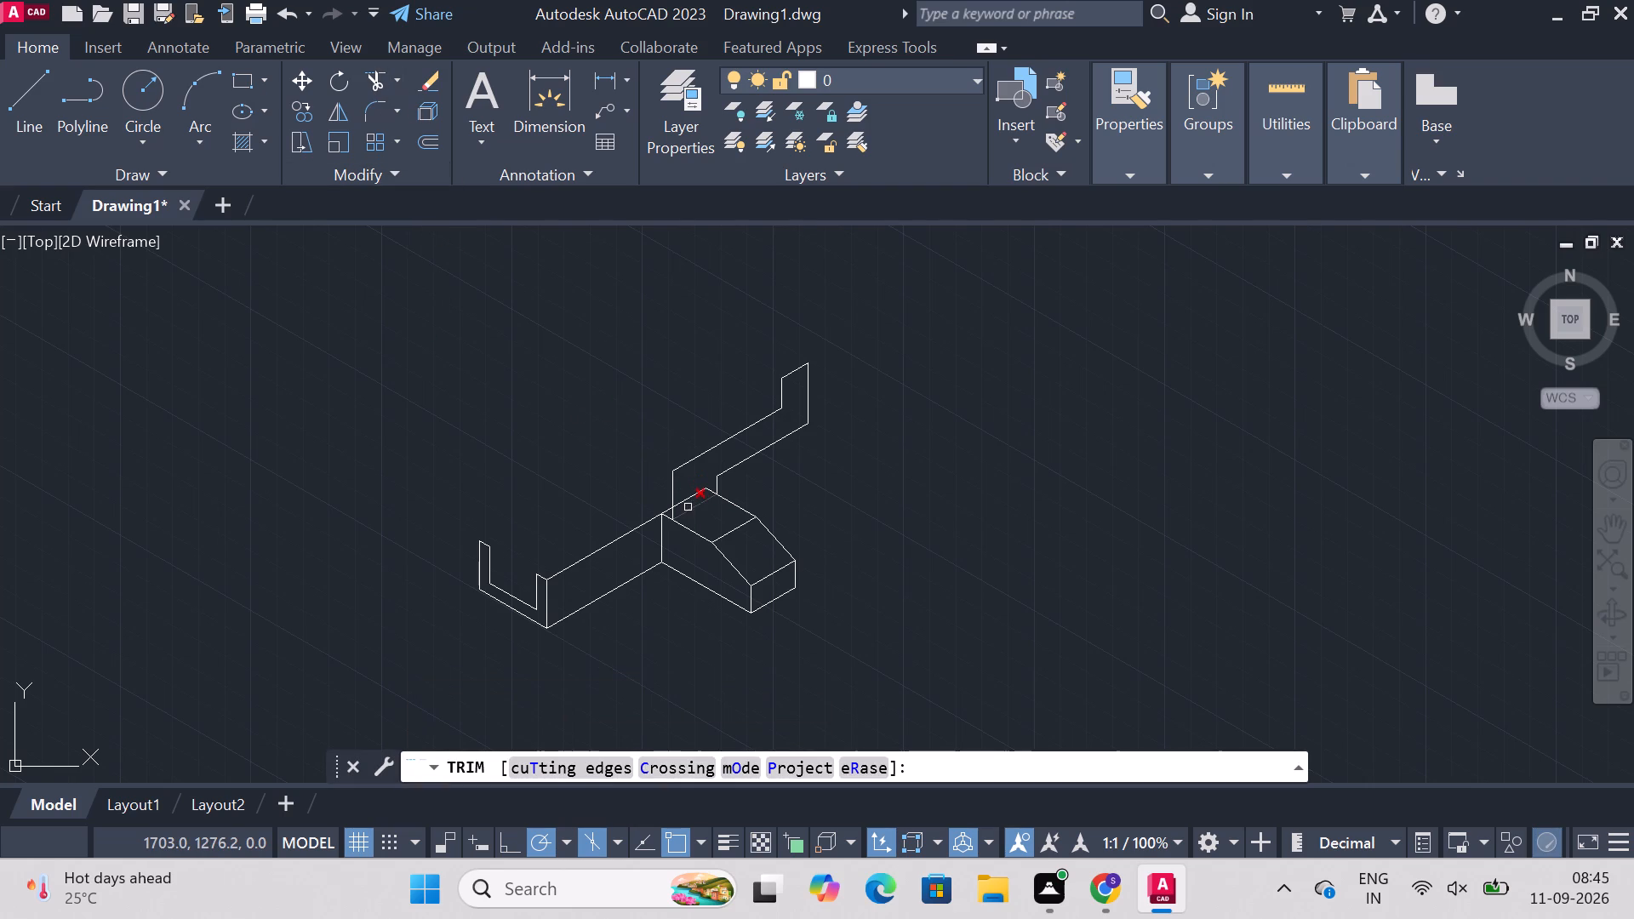
pyautogui.click(688, 501)
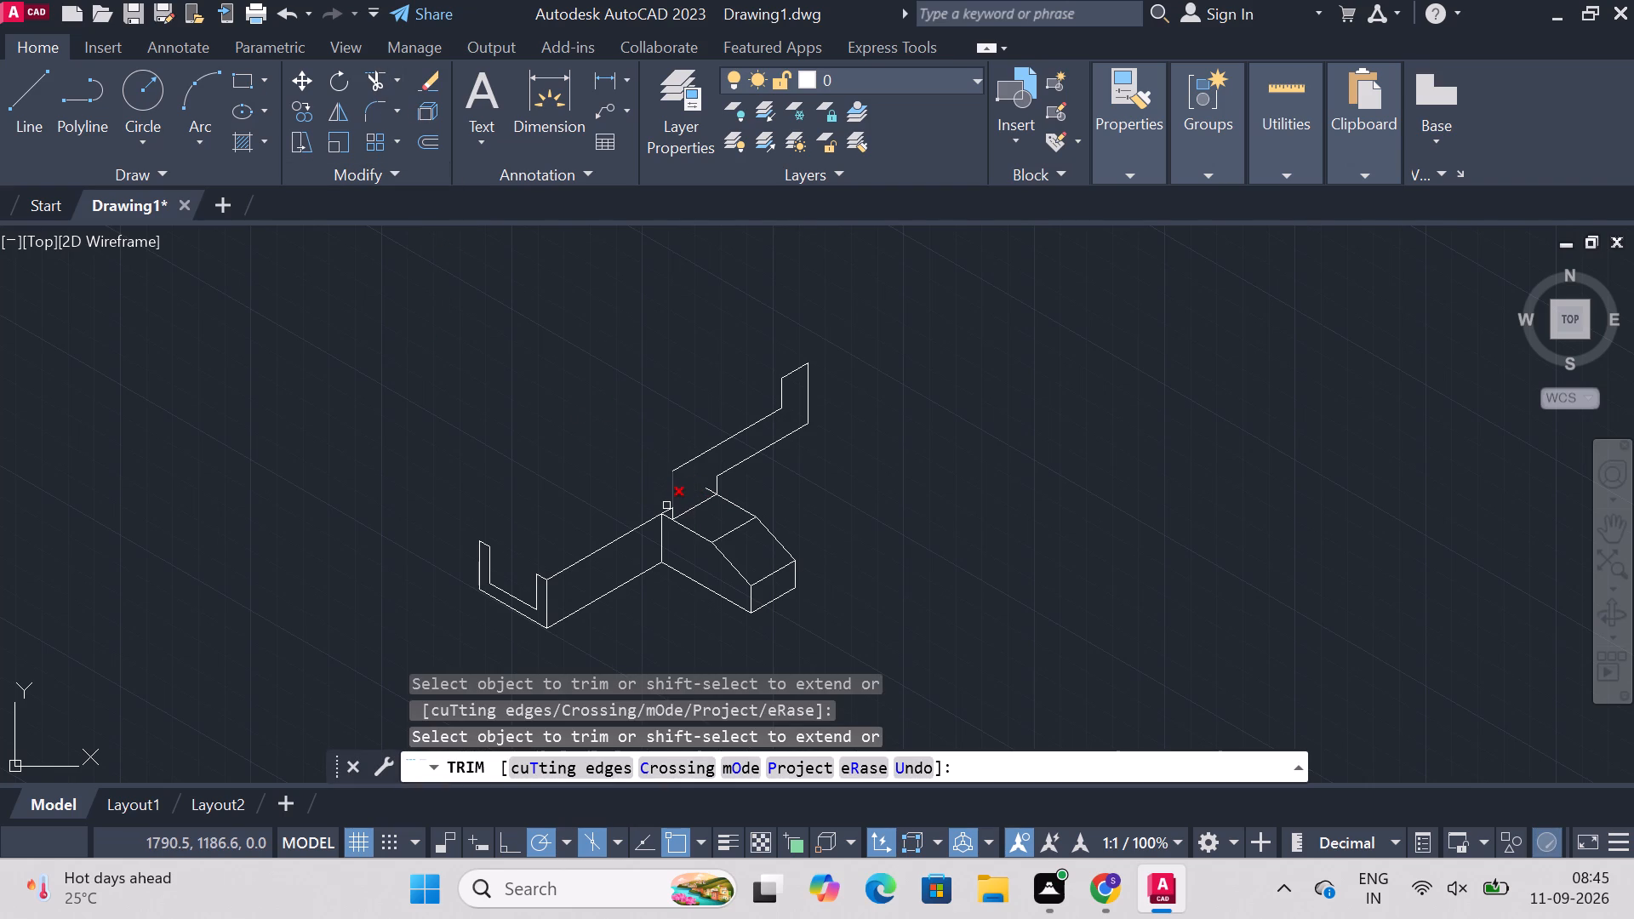
pyautogui.click(666, 510)
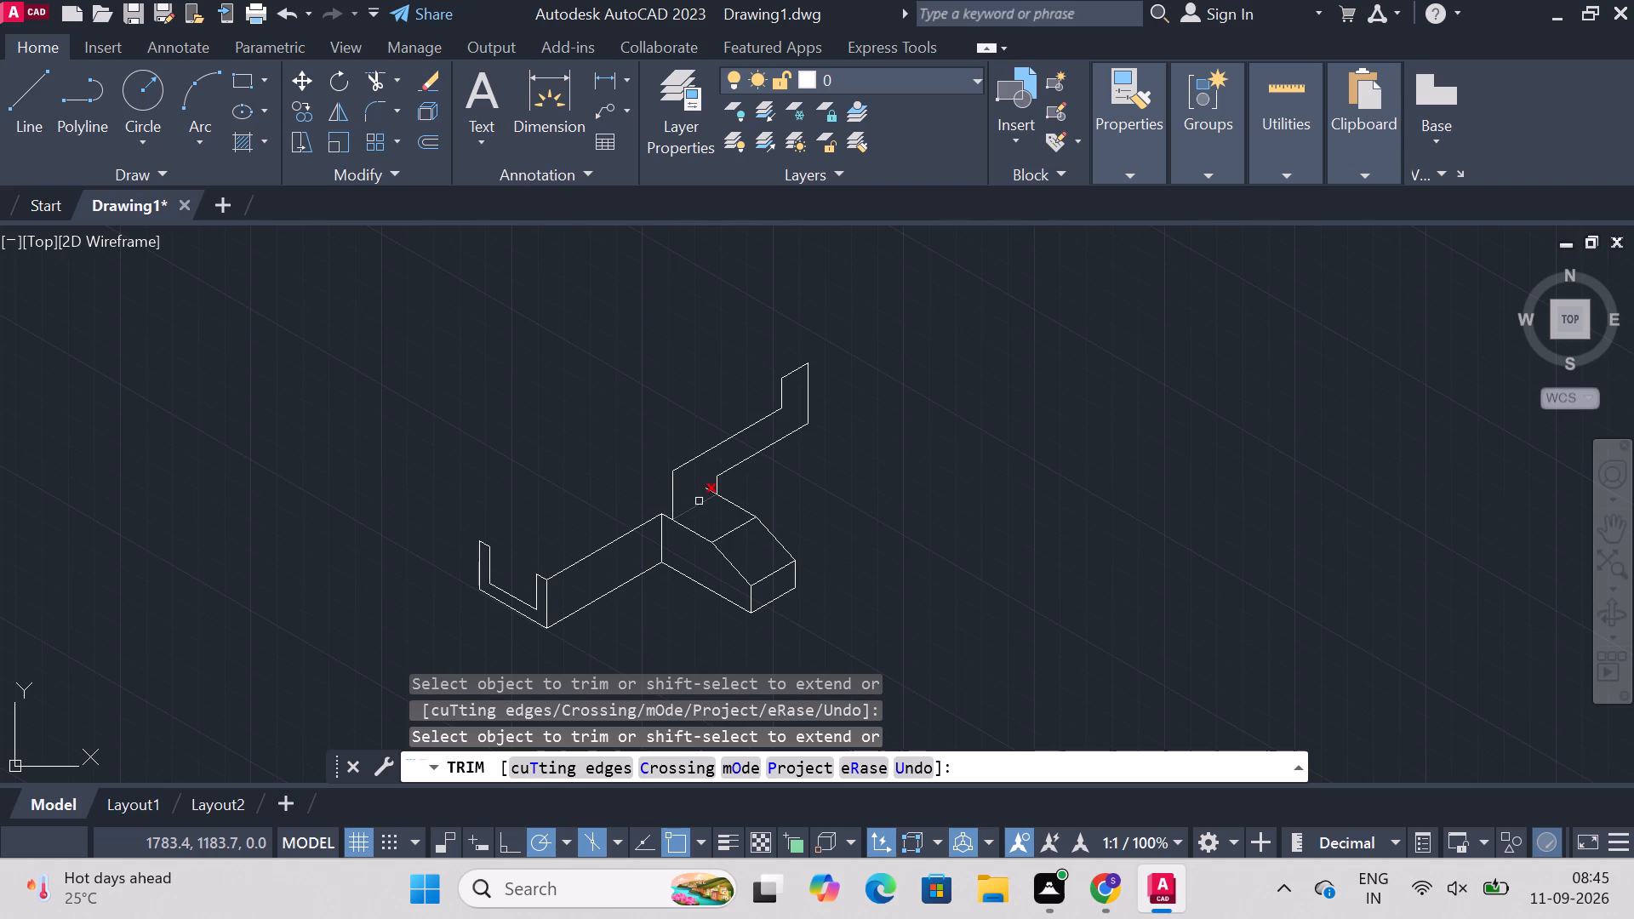
pyautogui.click(705, 487)
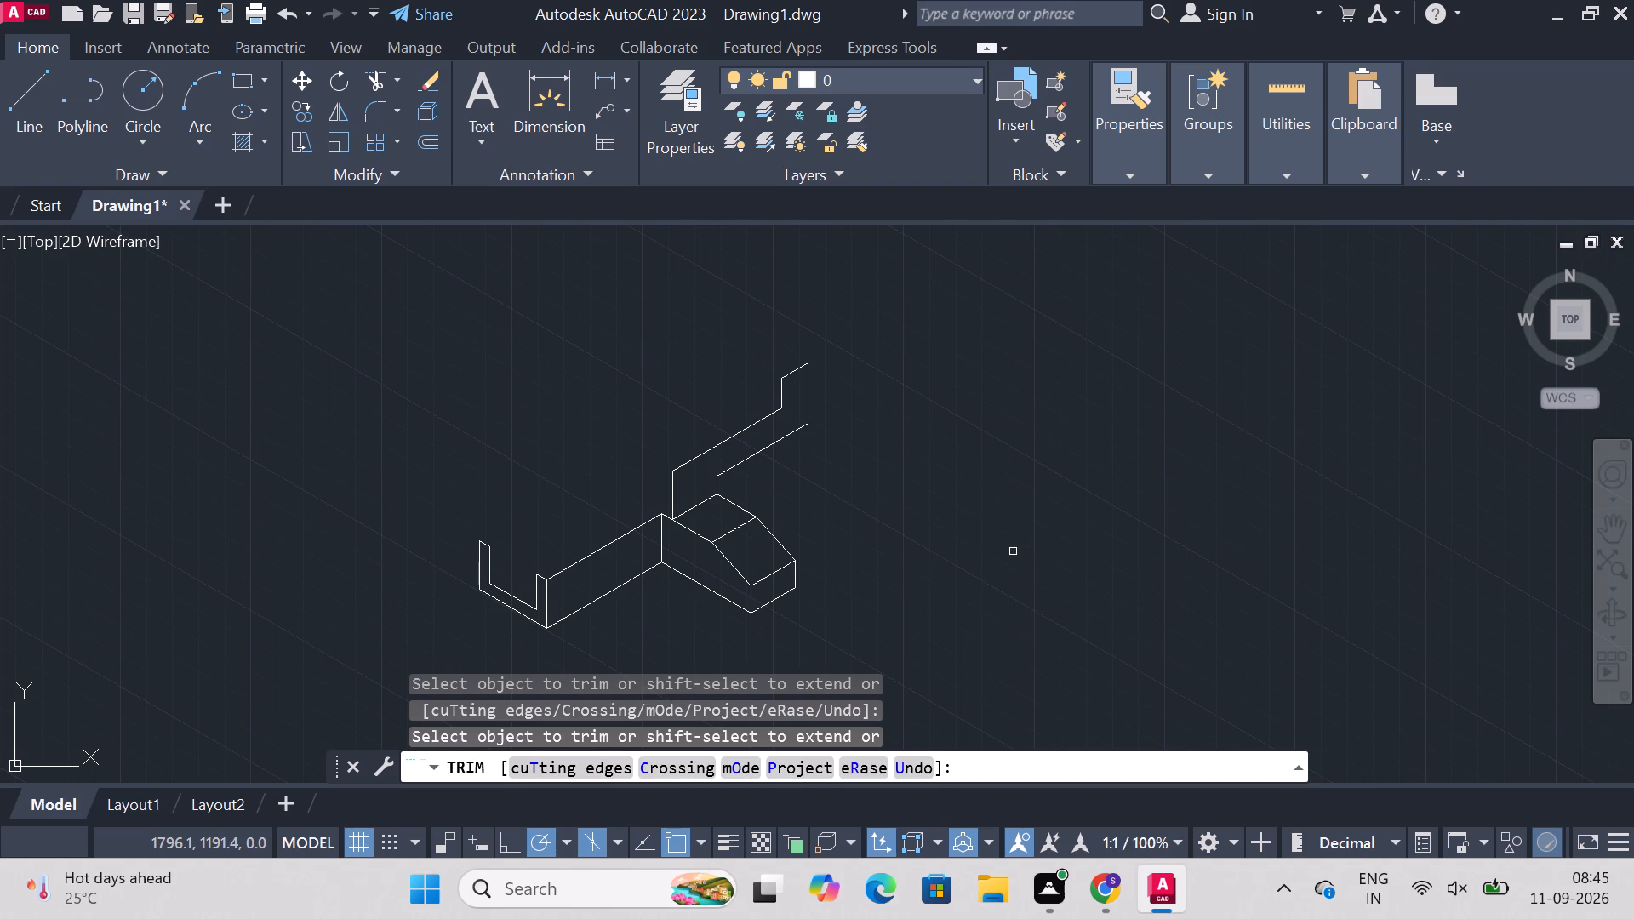
pyautogui.press('Escape')
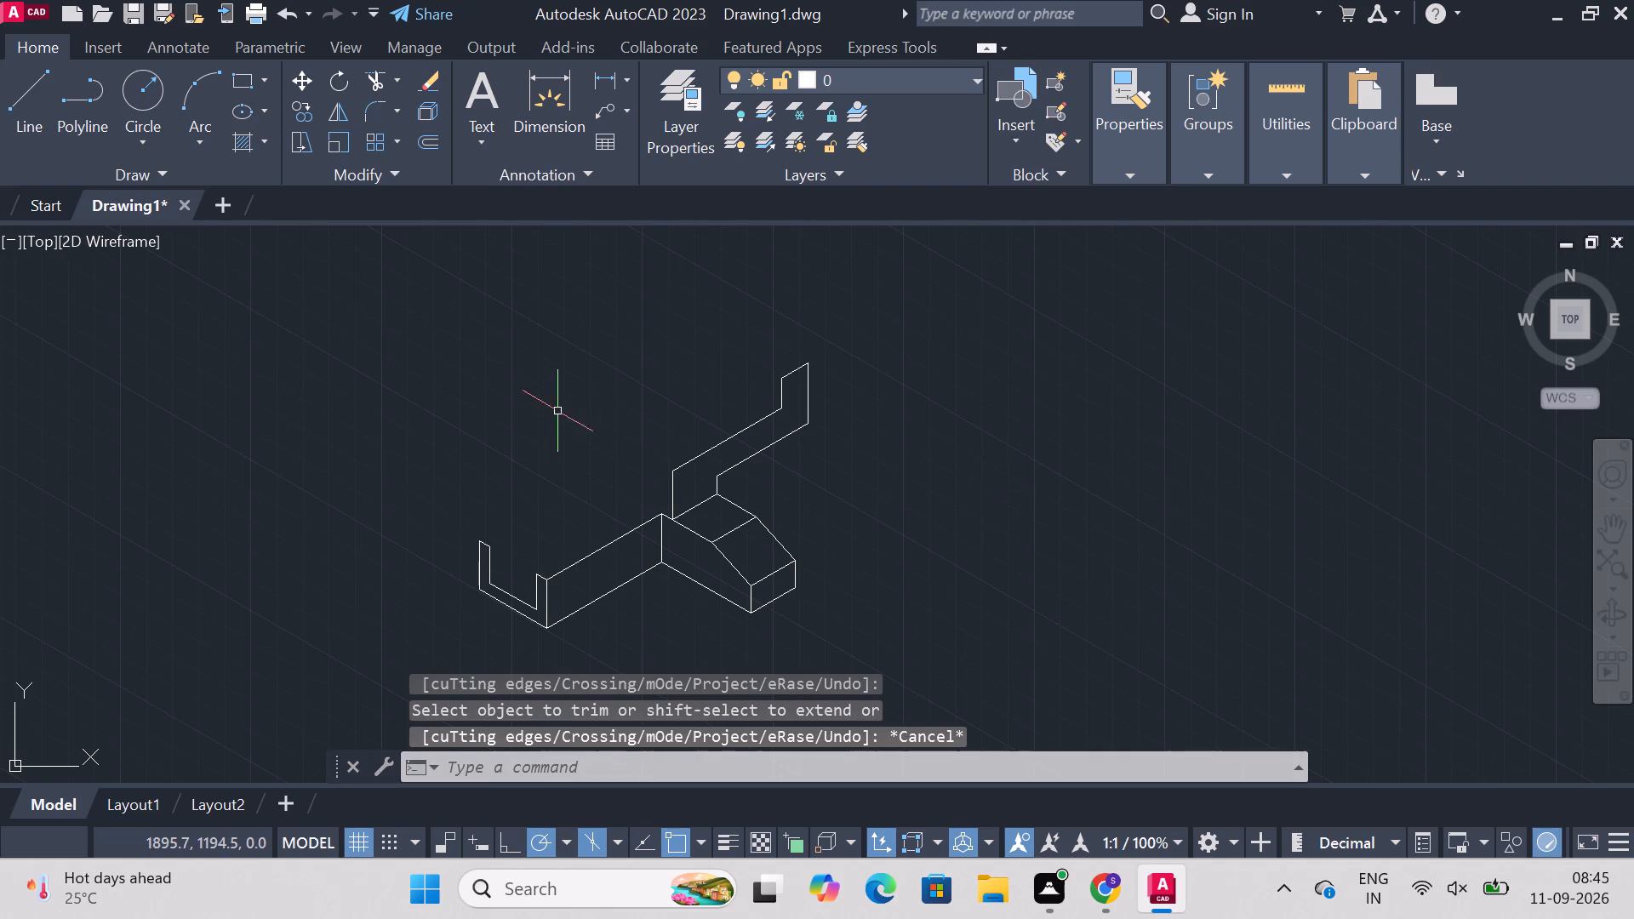
# Fillet the corner between the raised profile's 16 mm vertical edge and its 42 mm sloping edge with radius 8 mm.
pyautogui.click(19, 102)
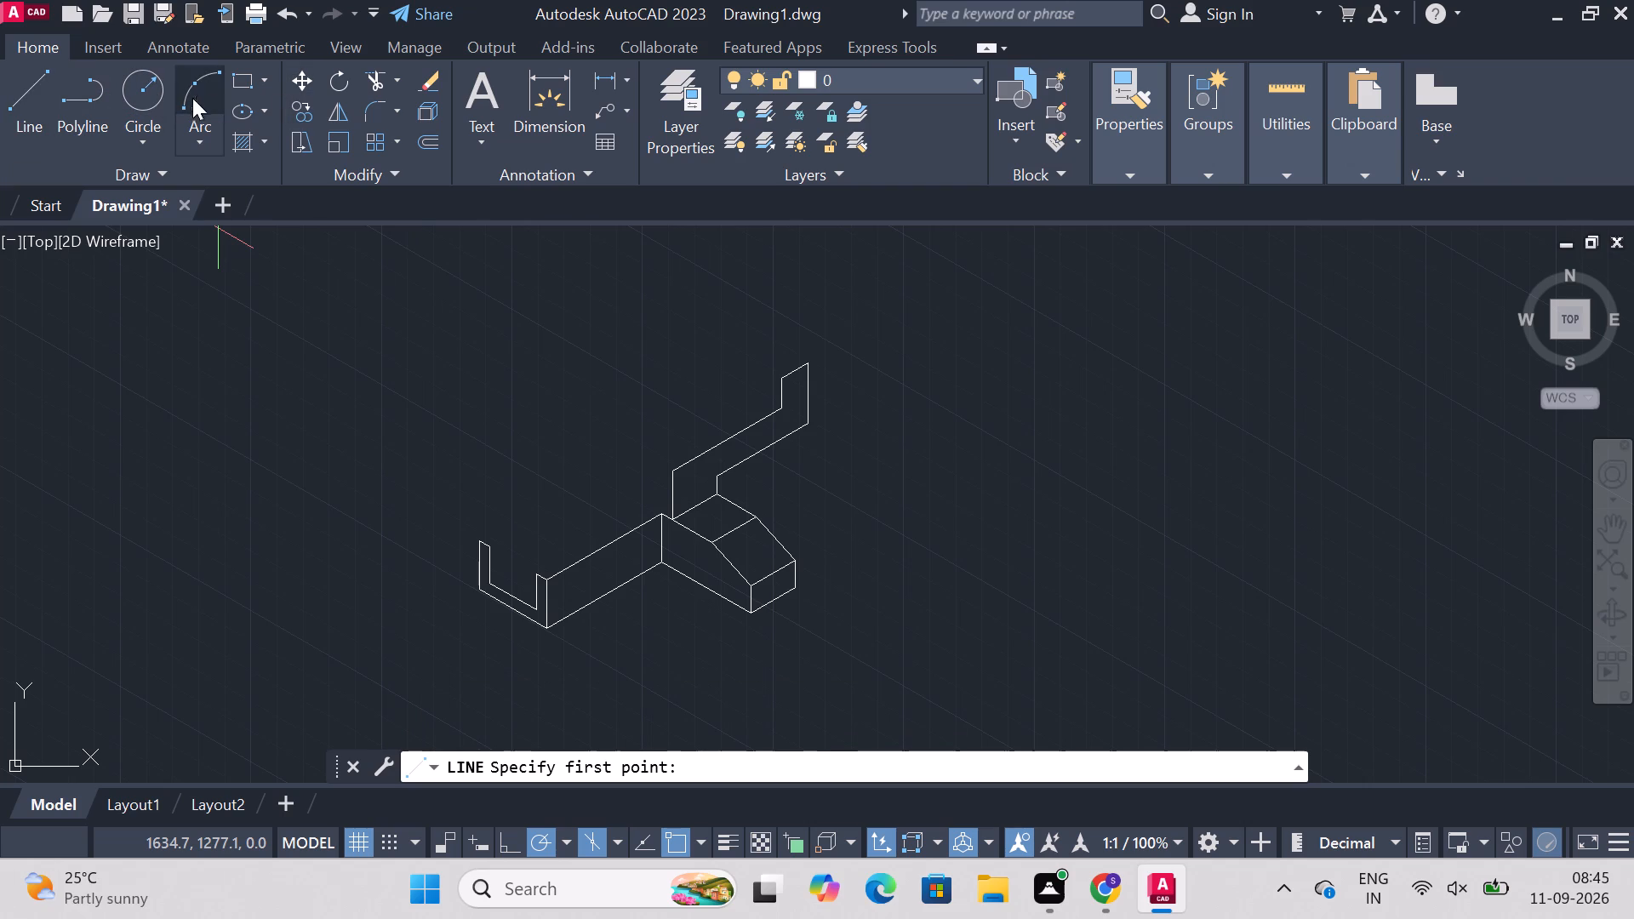
pyautogui.click(374, 112)
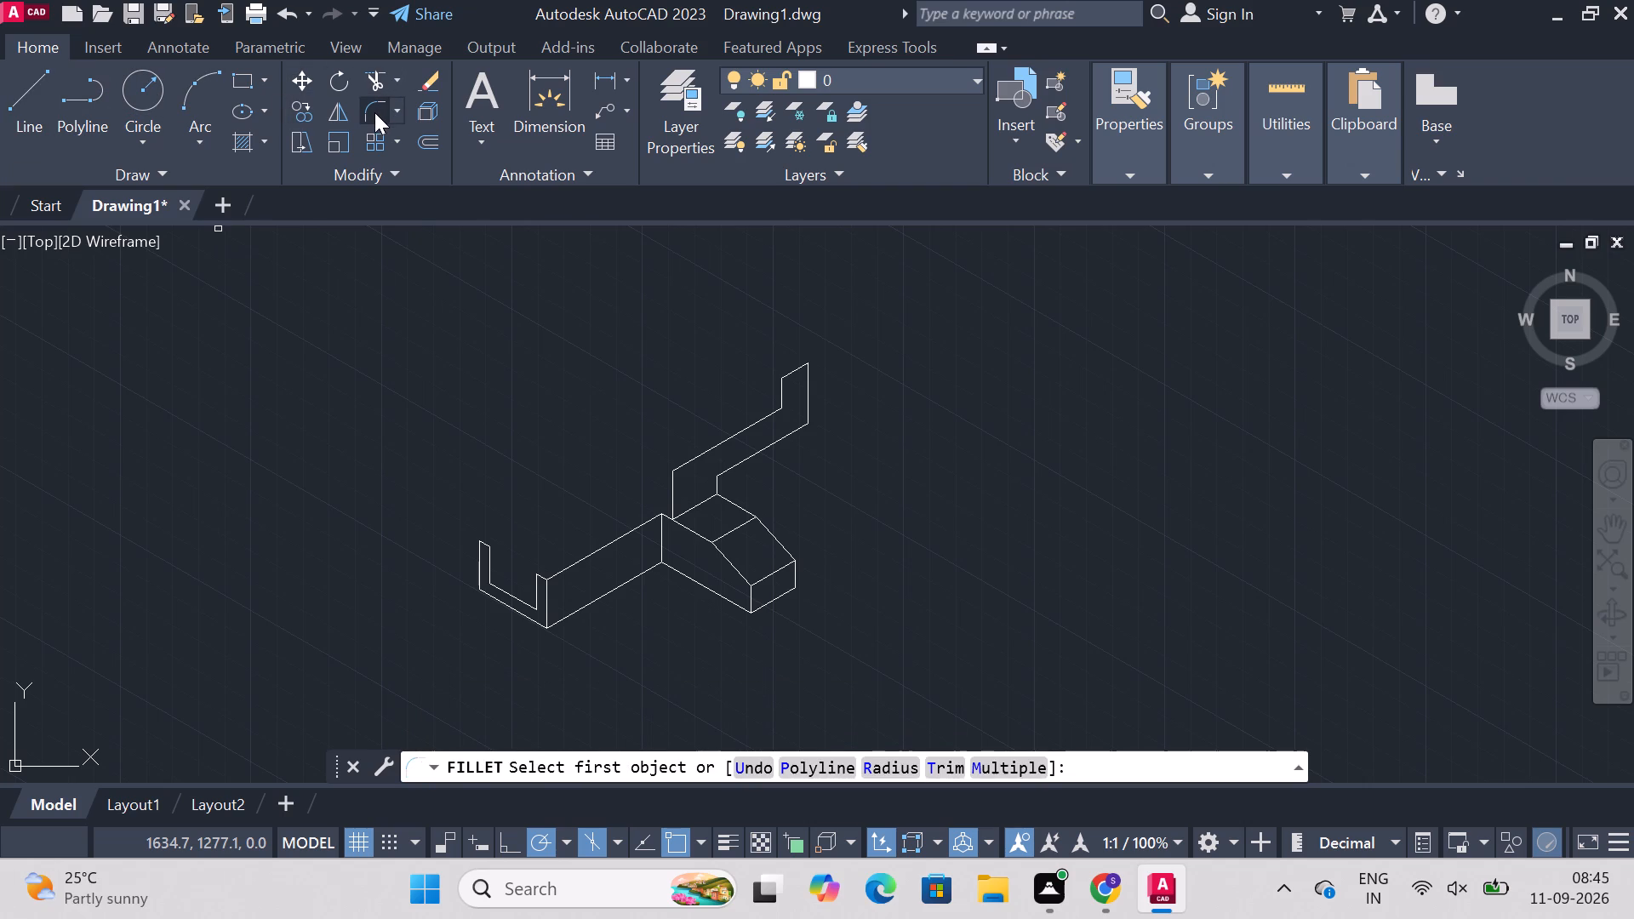
pyautogui.click(671, 483)
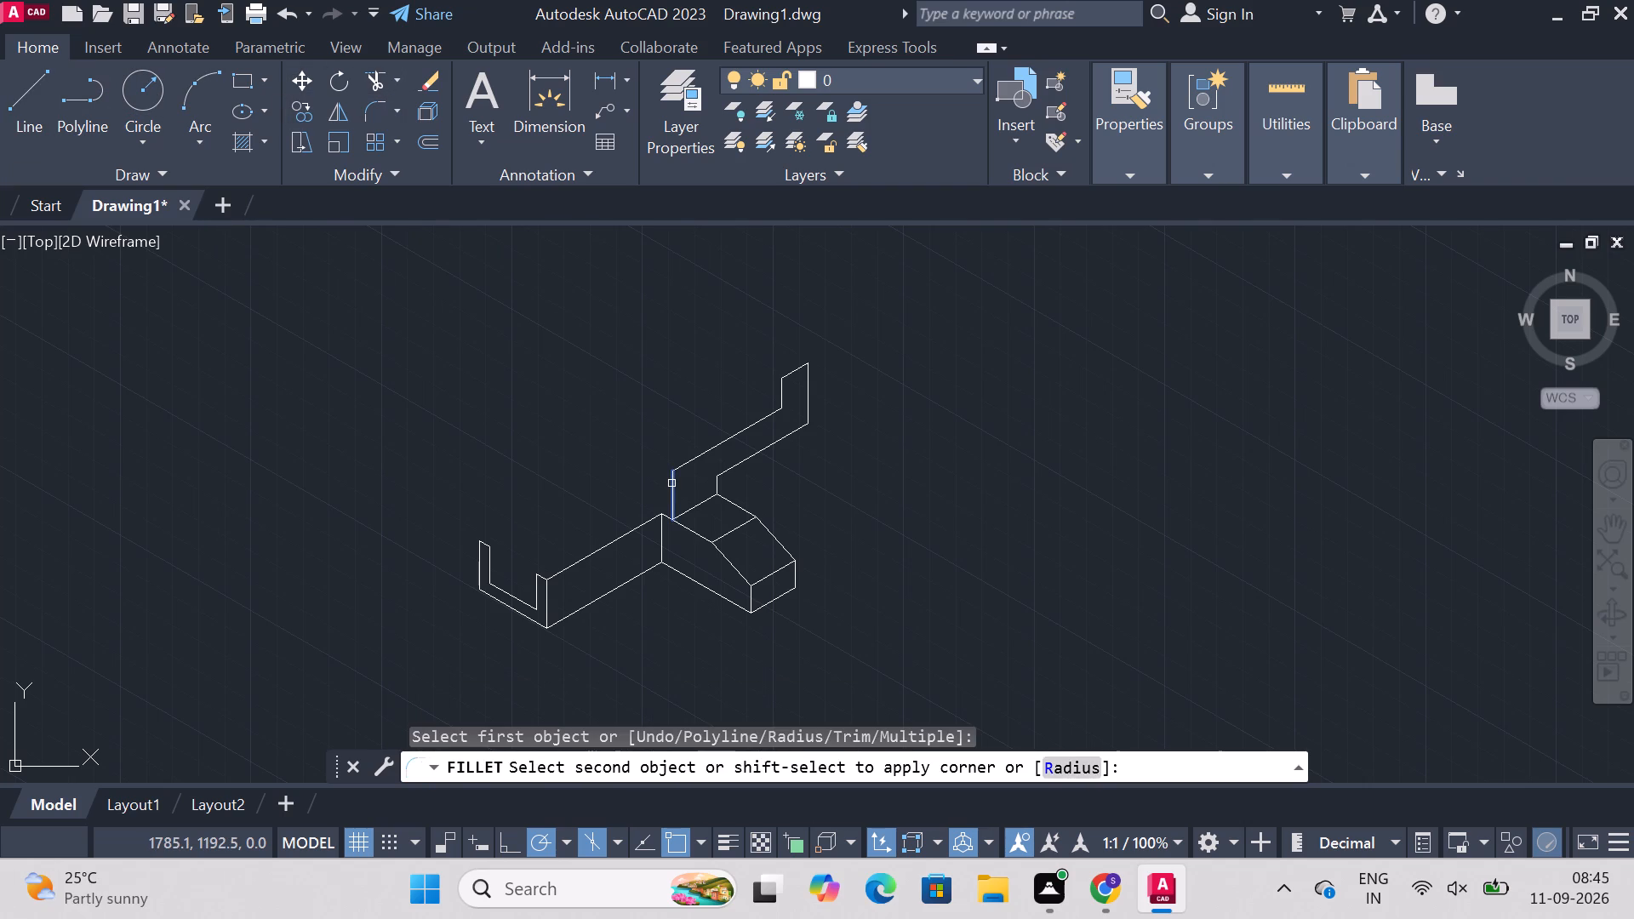
pyautogui.press('r')
pyautogui.press('Return')
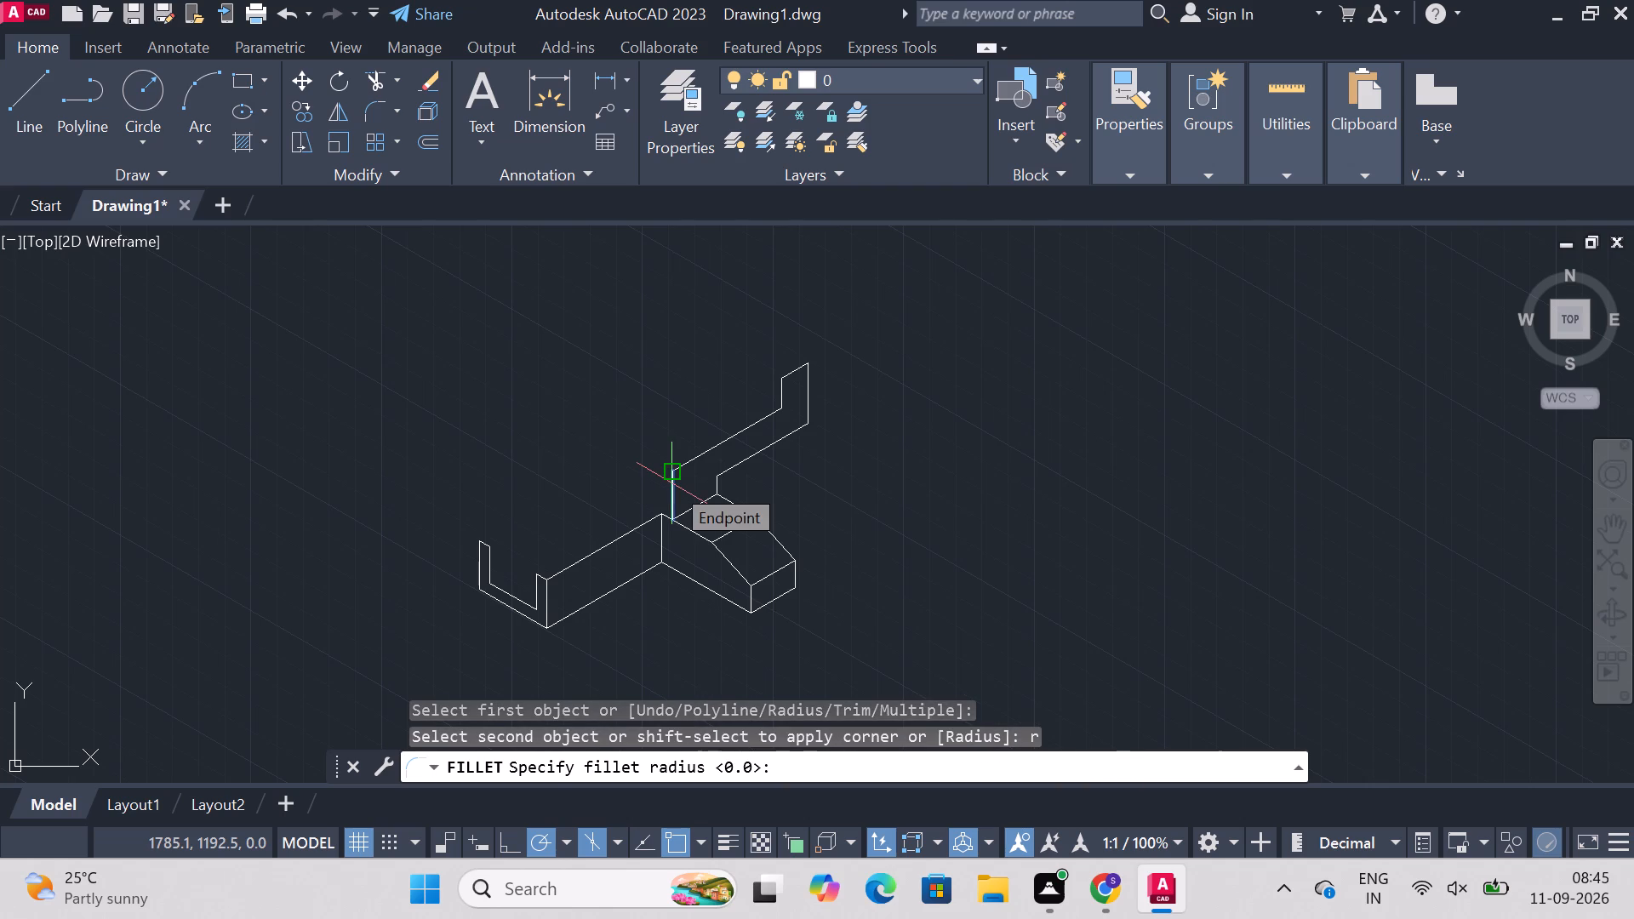
pyautogui.press('8')
pyautogui.press('Return')
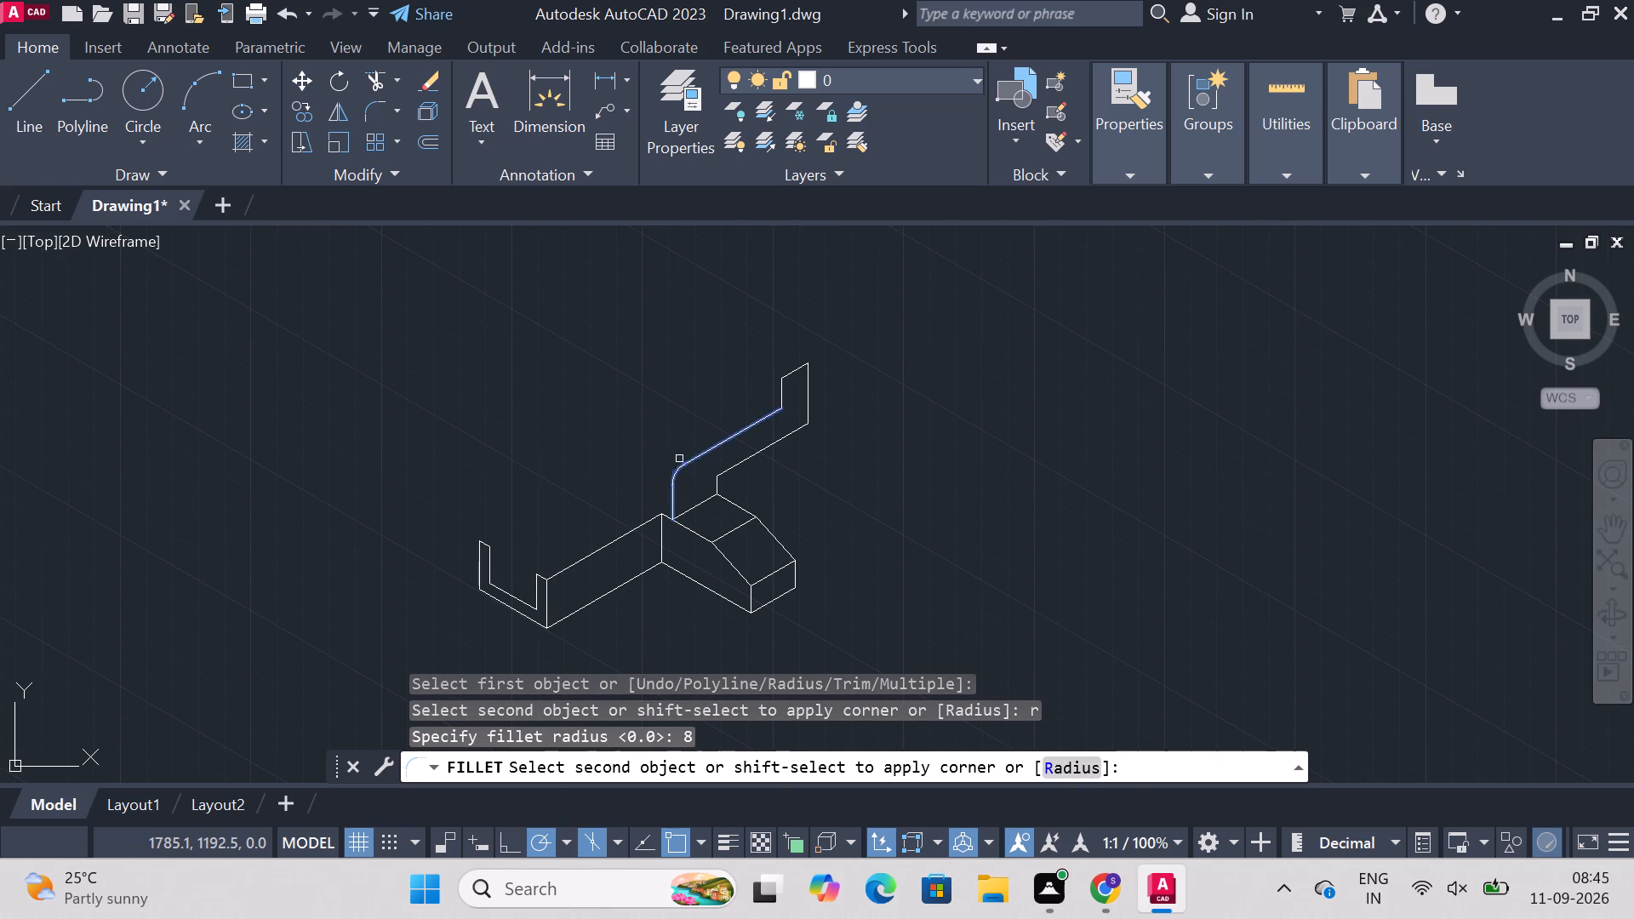
pyautogui.click(692, 465)
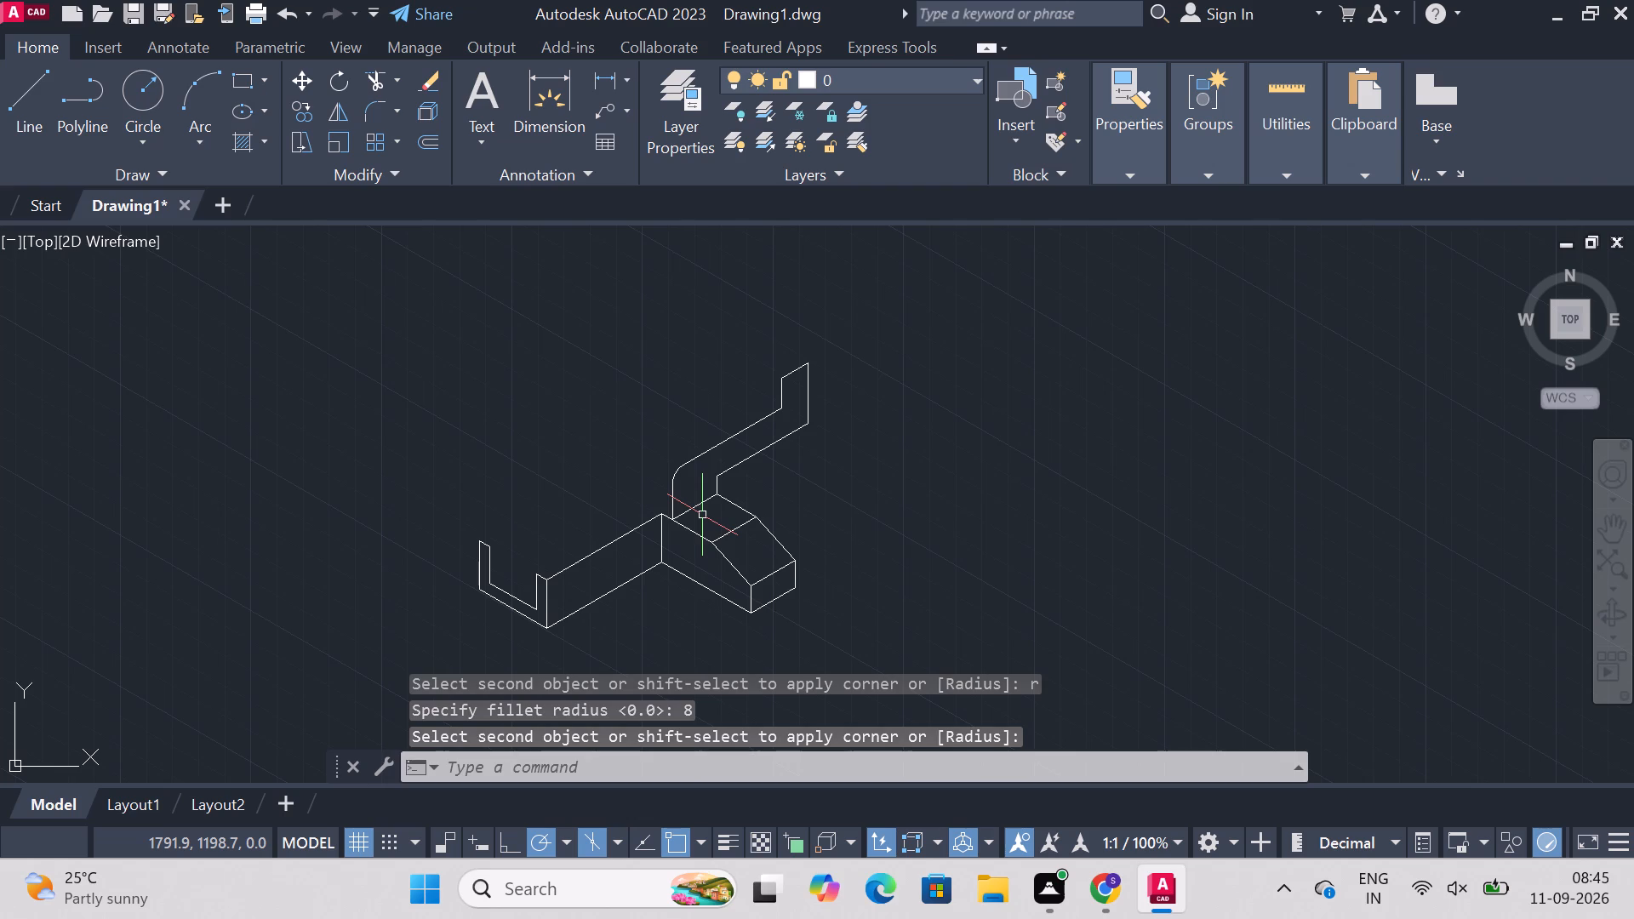
pyautogui.press('Escape')
# Draw a 35 mm line at 150° from the lower end of the raised profile's filleted vertical edge.
pyautogui.write('line')
pyautogui.press('Return')
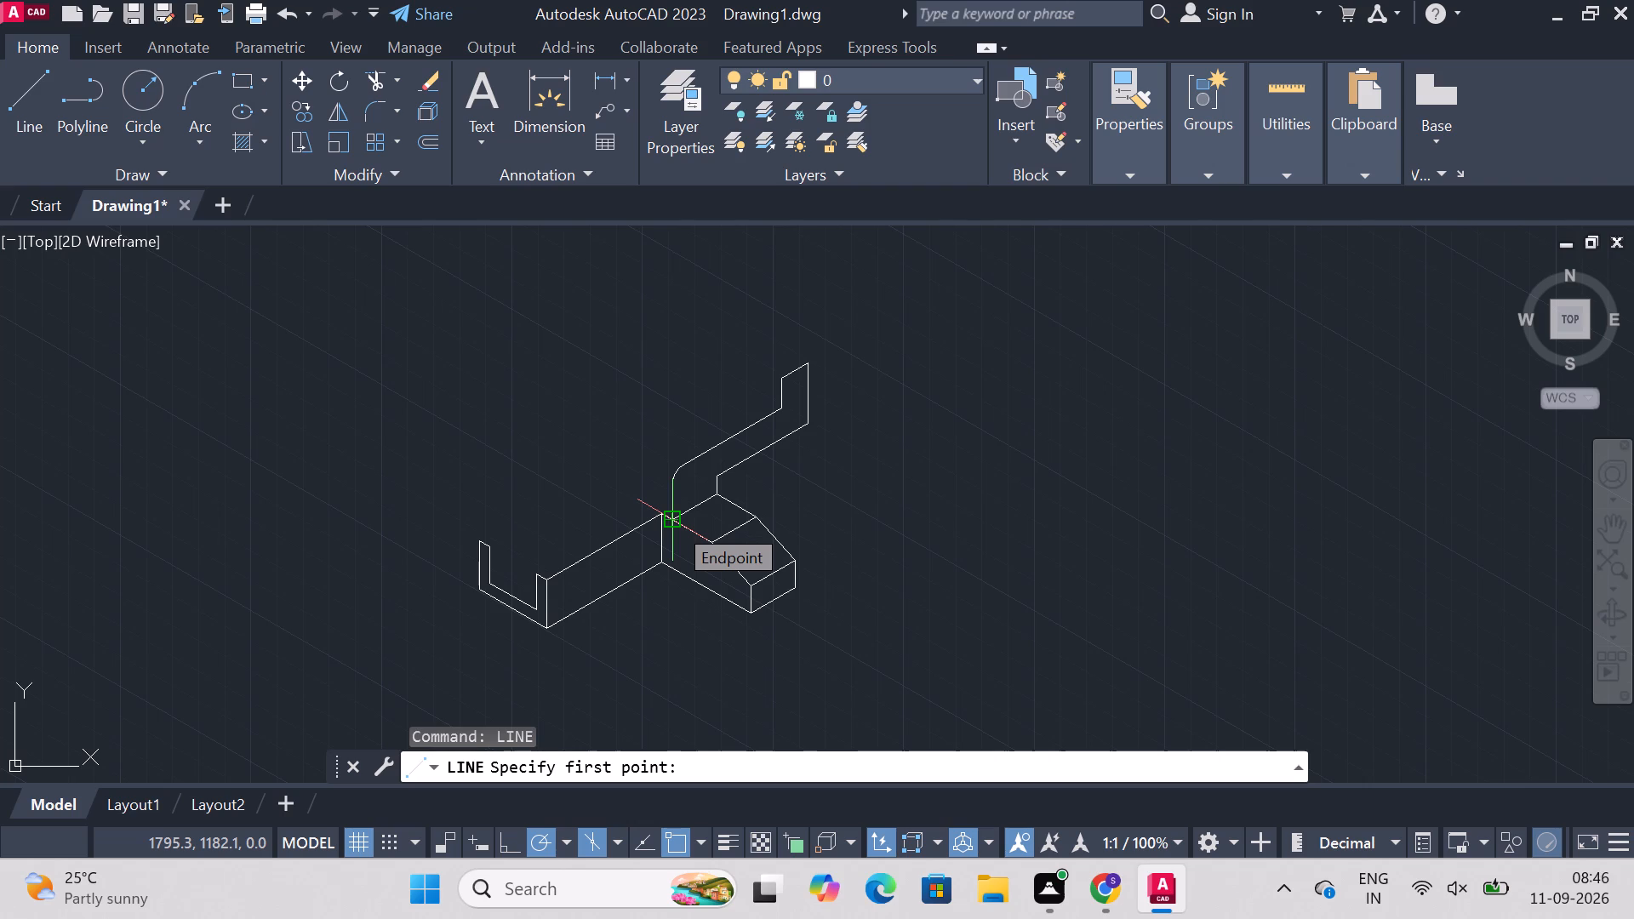
pyautogui.click(674, 523)
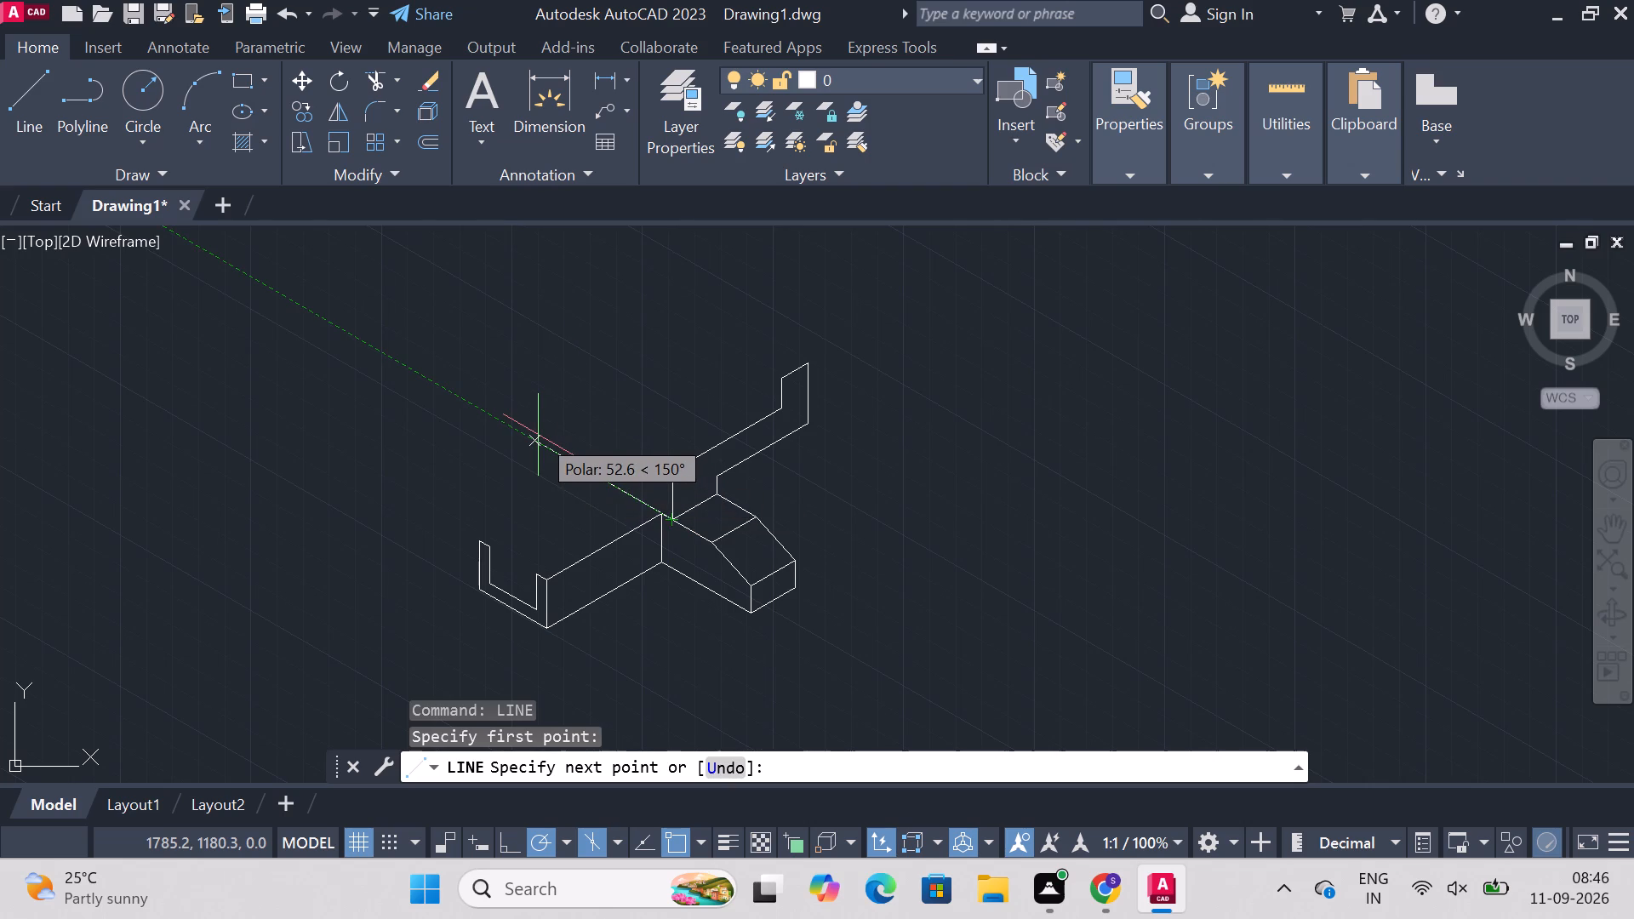
pyautogui.write('35')
pyautogui.press('Return')
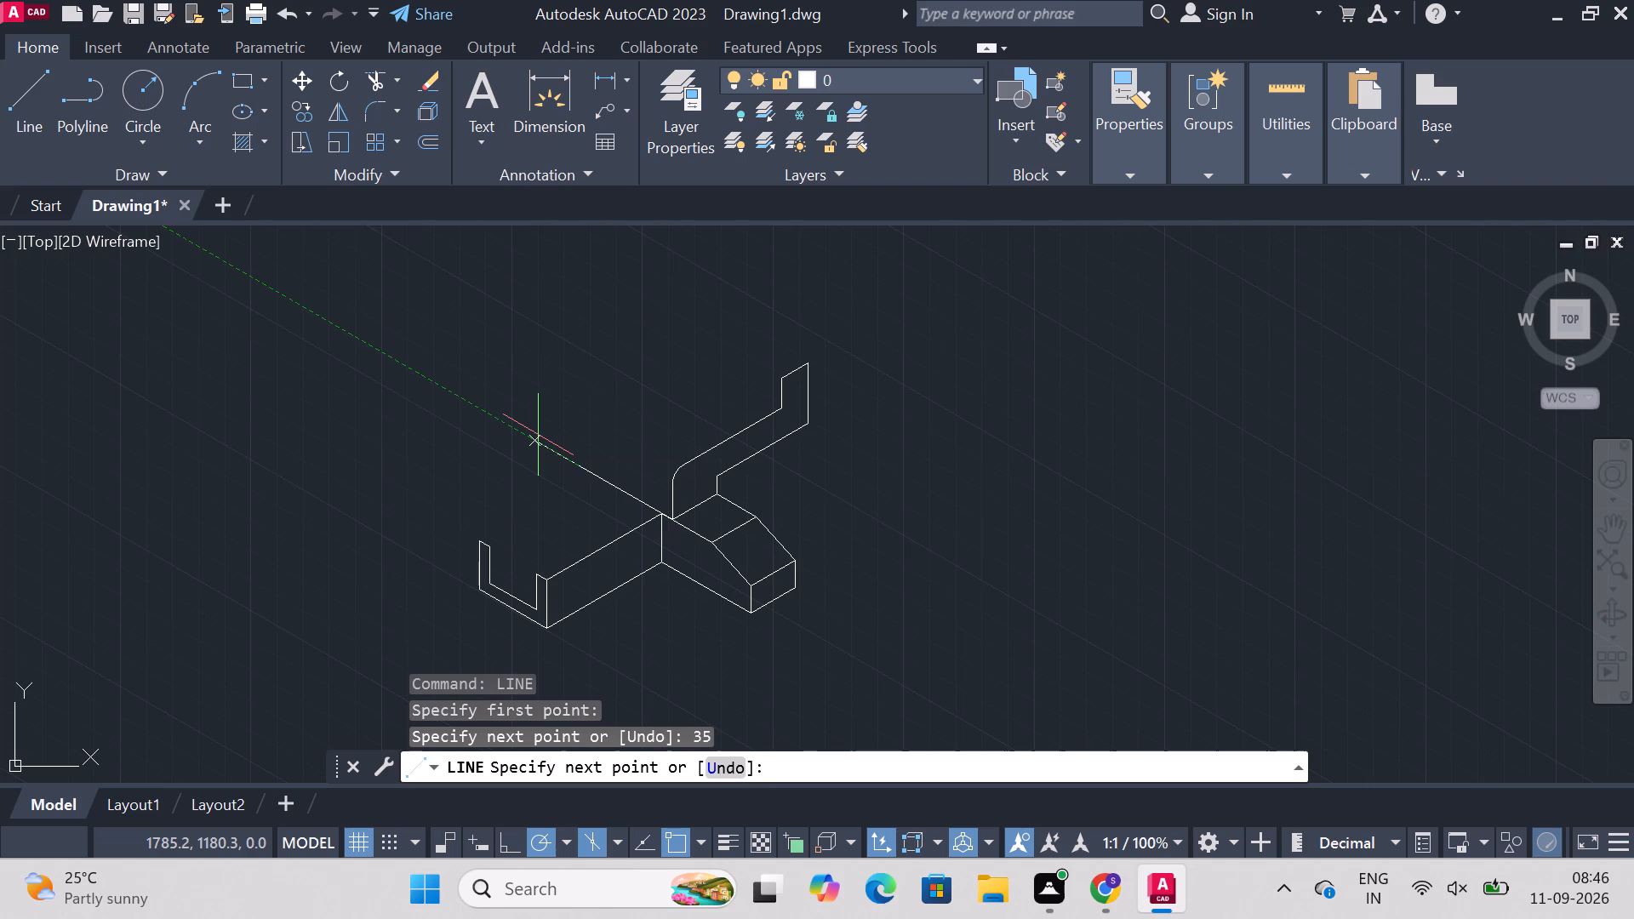
pyautogui.press('Escape')
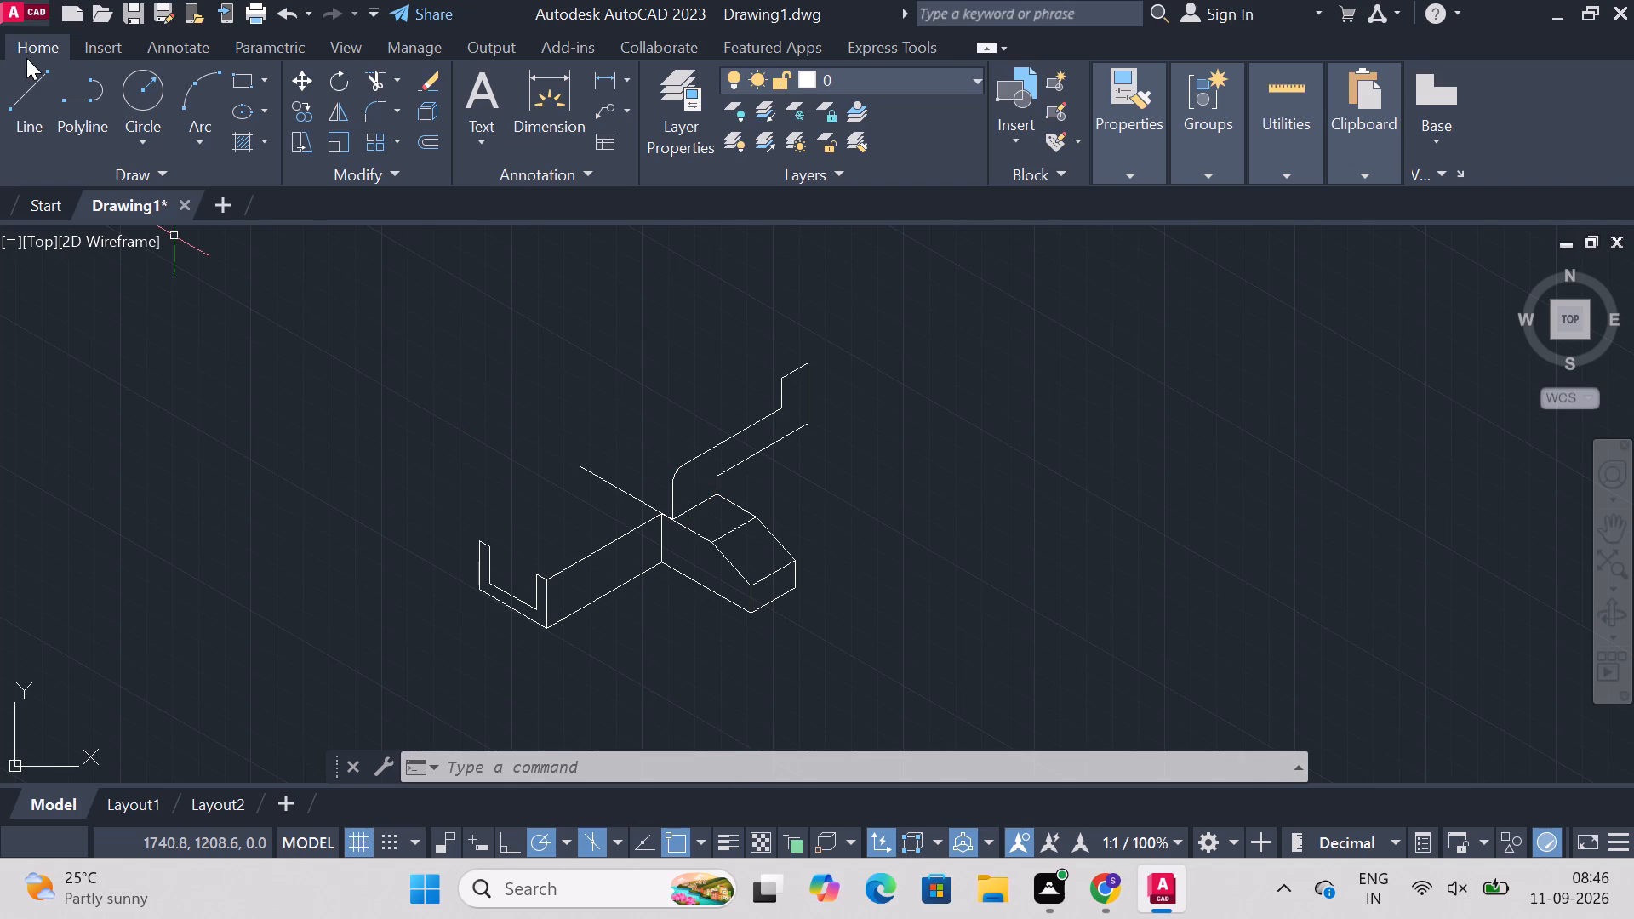
# Draw a line at 30° from the U-shaped face's far outer top corner to the 35 mm line.
pyautogui.click(34, 83)
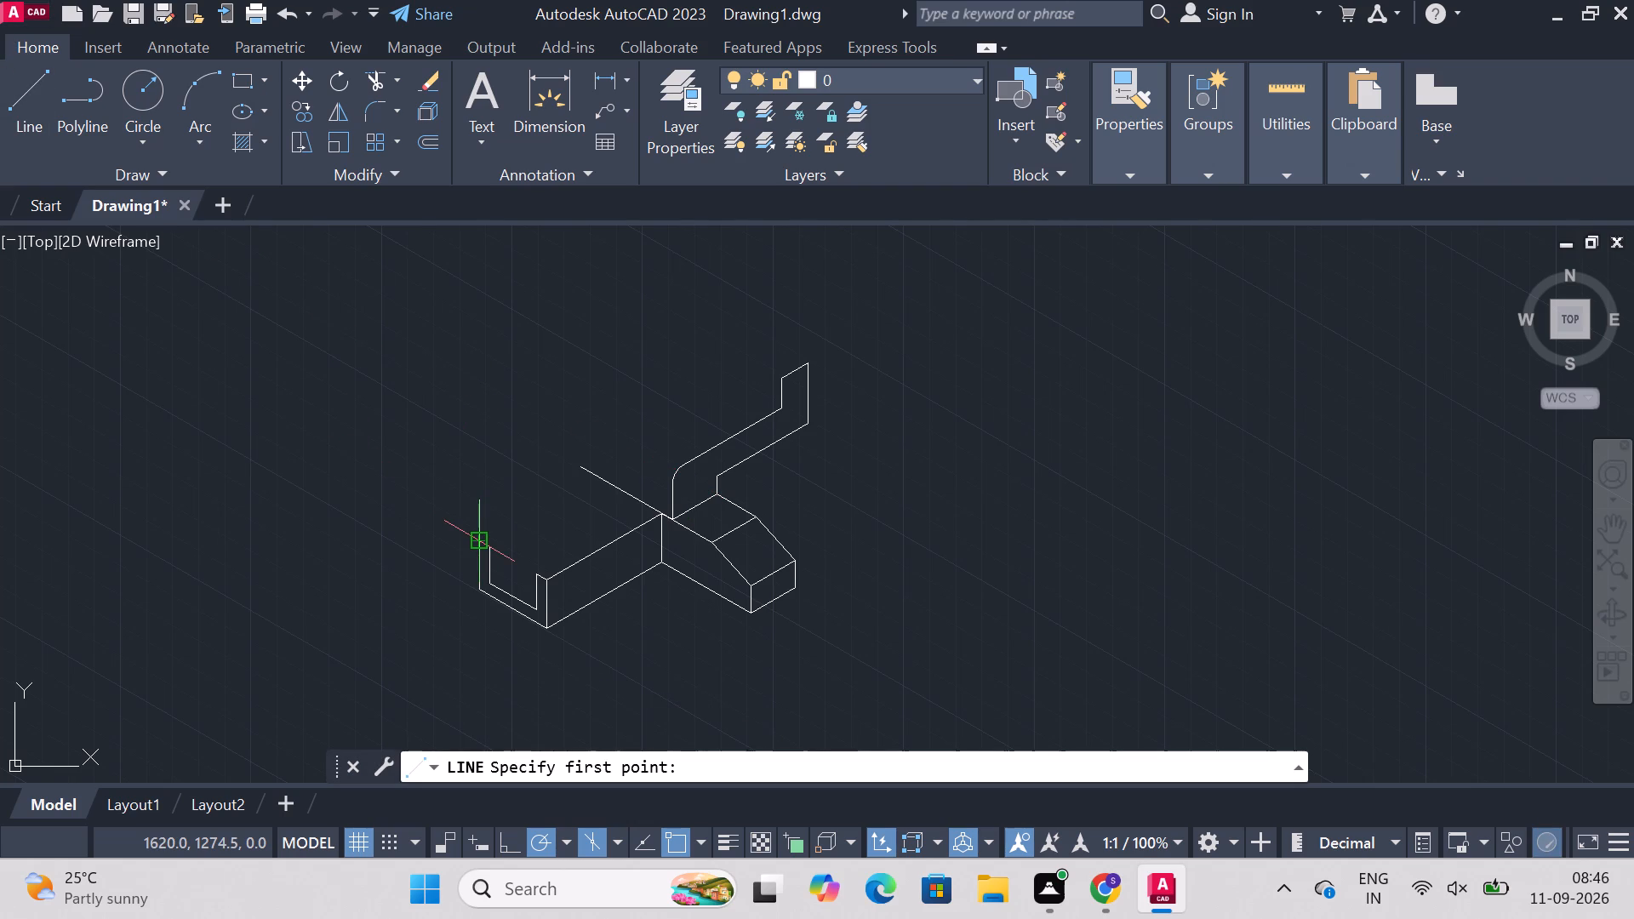
pyautogui.click(472, 534)
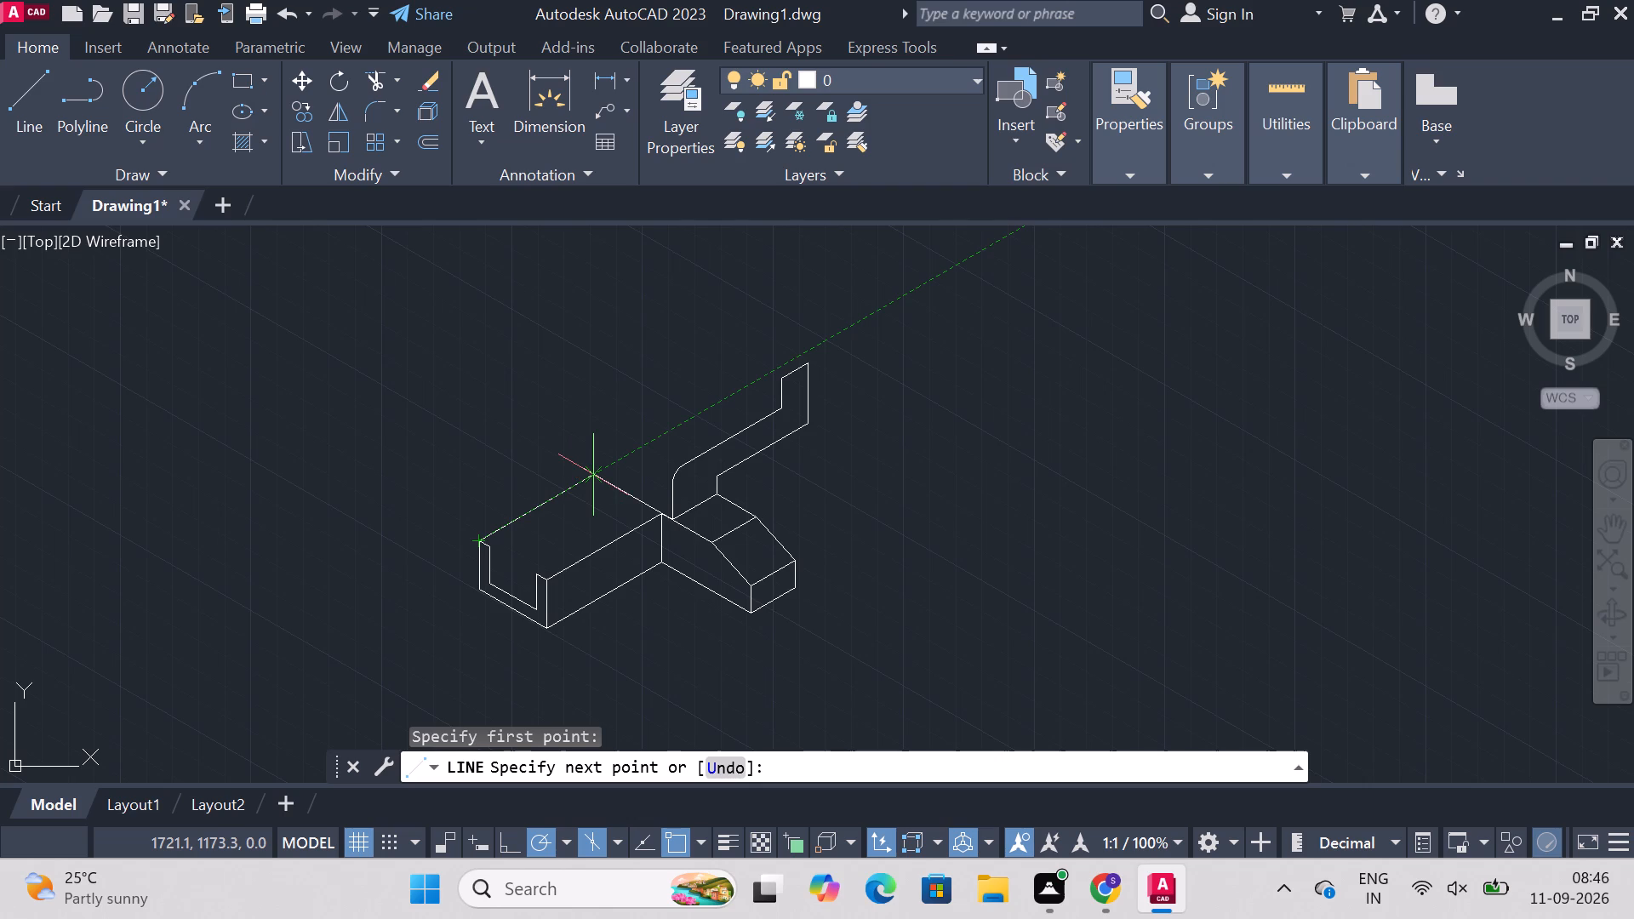
pyautogui.click(596, 480)
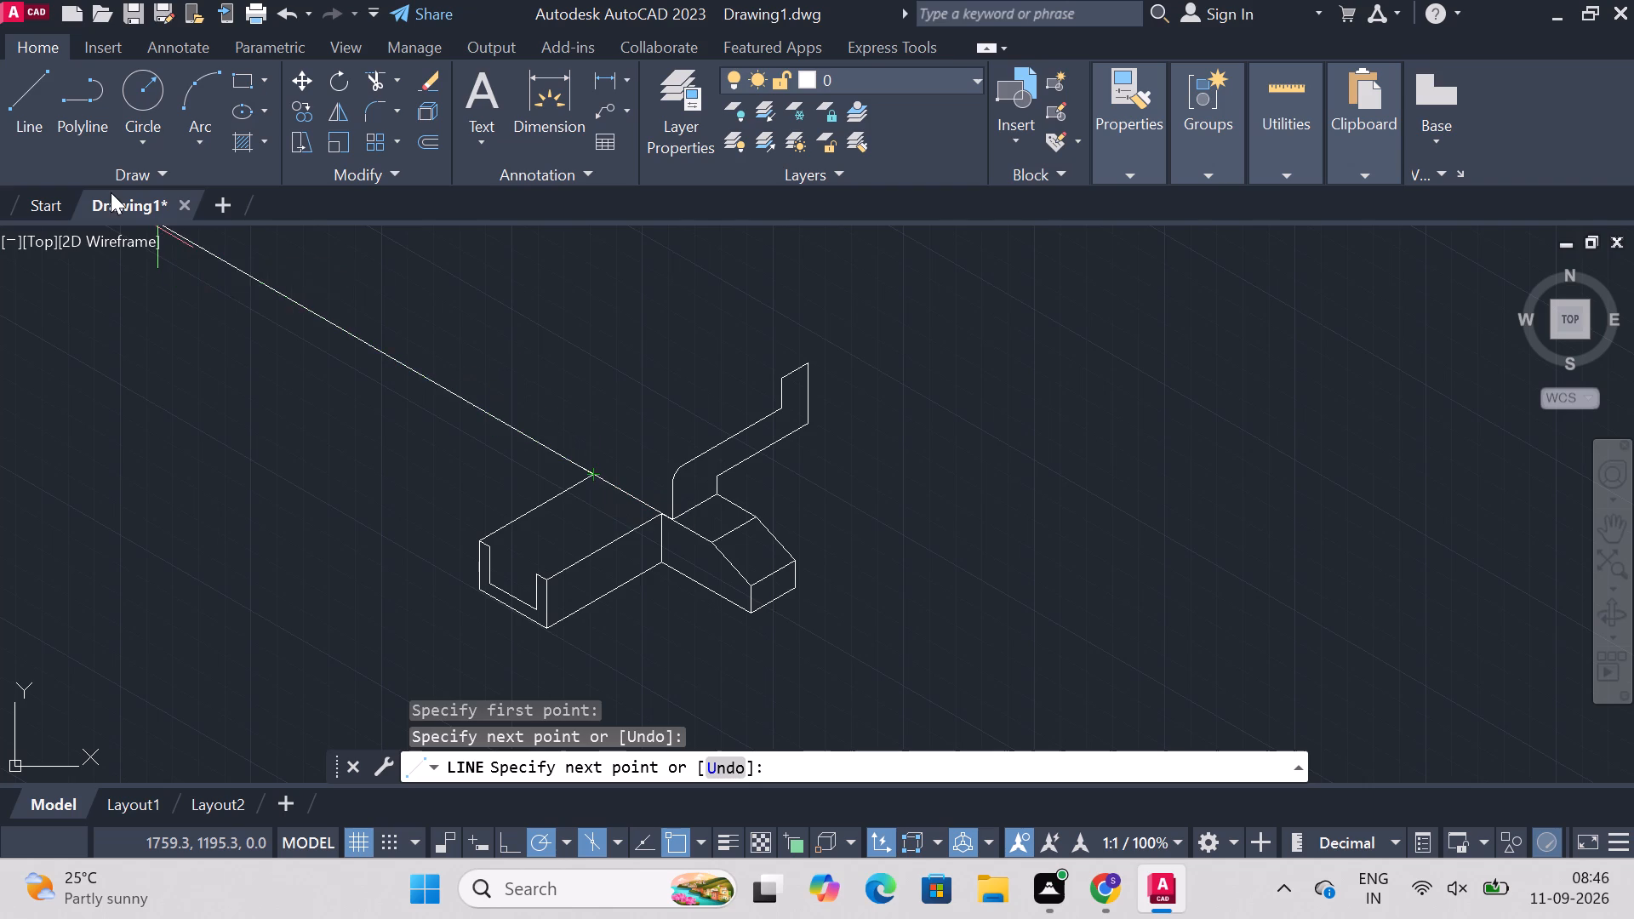
pyautogui.press('Escape')
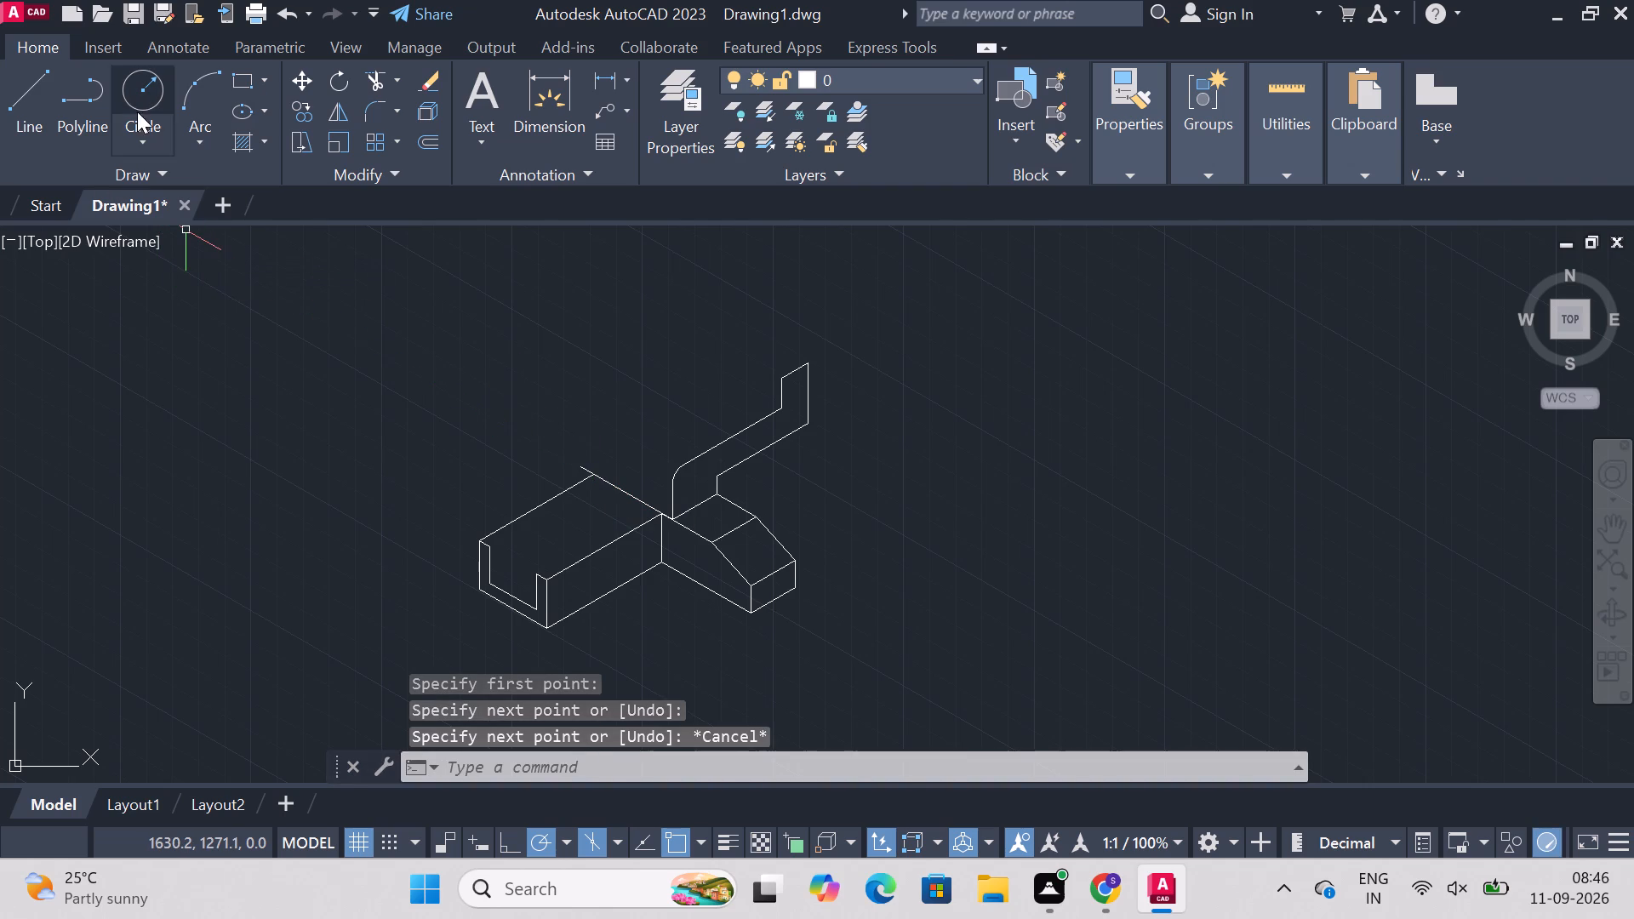
# Draw a 25 mm polyline at 30° from the inner top corner of the U-shaped face's far upright.
pyautogui.click(69, 102)
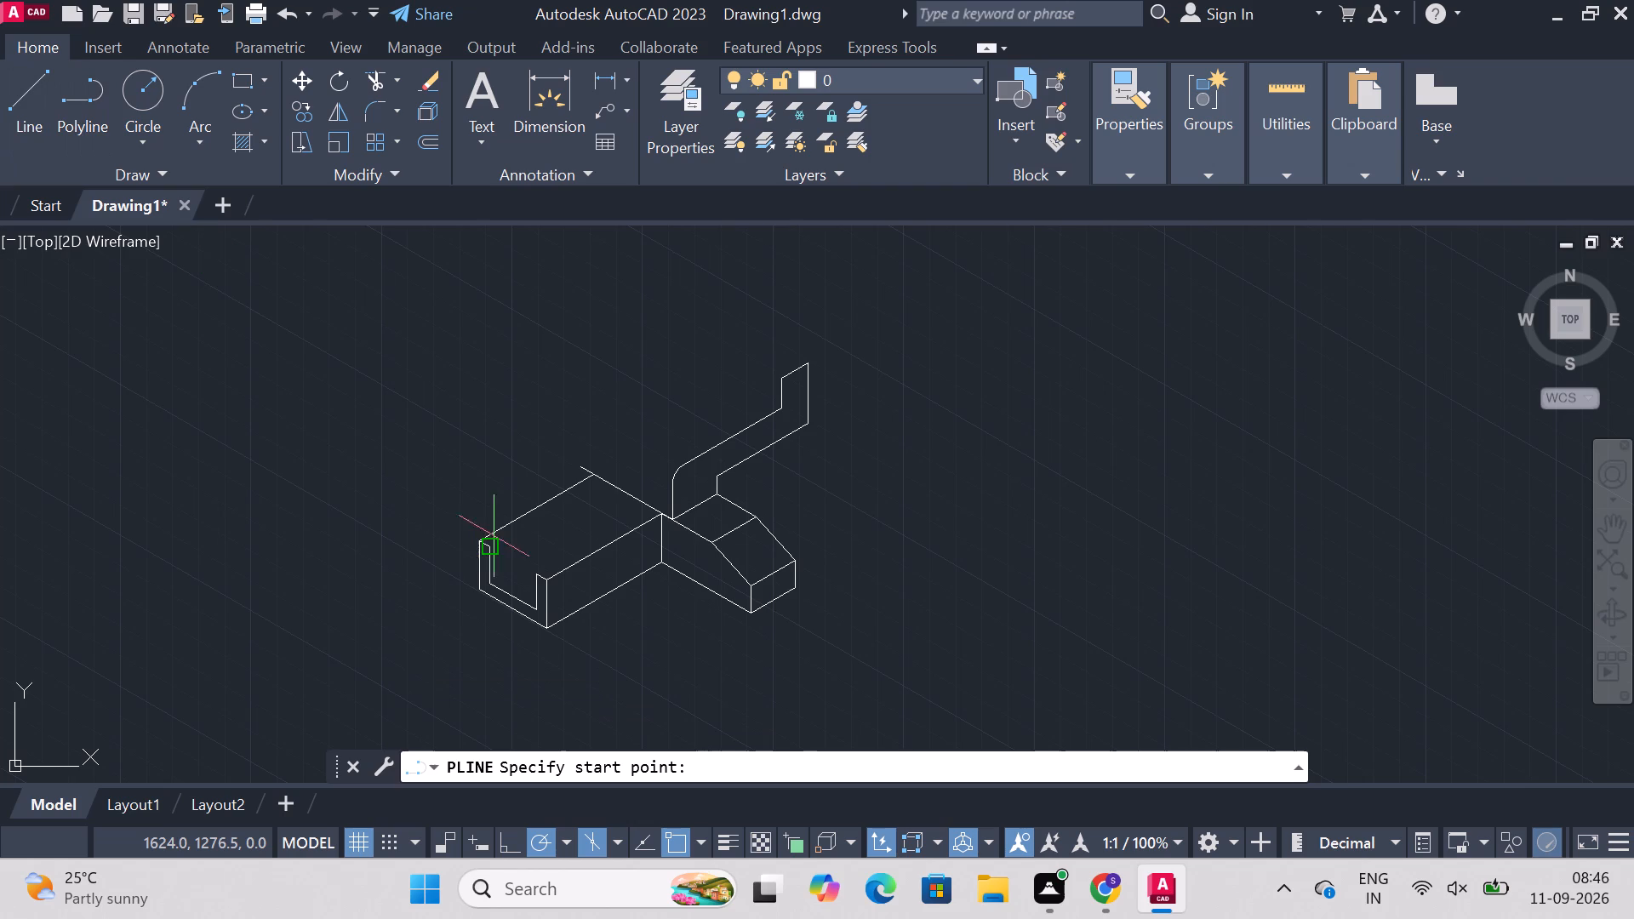
pyautogui.click(492, 548)
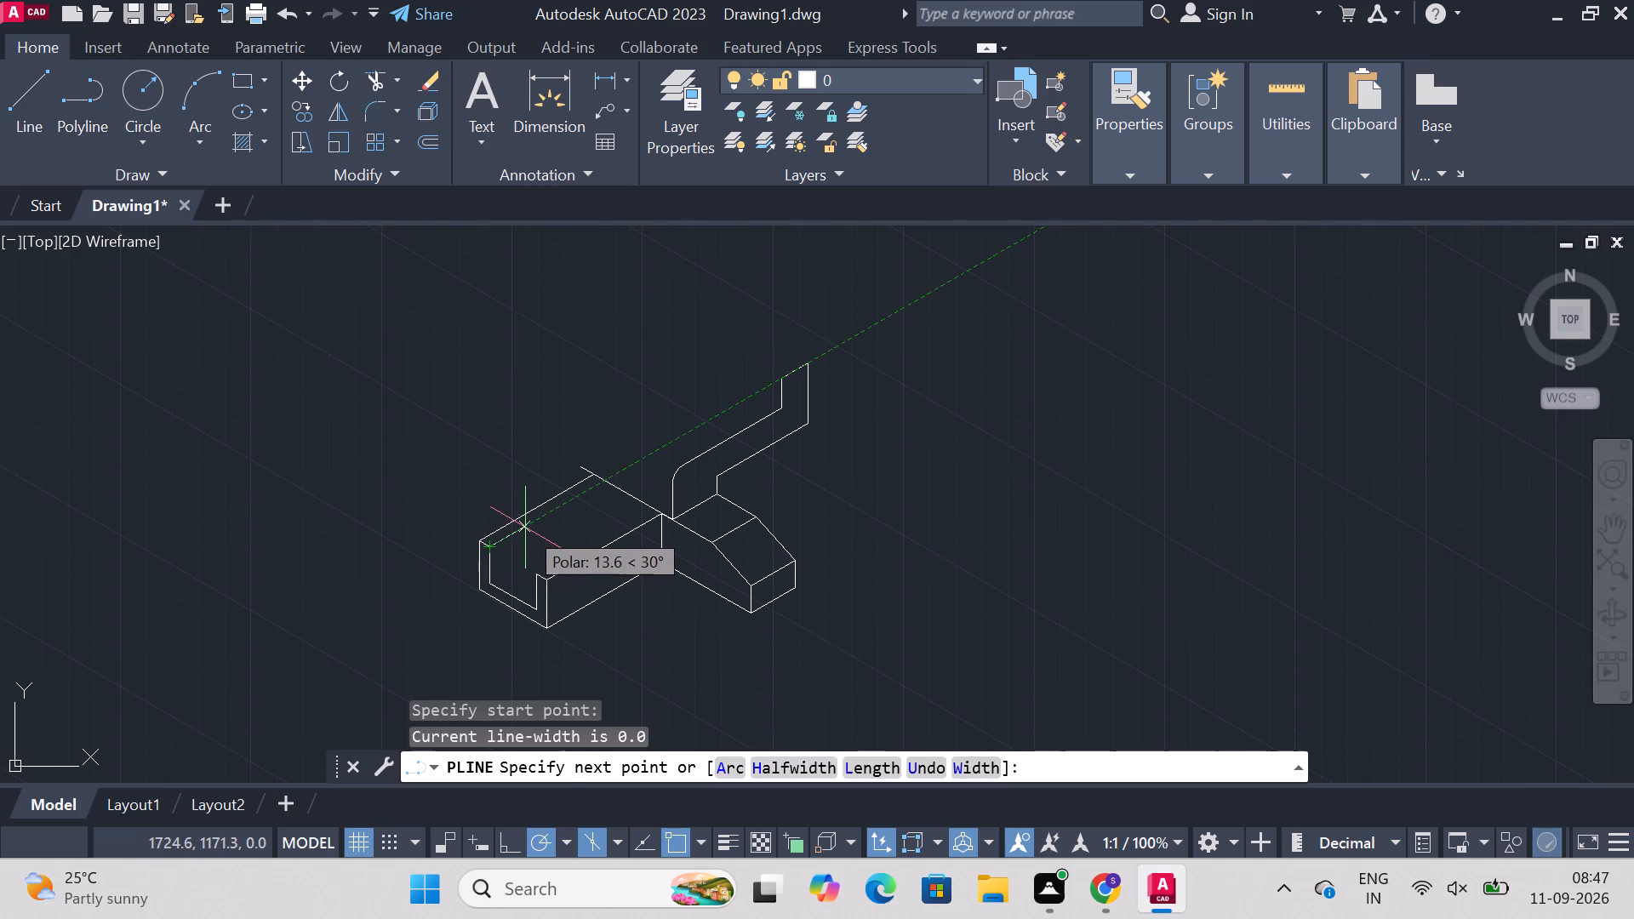
pyautogui.write('25')
pyautogui.press('Return')
pyautogui.press('Escape')
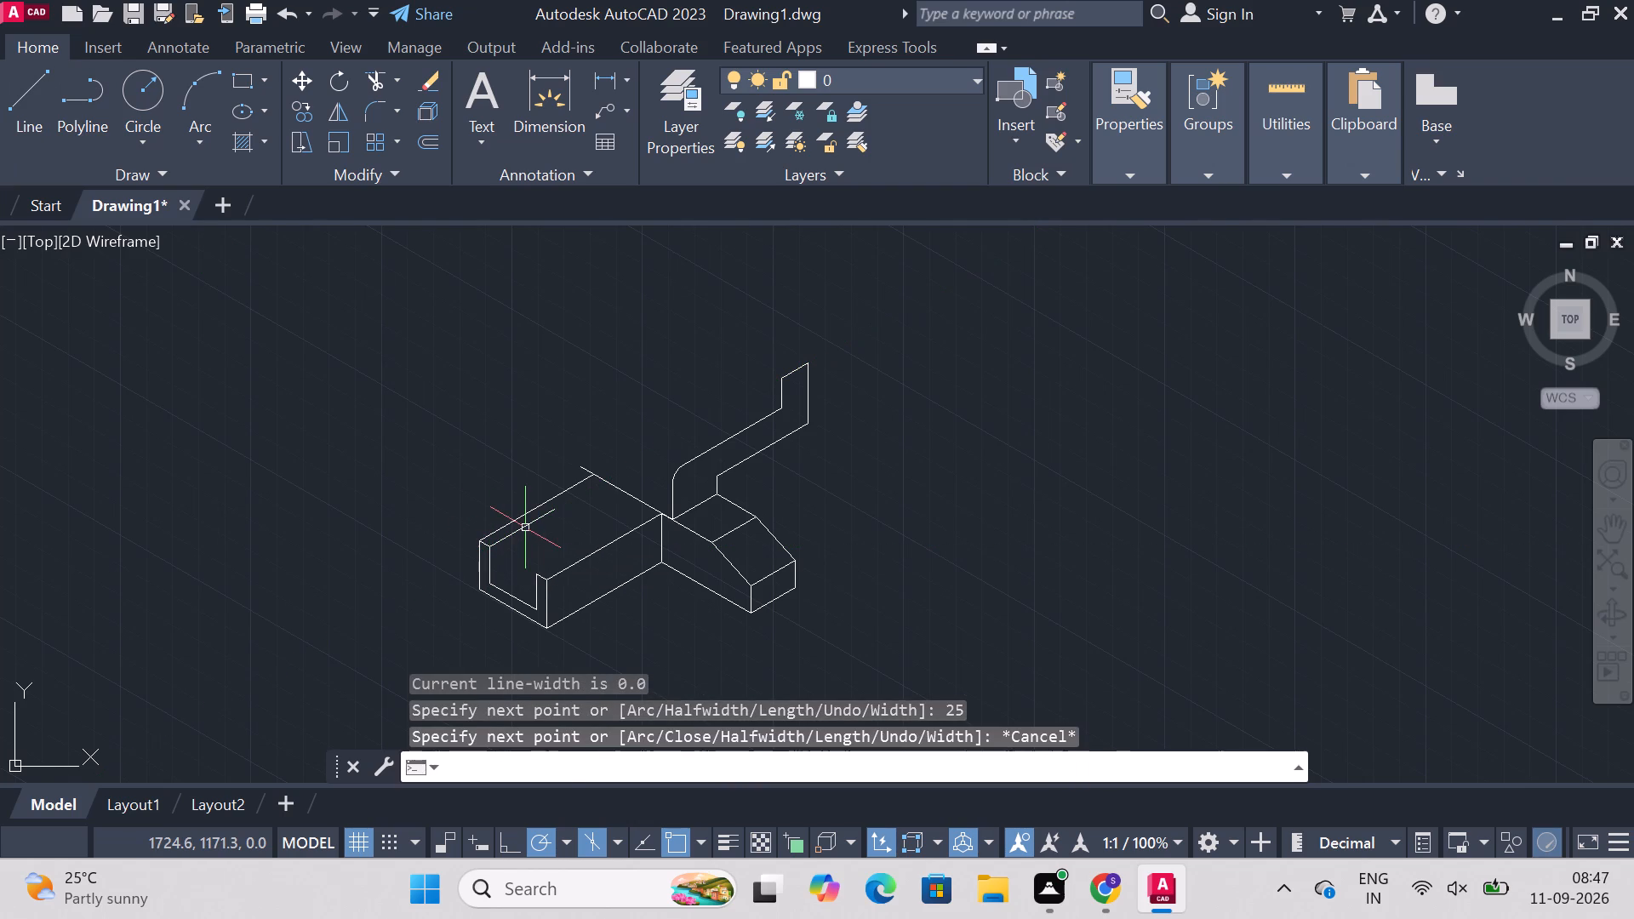
# Draw a 25 mm line at 30° from the inner top corner of the U-shaped face's near upright.
pyautogui.write('line')
pyautogui.press('Return')
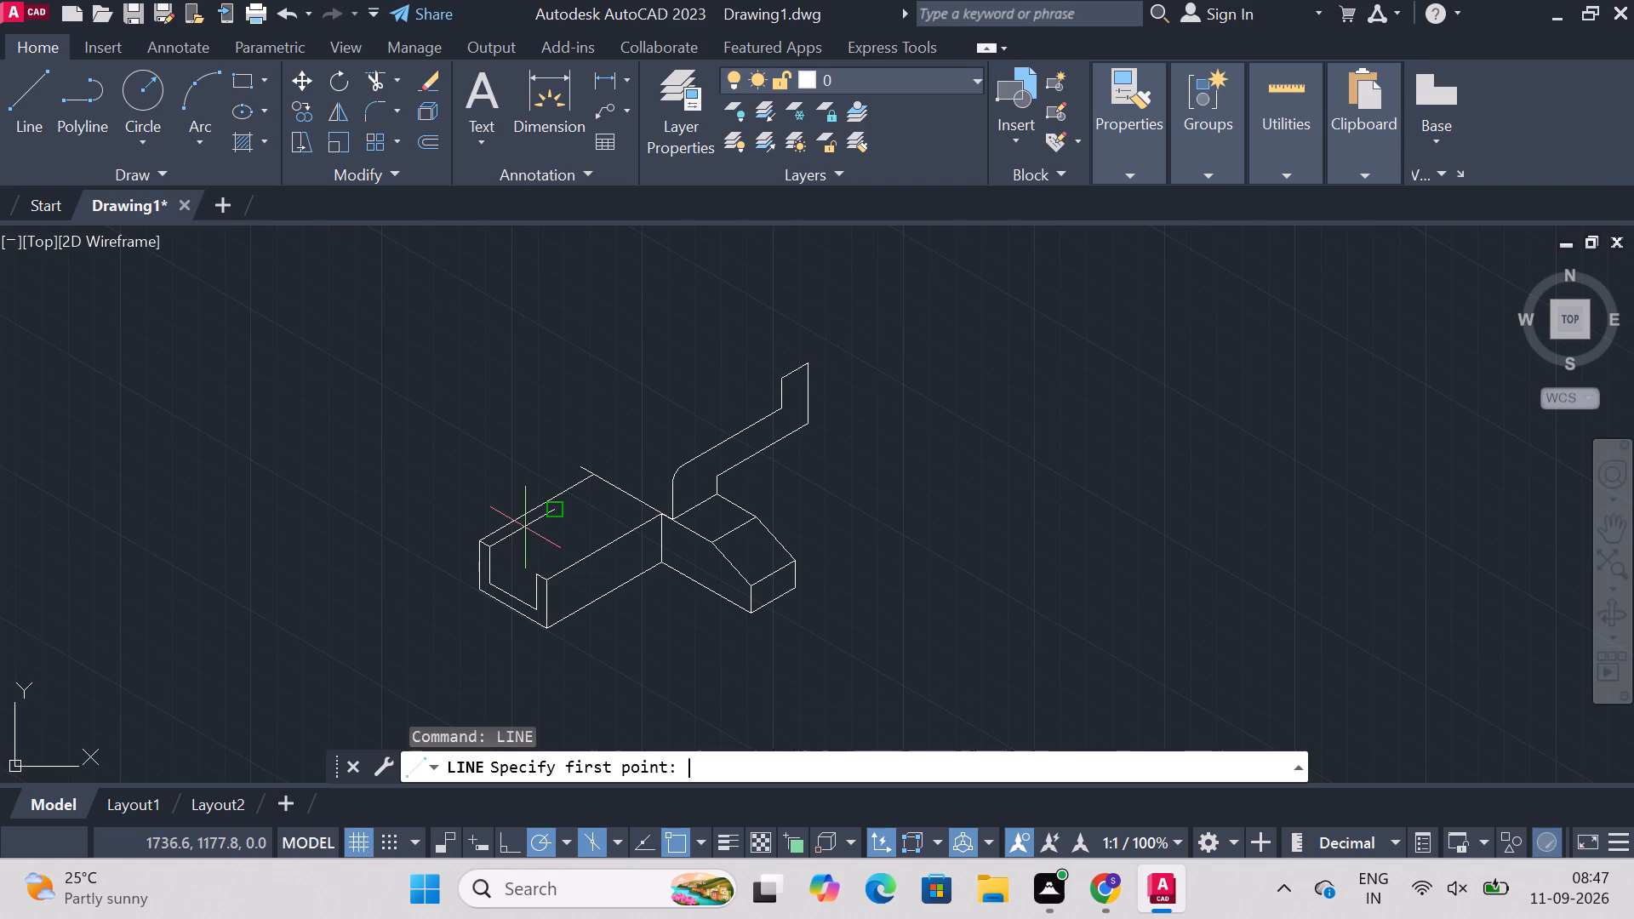
pyautogui.click(534, 577)
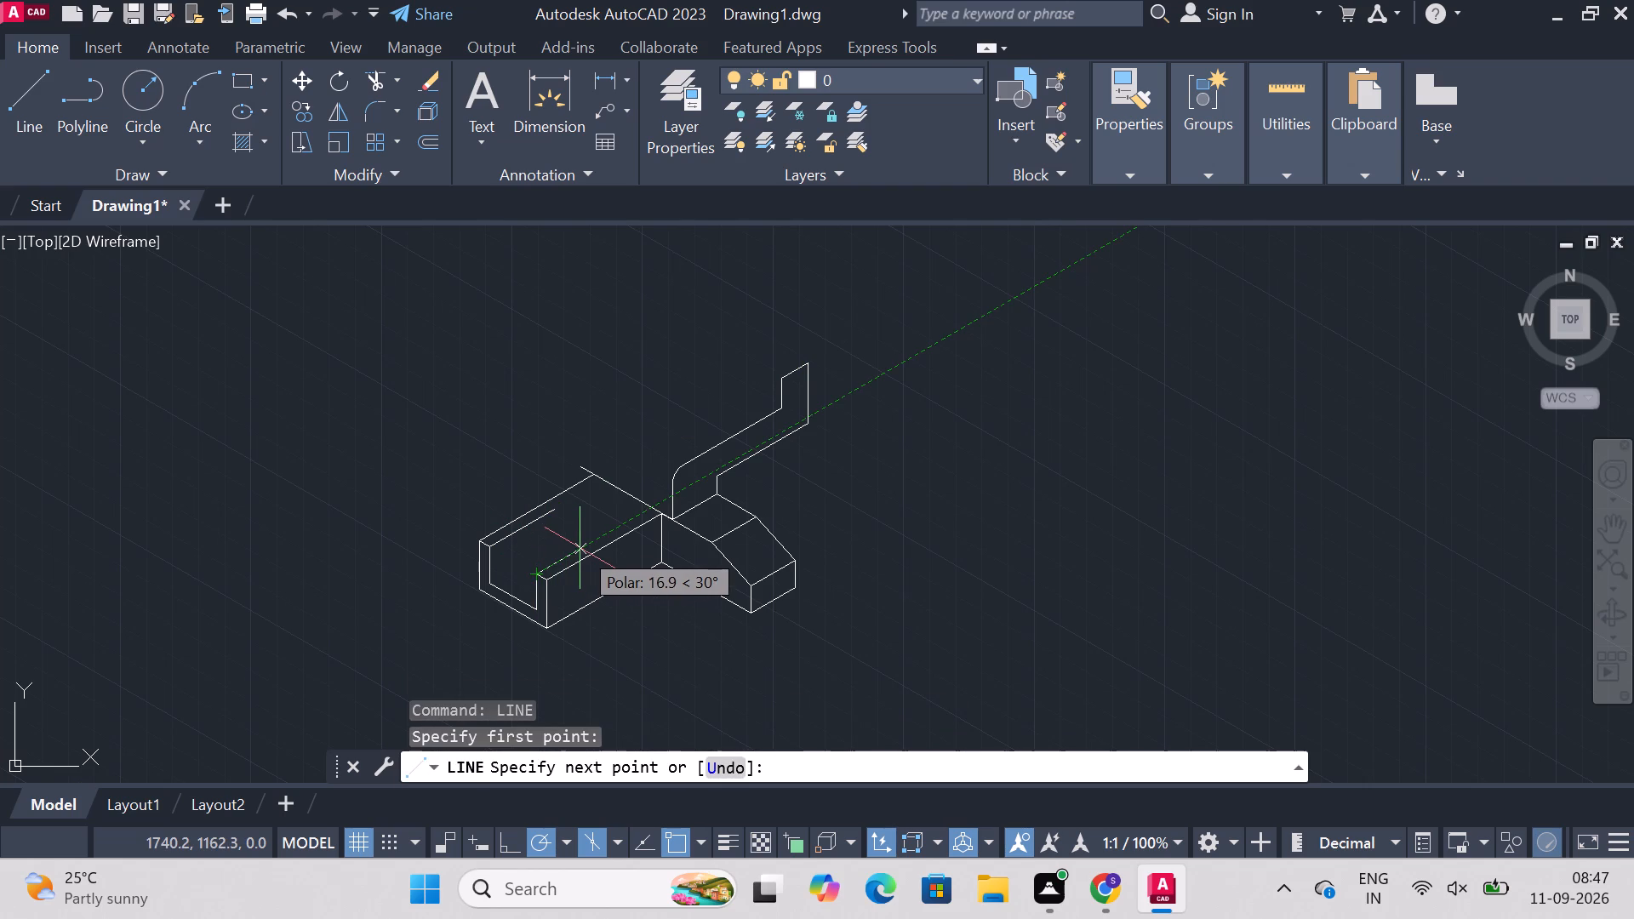
pyautogui.write('25')
pyautogui.press('Return')
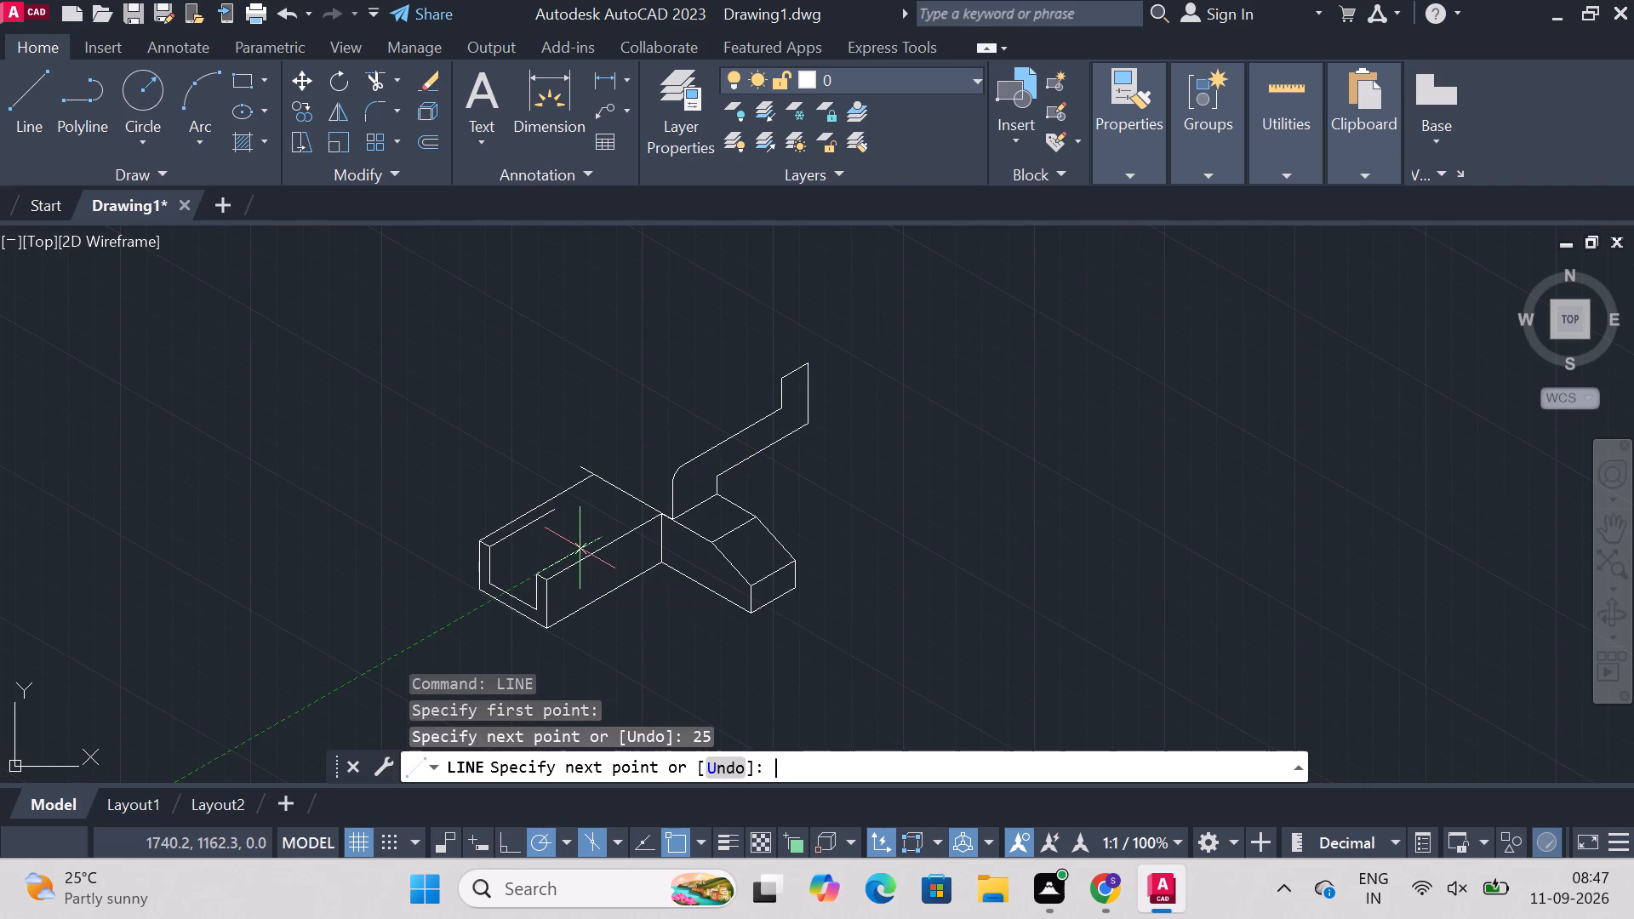
pyautogui.press('Escape')
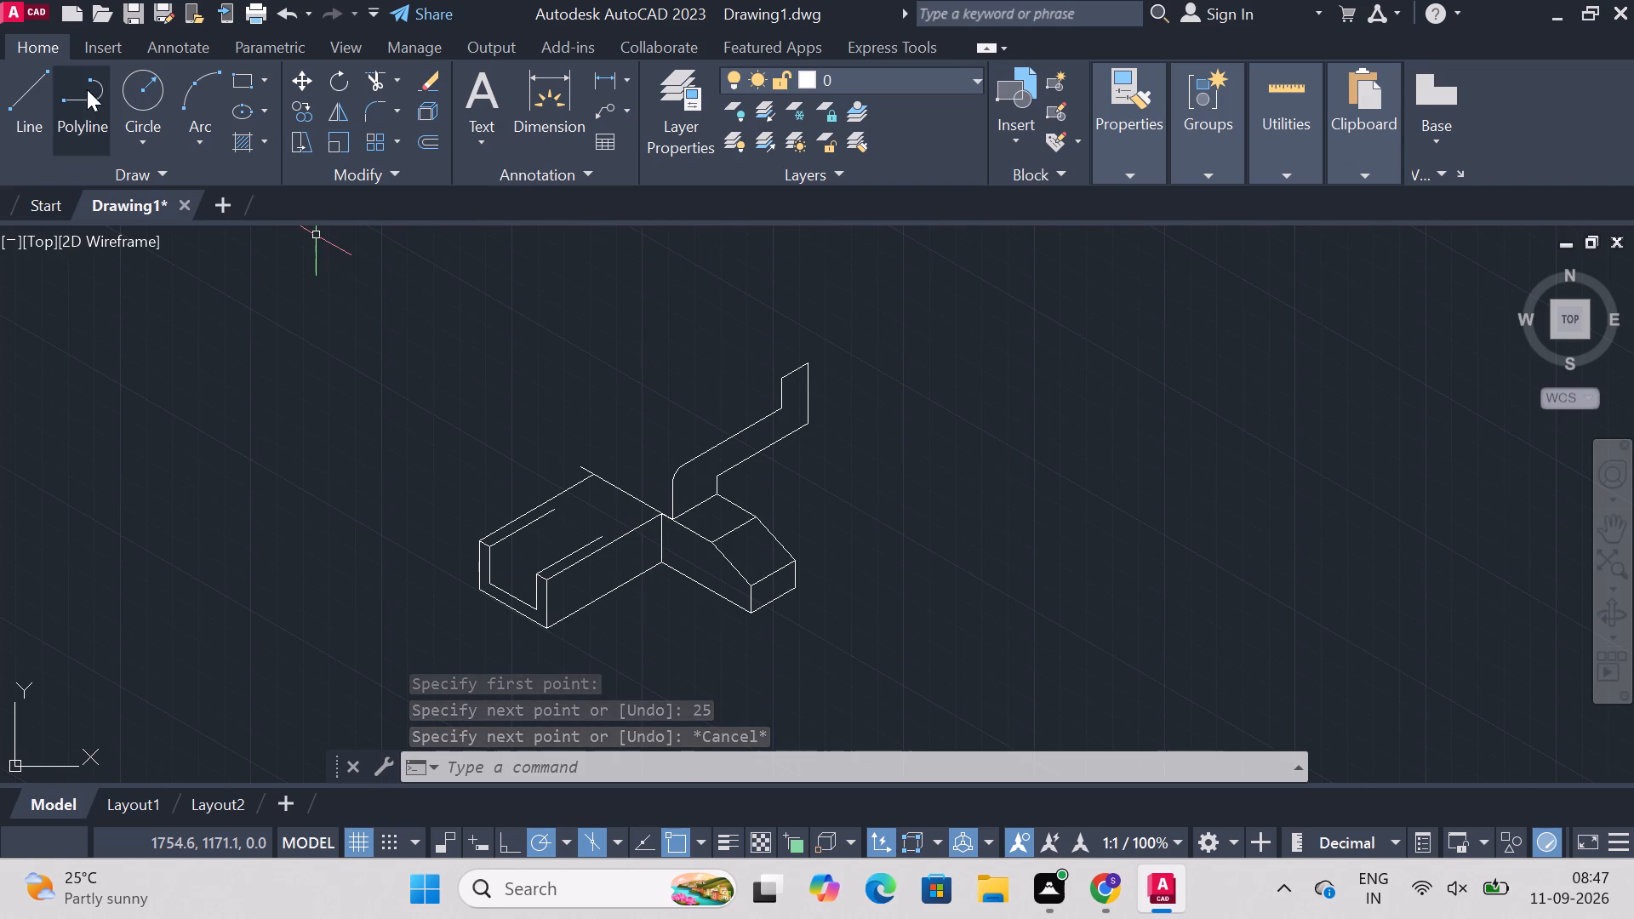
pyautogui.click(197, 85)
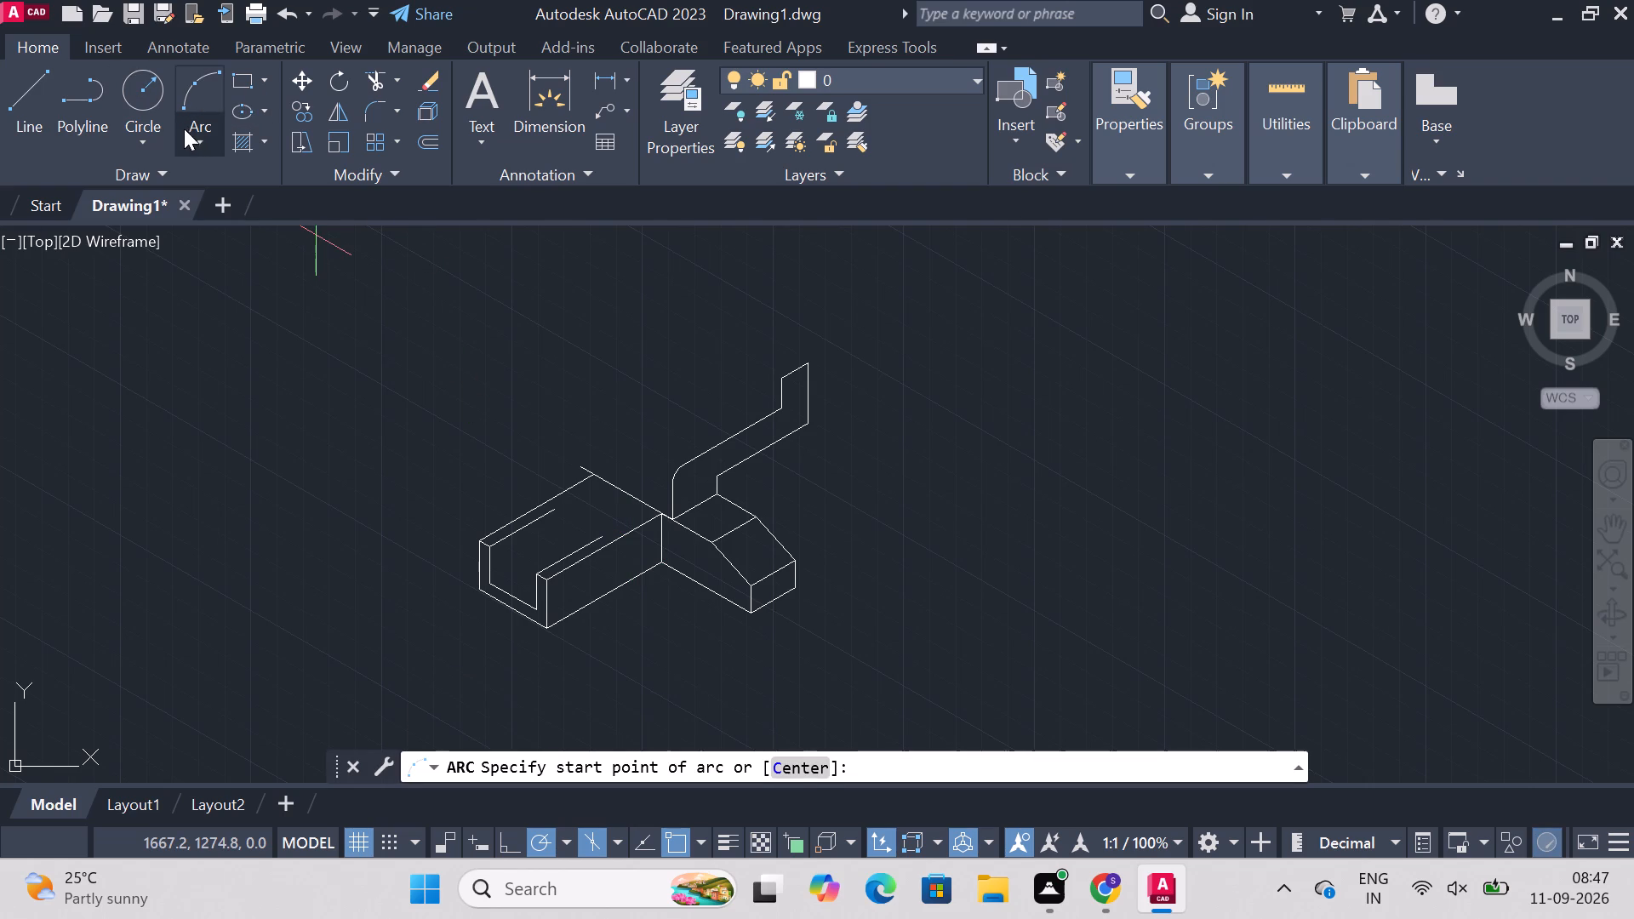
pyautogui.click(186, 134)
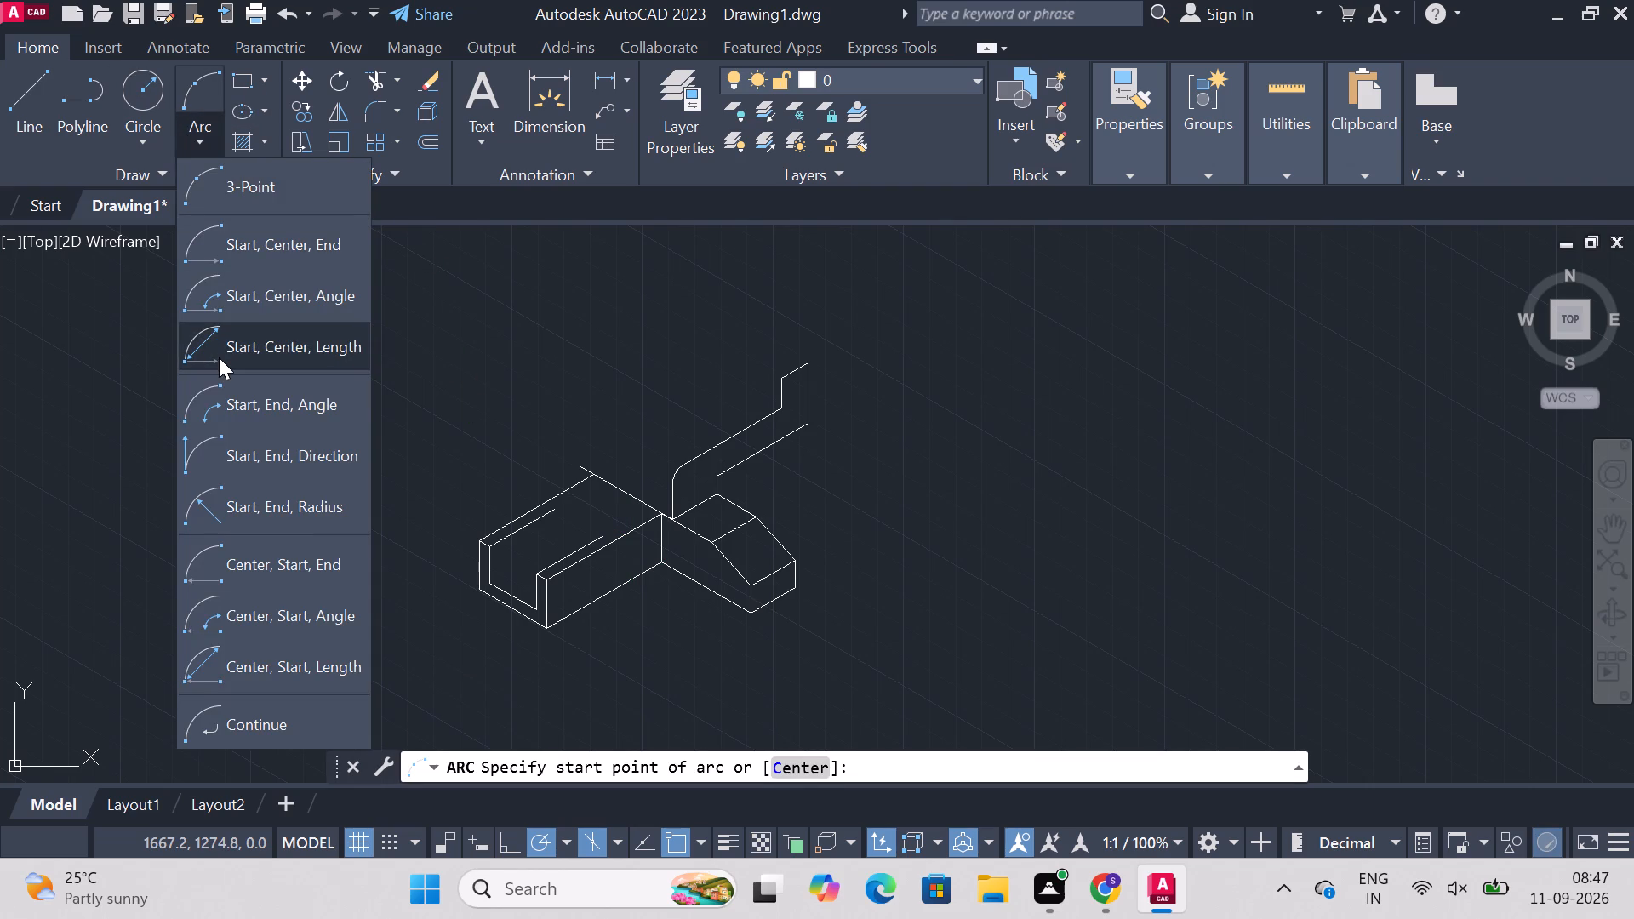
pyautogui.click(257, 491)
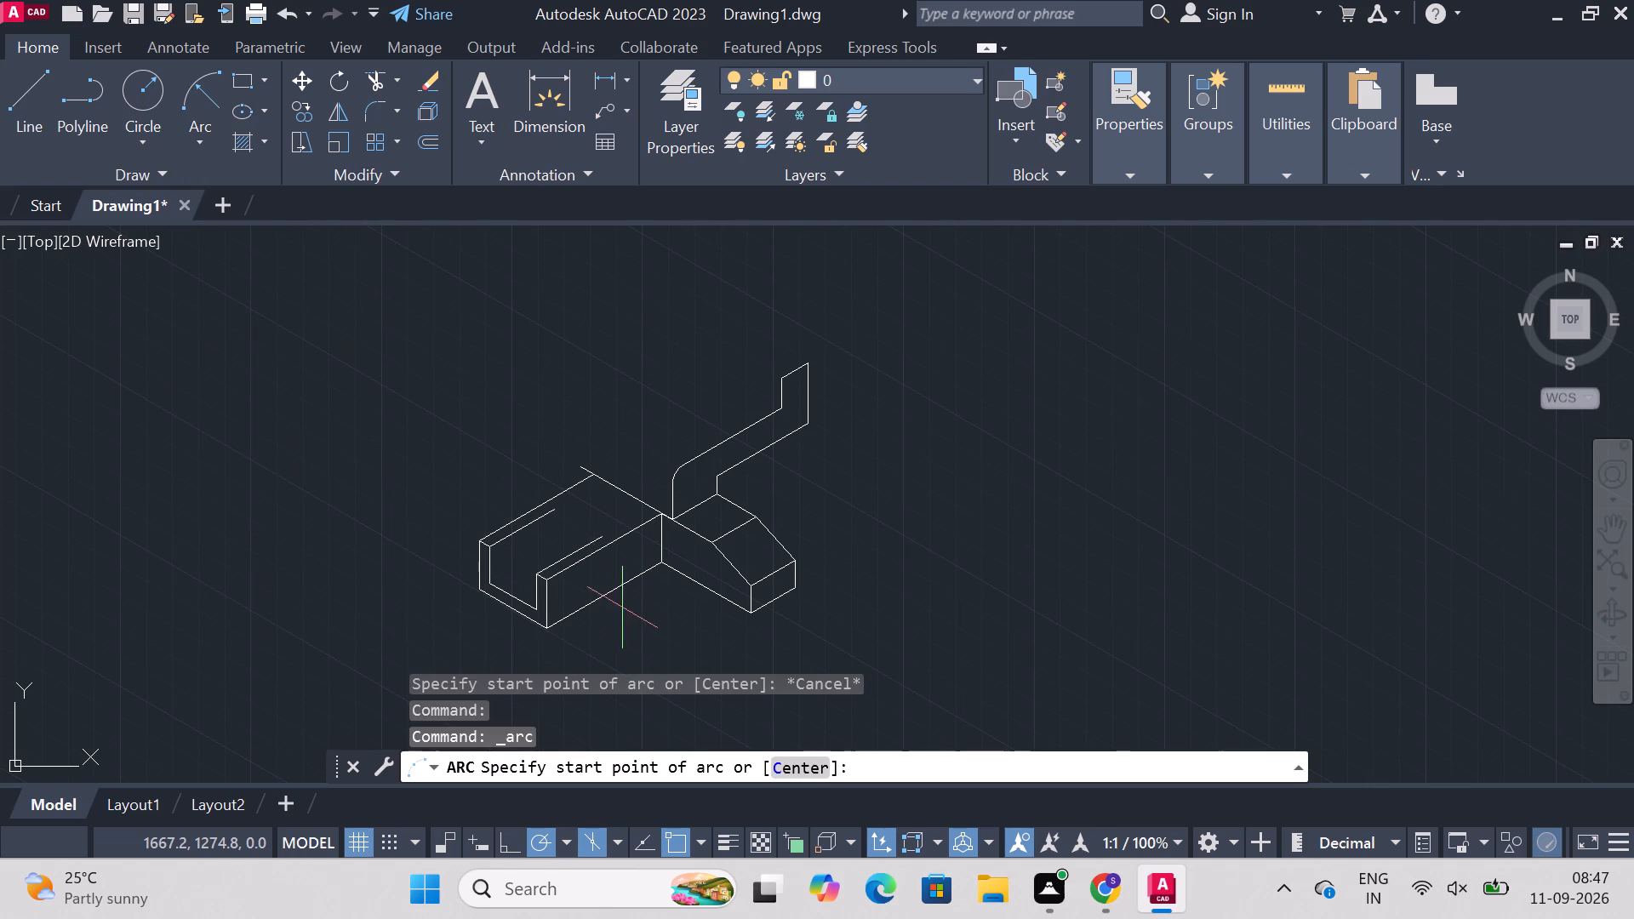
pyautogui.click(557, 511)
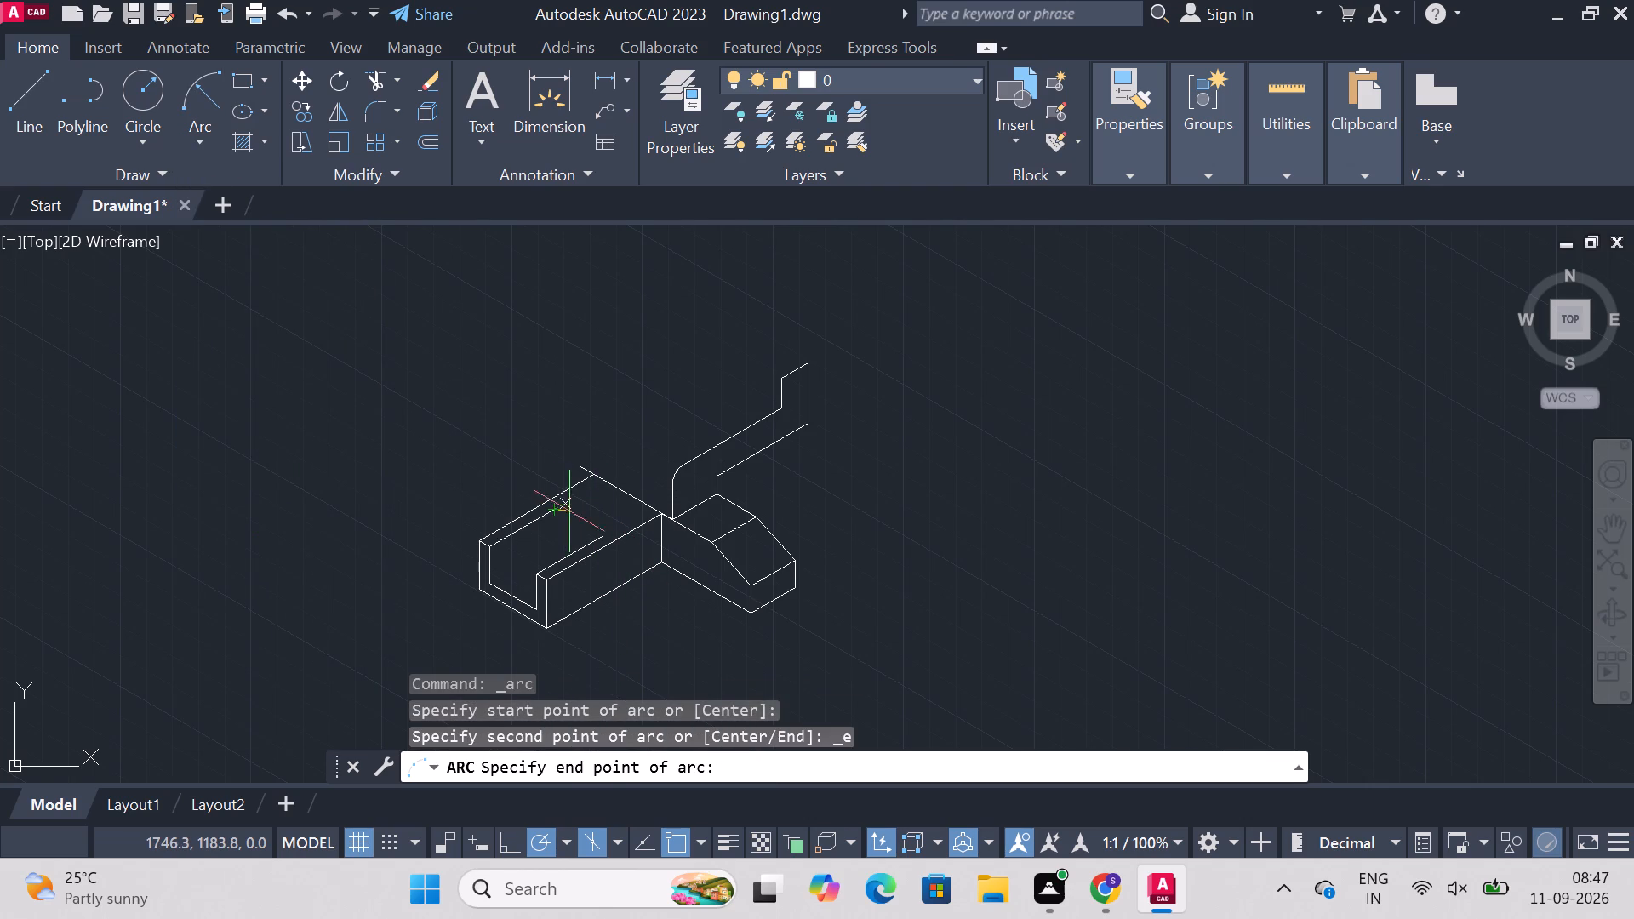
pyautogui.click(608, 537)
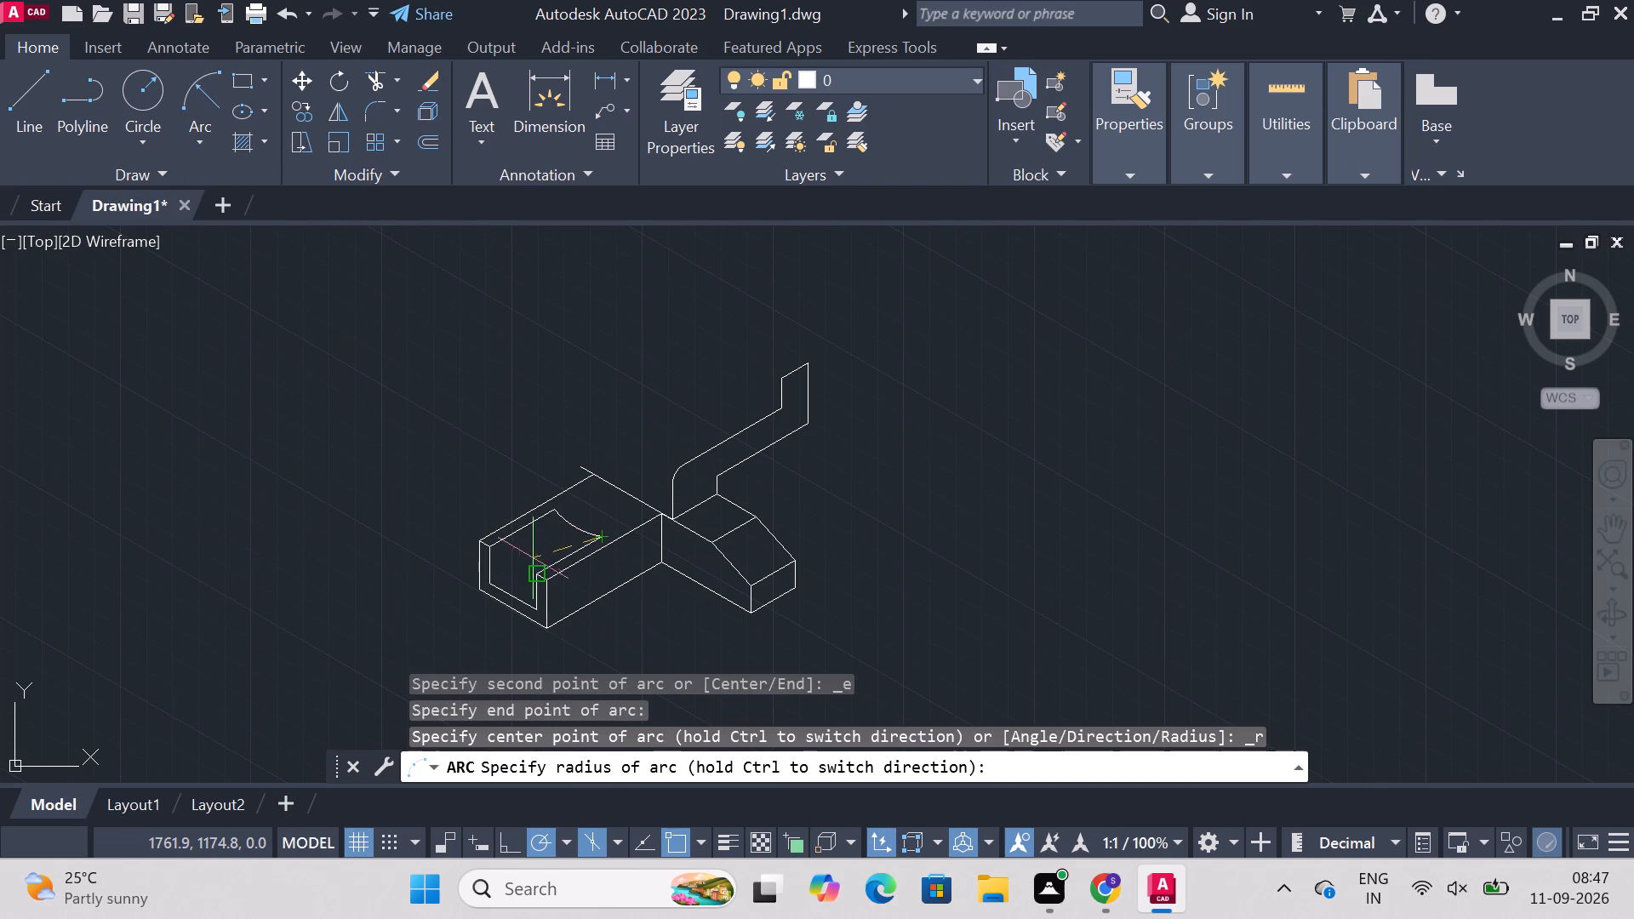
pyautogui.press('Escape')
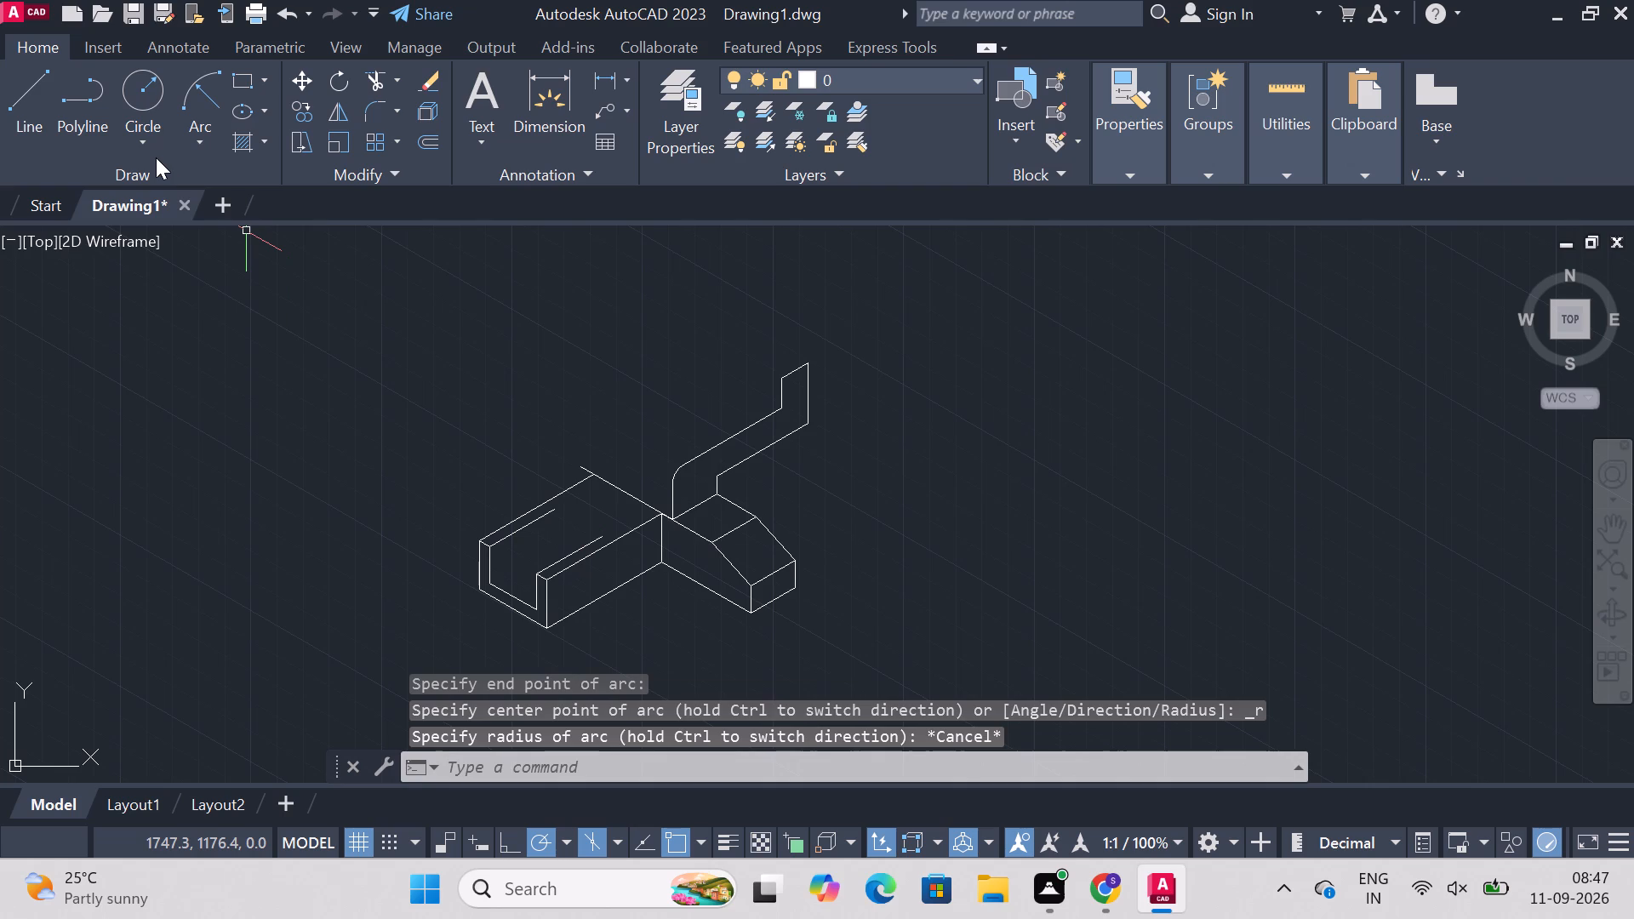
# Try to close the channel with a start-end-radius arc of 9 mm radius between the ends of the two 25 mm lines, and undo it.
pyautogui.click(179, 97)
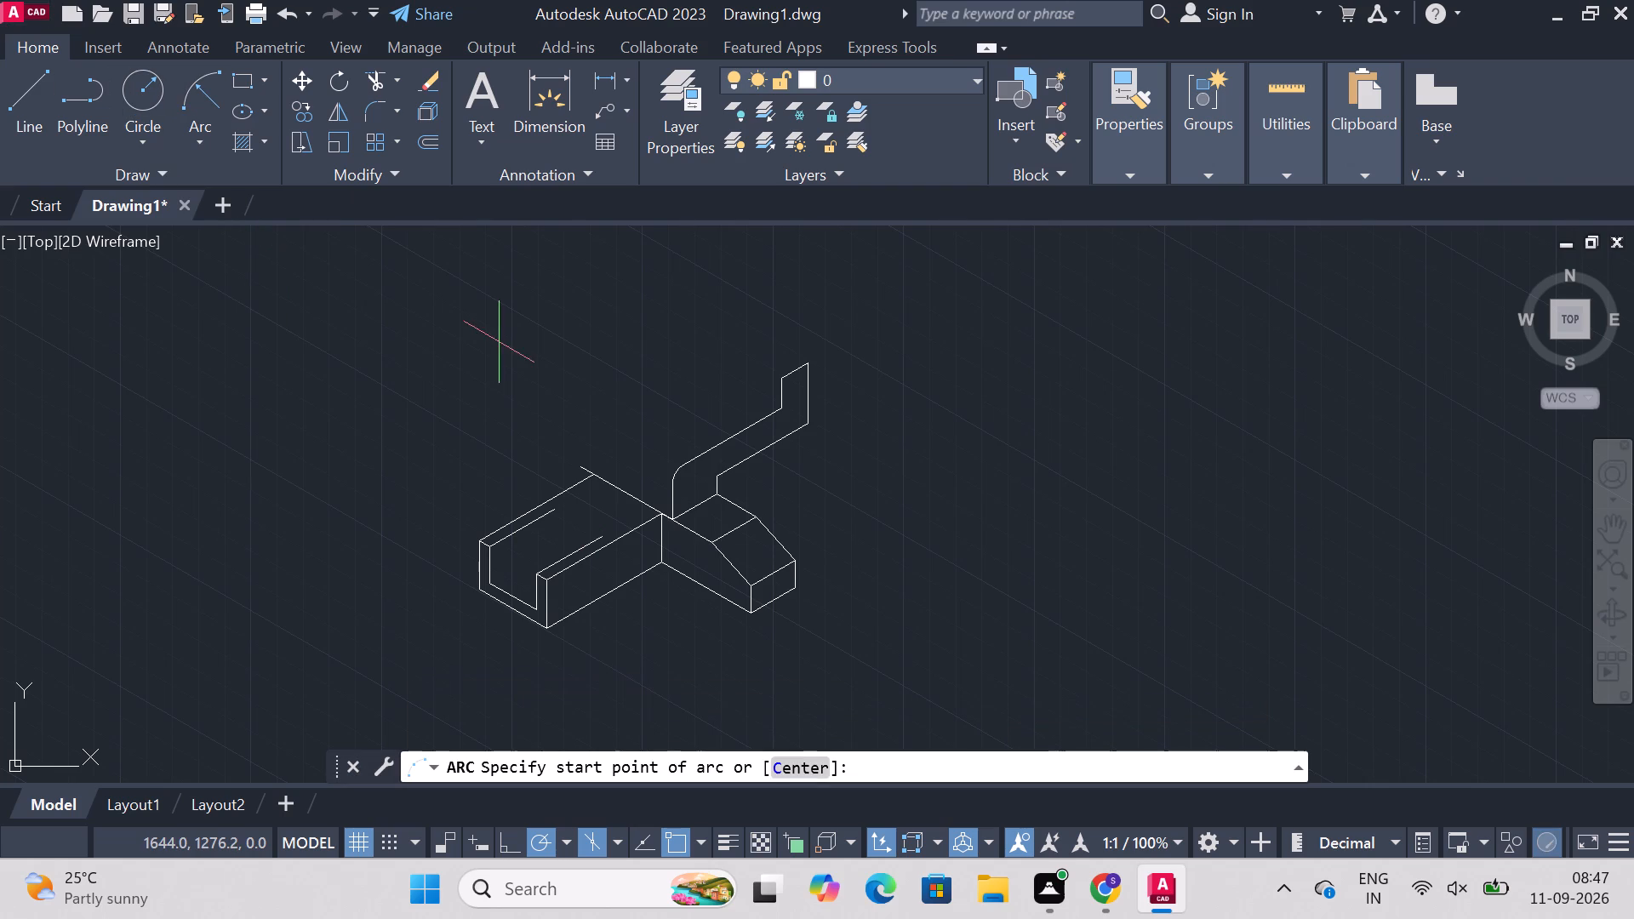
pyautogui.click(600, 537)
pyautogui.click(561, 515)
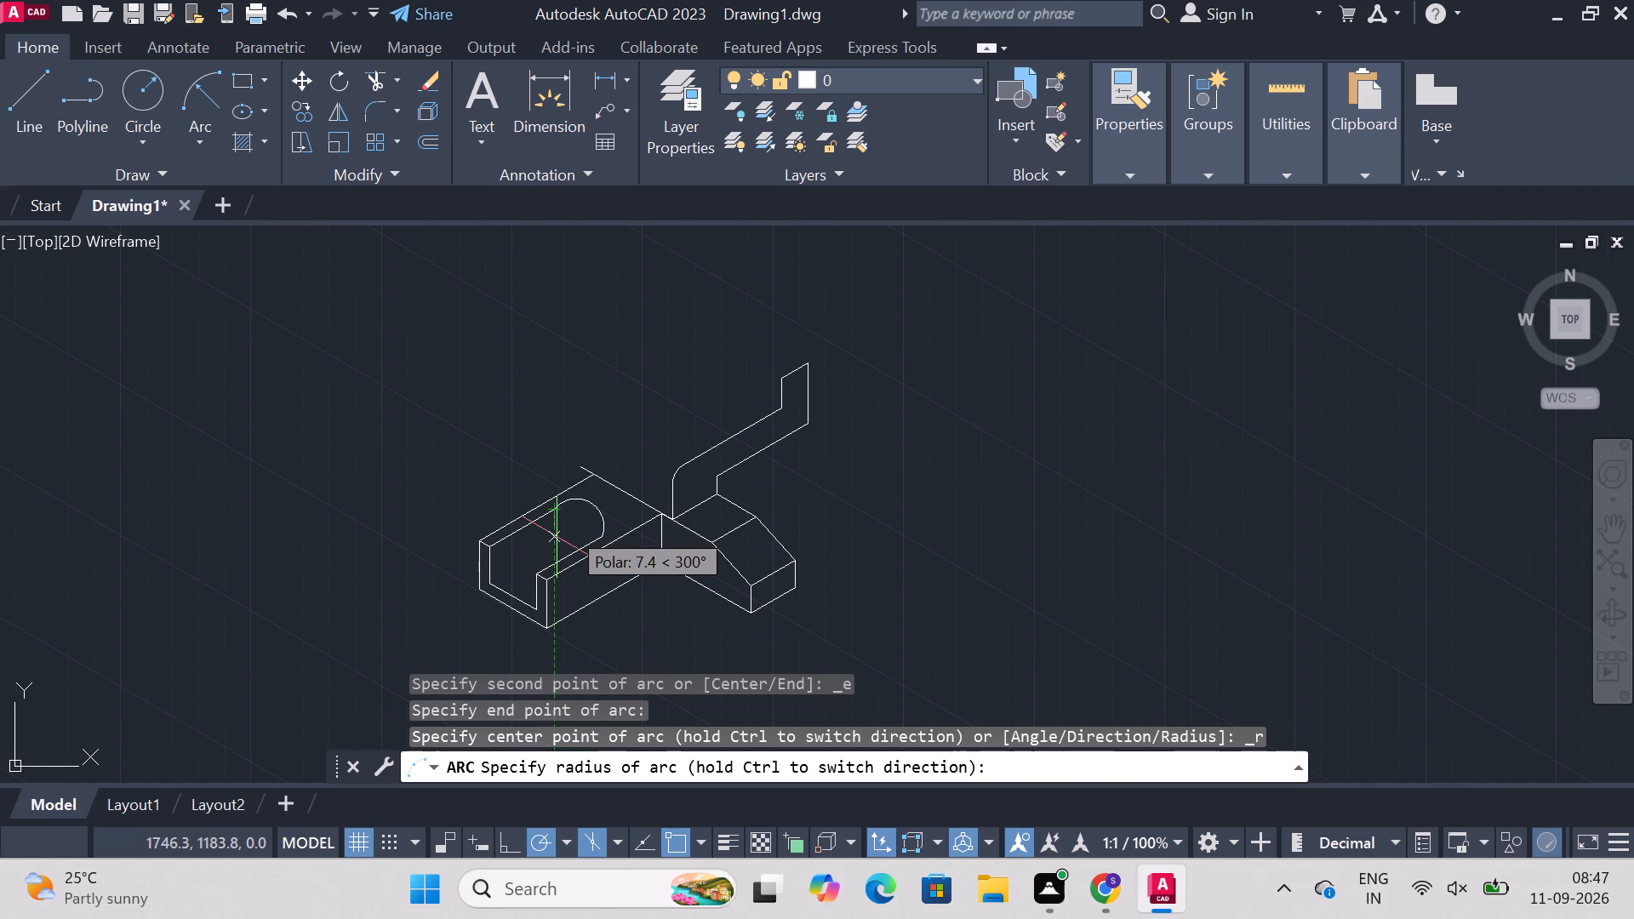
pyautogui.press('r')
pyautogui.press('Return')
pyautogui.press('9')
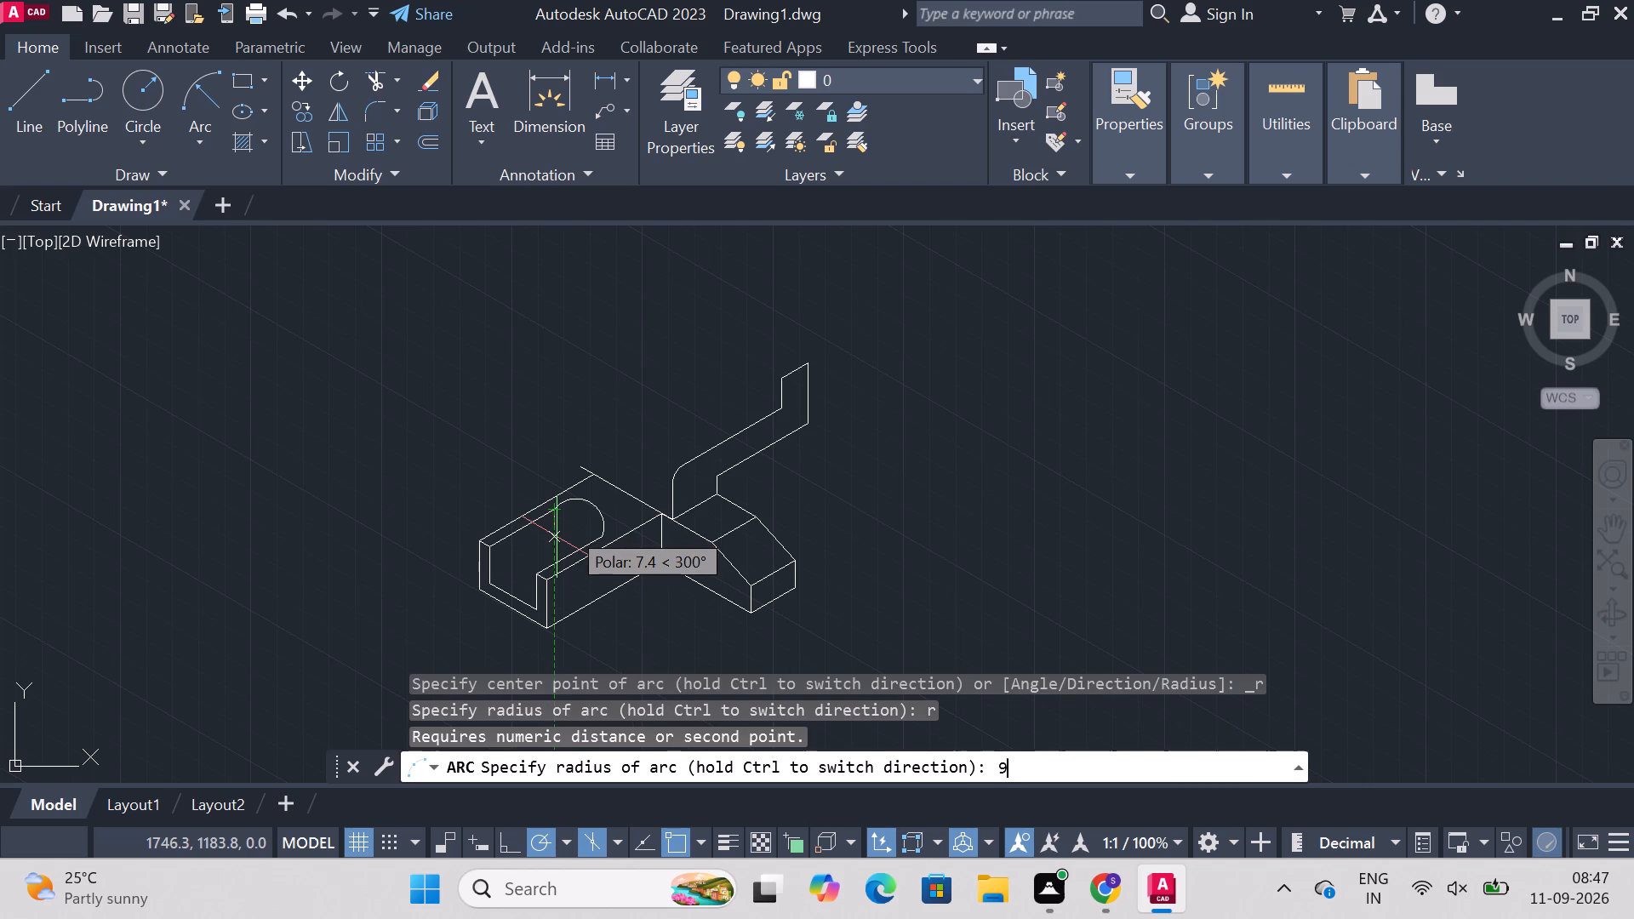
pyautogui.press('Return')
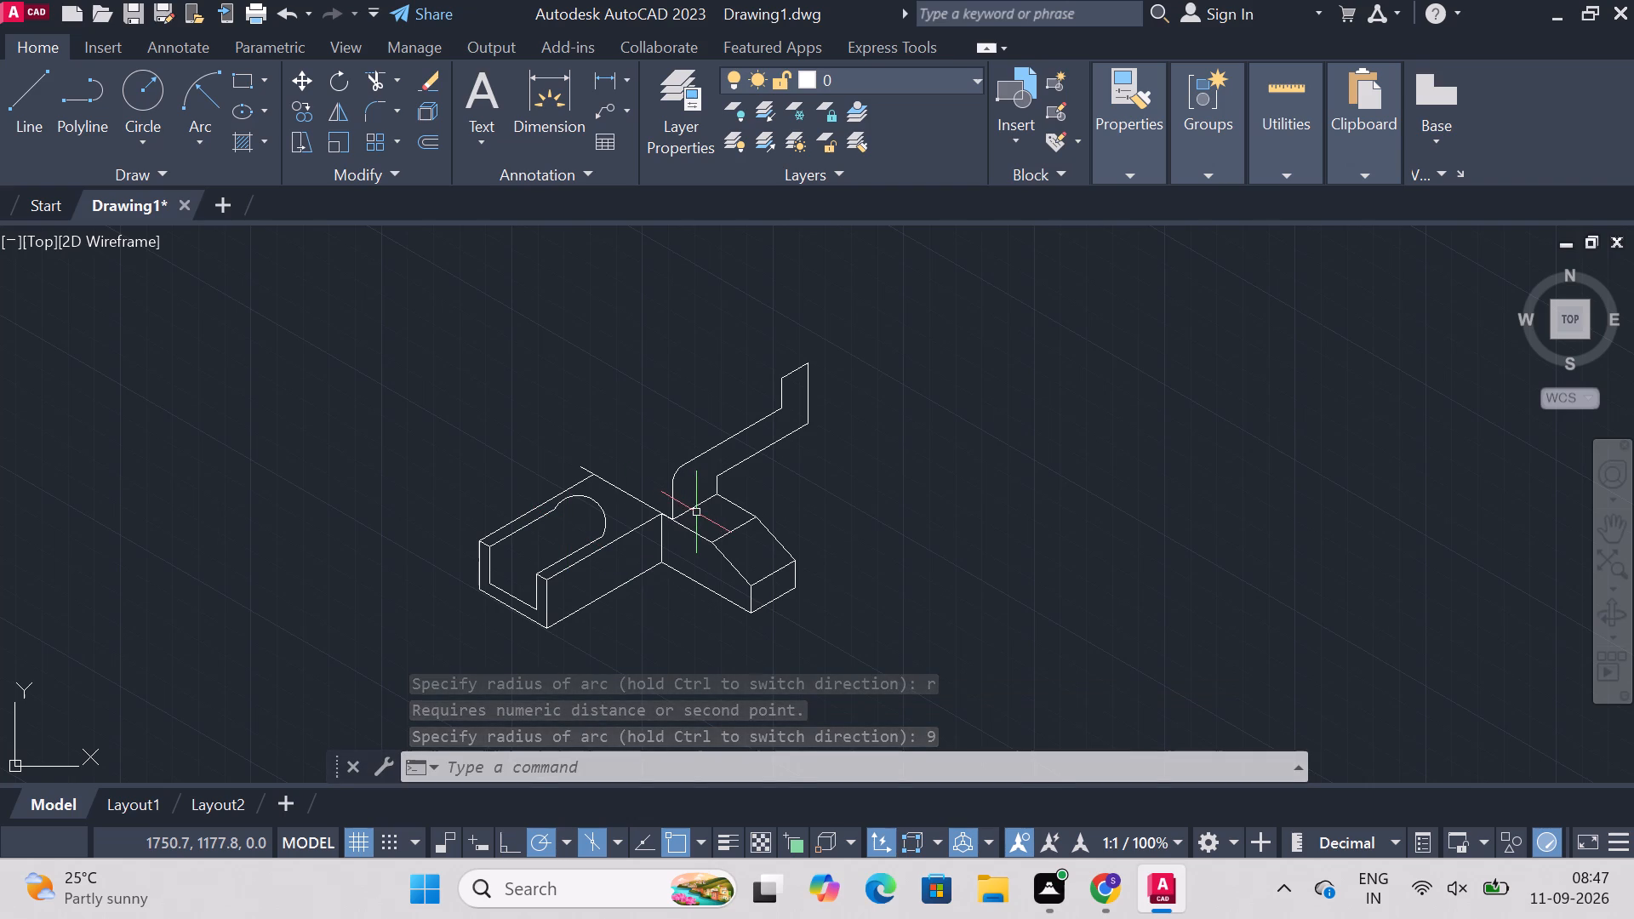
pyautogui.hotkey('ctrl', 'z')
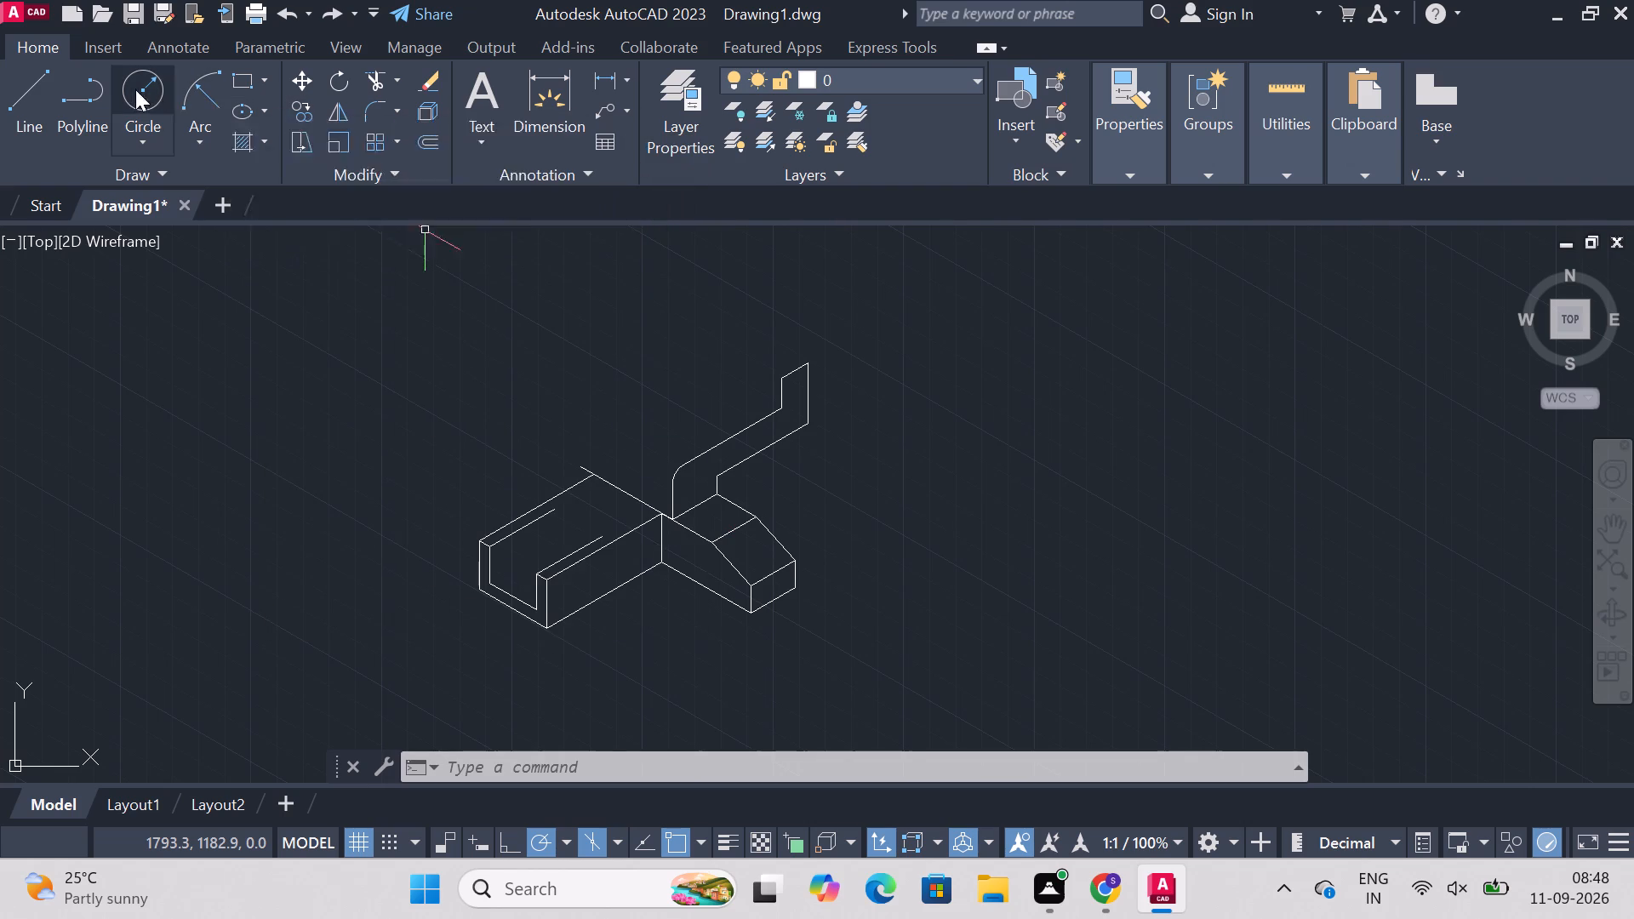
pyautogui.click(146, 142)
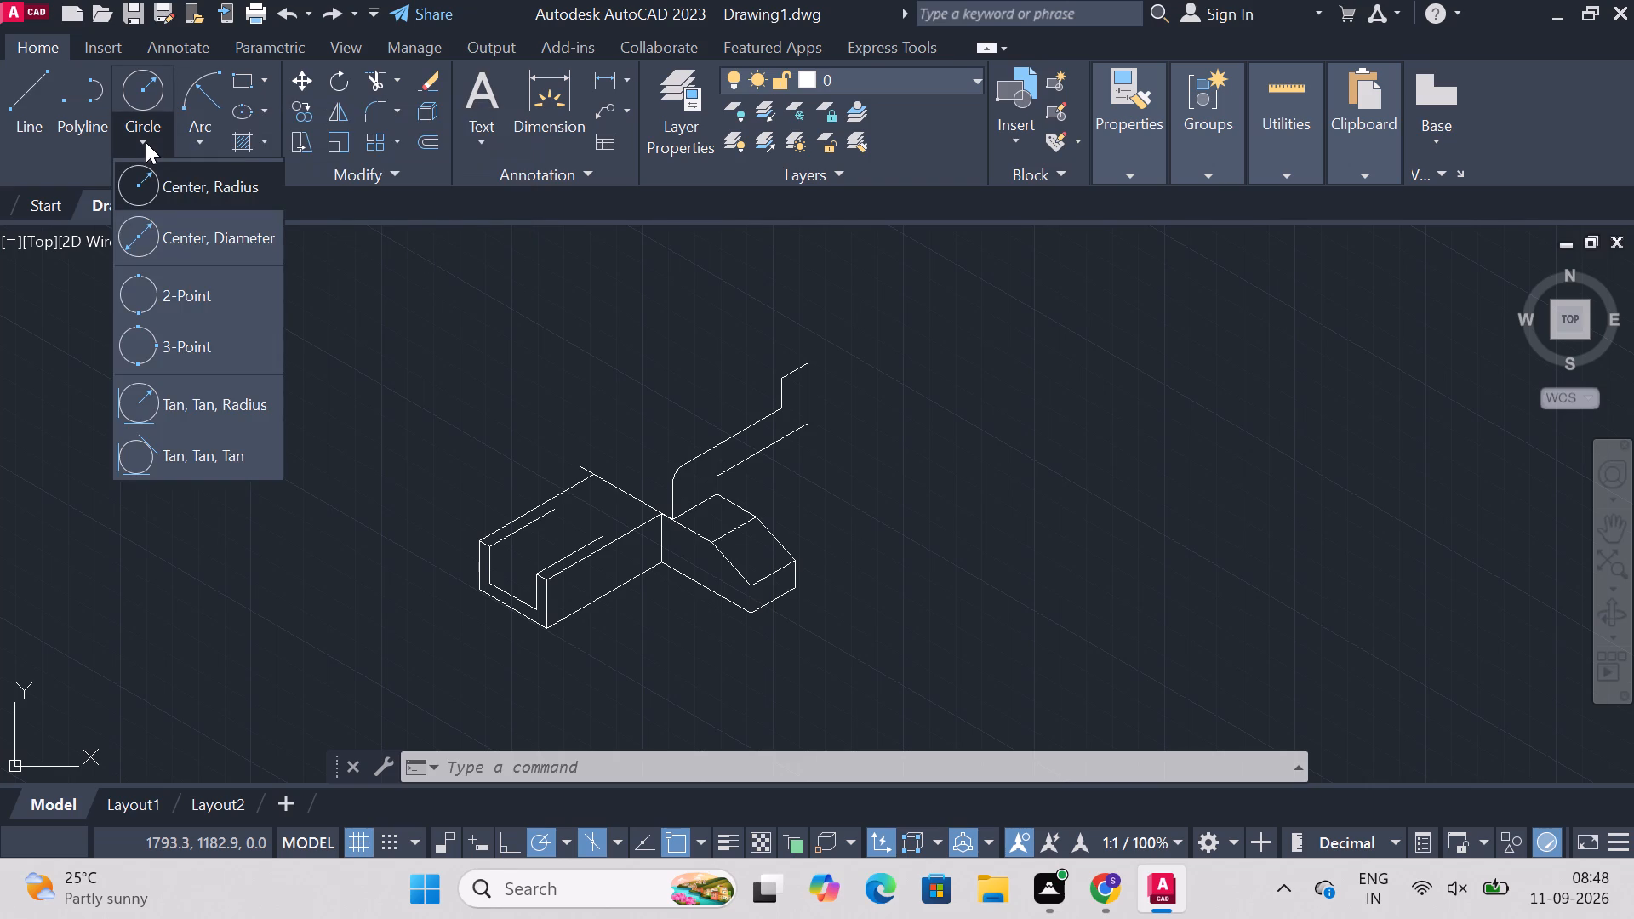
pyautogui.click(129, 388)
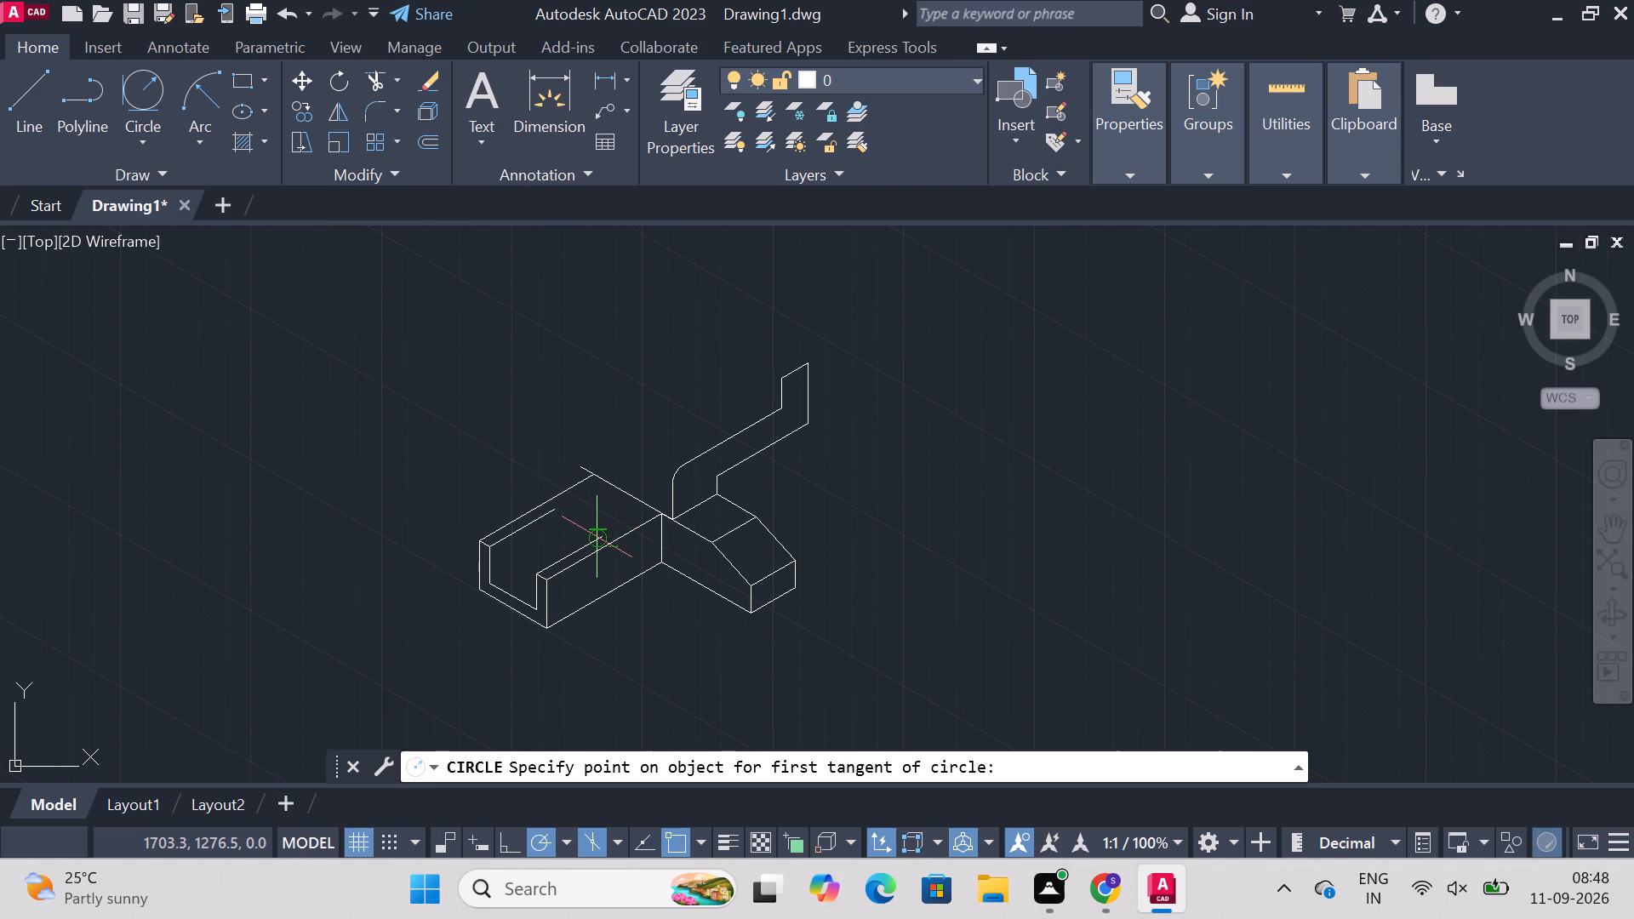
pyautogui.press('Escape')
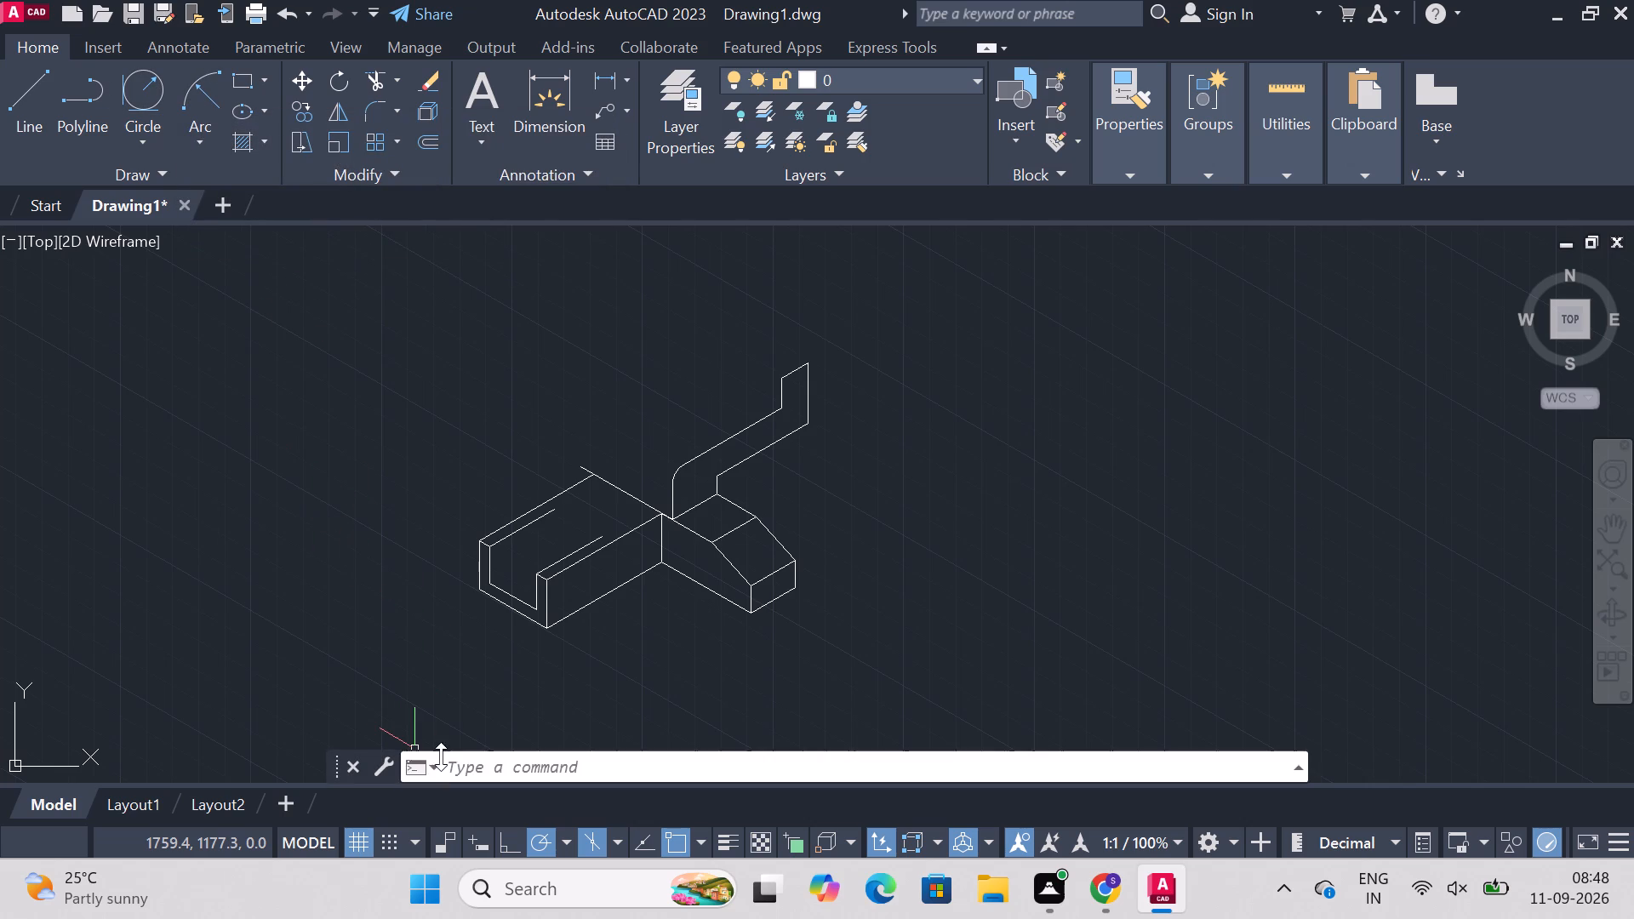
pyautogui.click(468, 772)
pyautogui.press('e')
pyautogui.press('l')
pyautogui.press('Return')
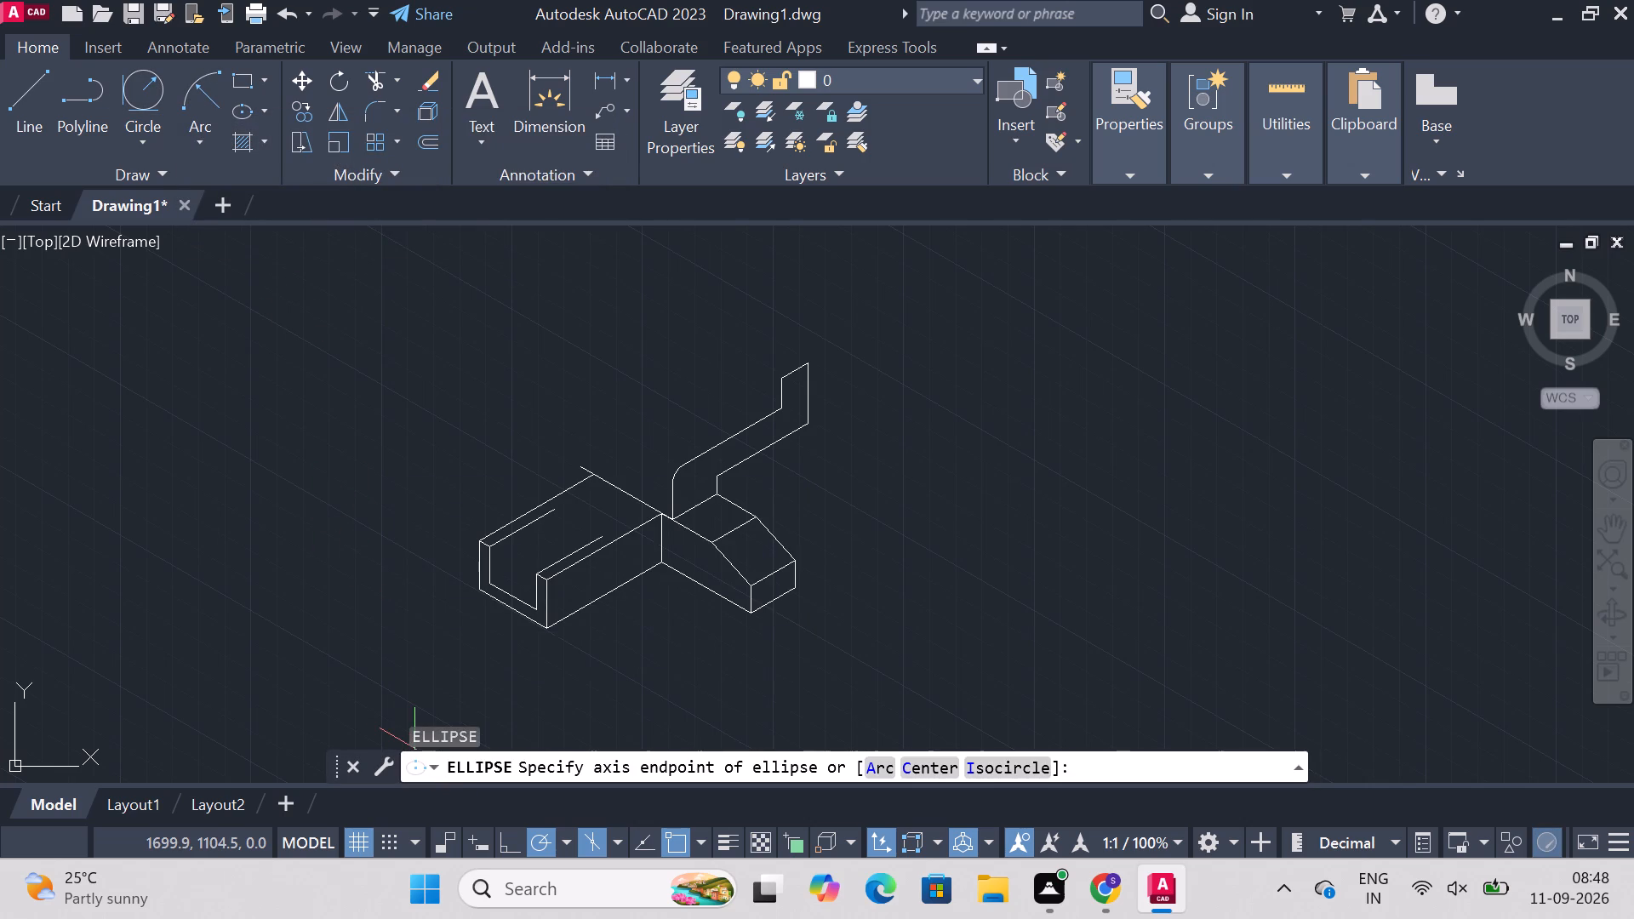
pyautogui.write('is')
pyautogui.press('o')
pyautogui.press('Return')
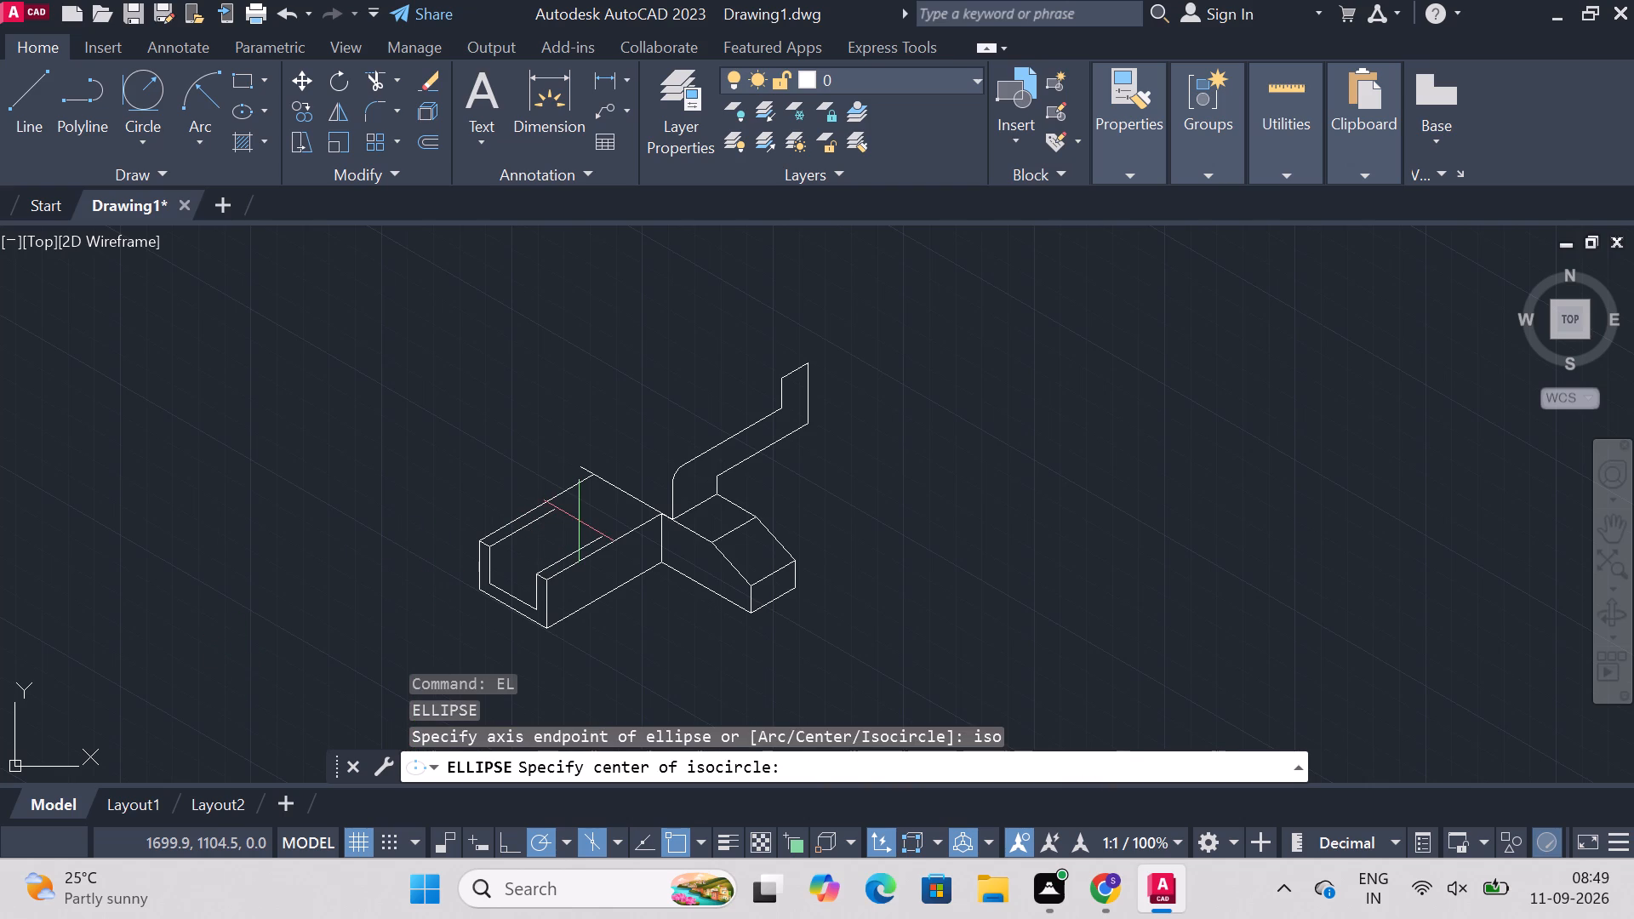
# Draw a 9 mm line at 330° from the end of the channel's far 25 mm line towards the near one.
pyautogui.click(38, 118)
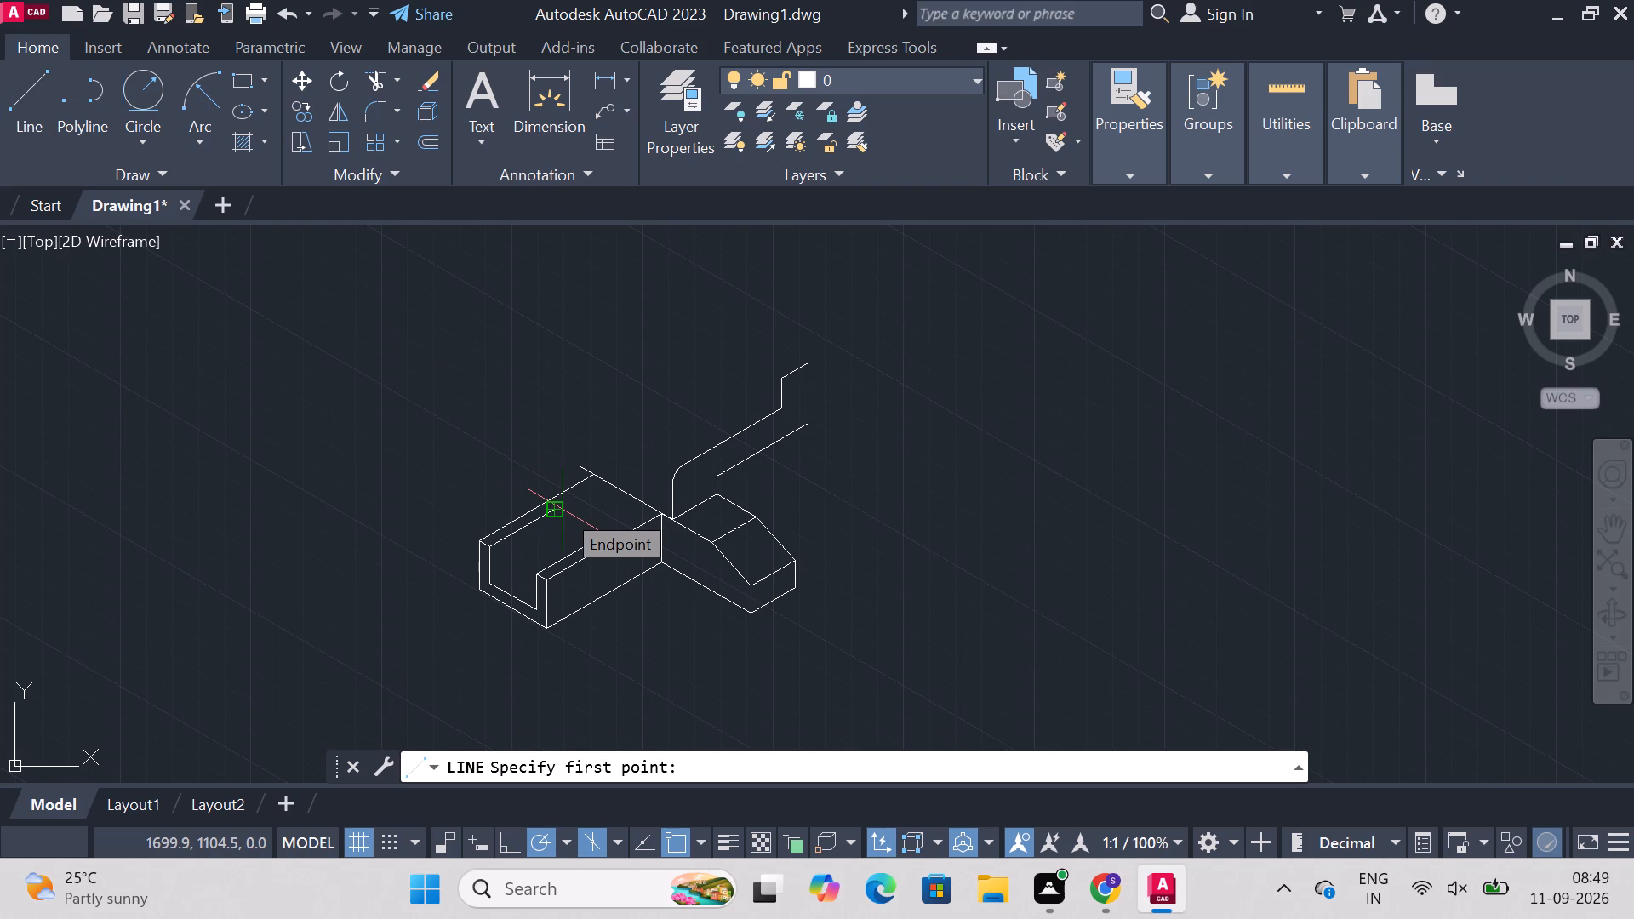
pyautogui.click(561, 511)
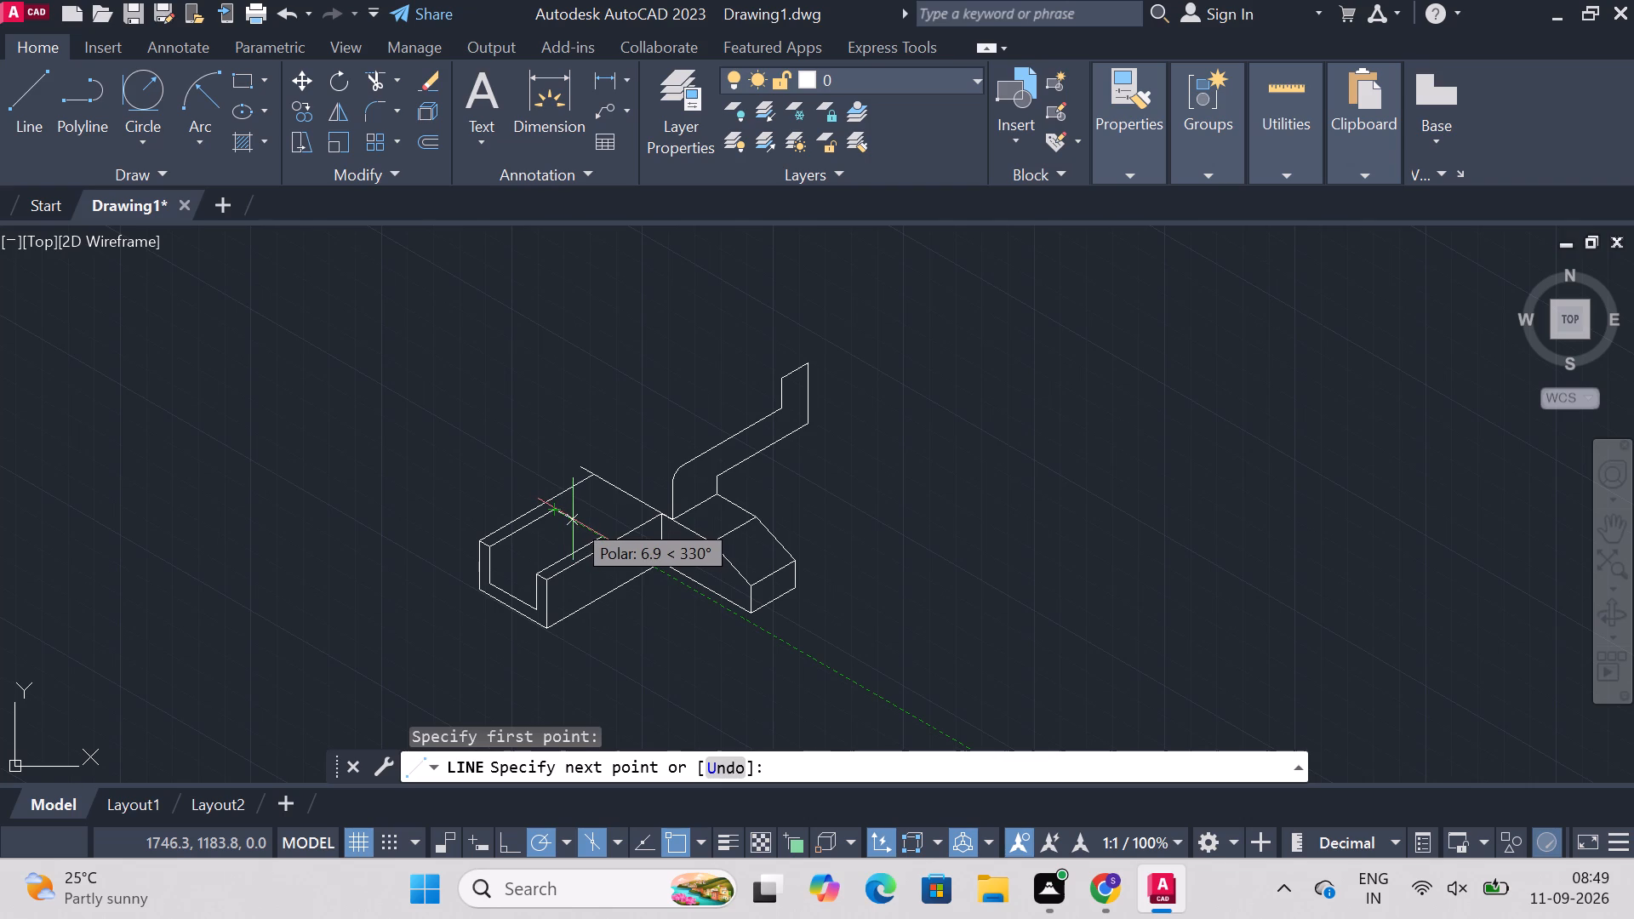
pyautogui.press('9')
pyautogui.press('Return')
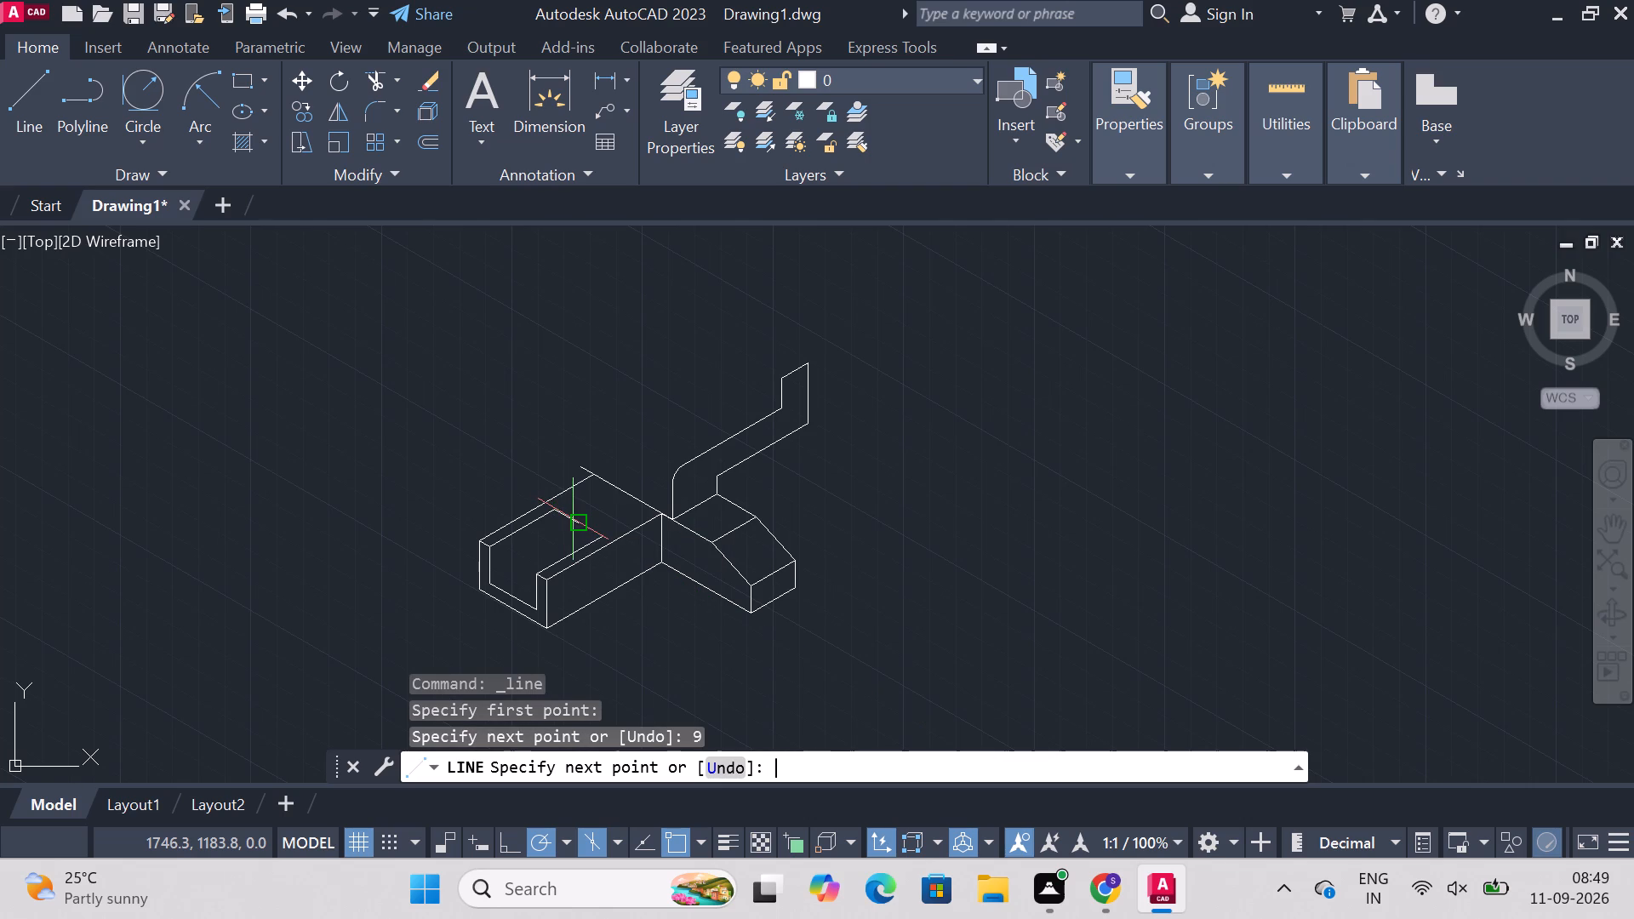
pyautogui.press('Escape')
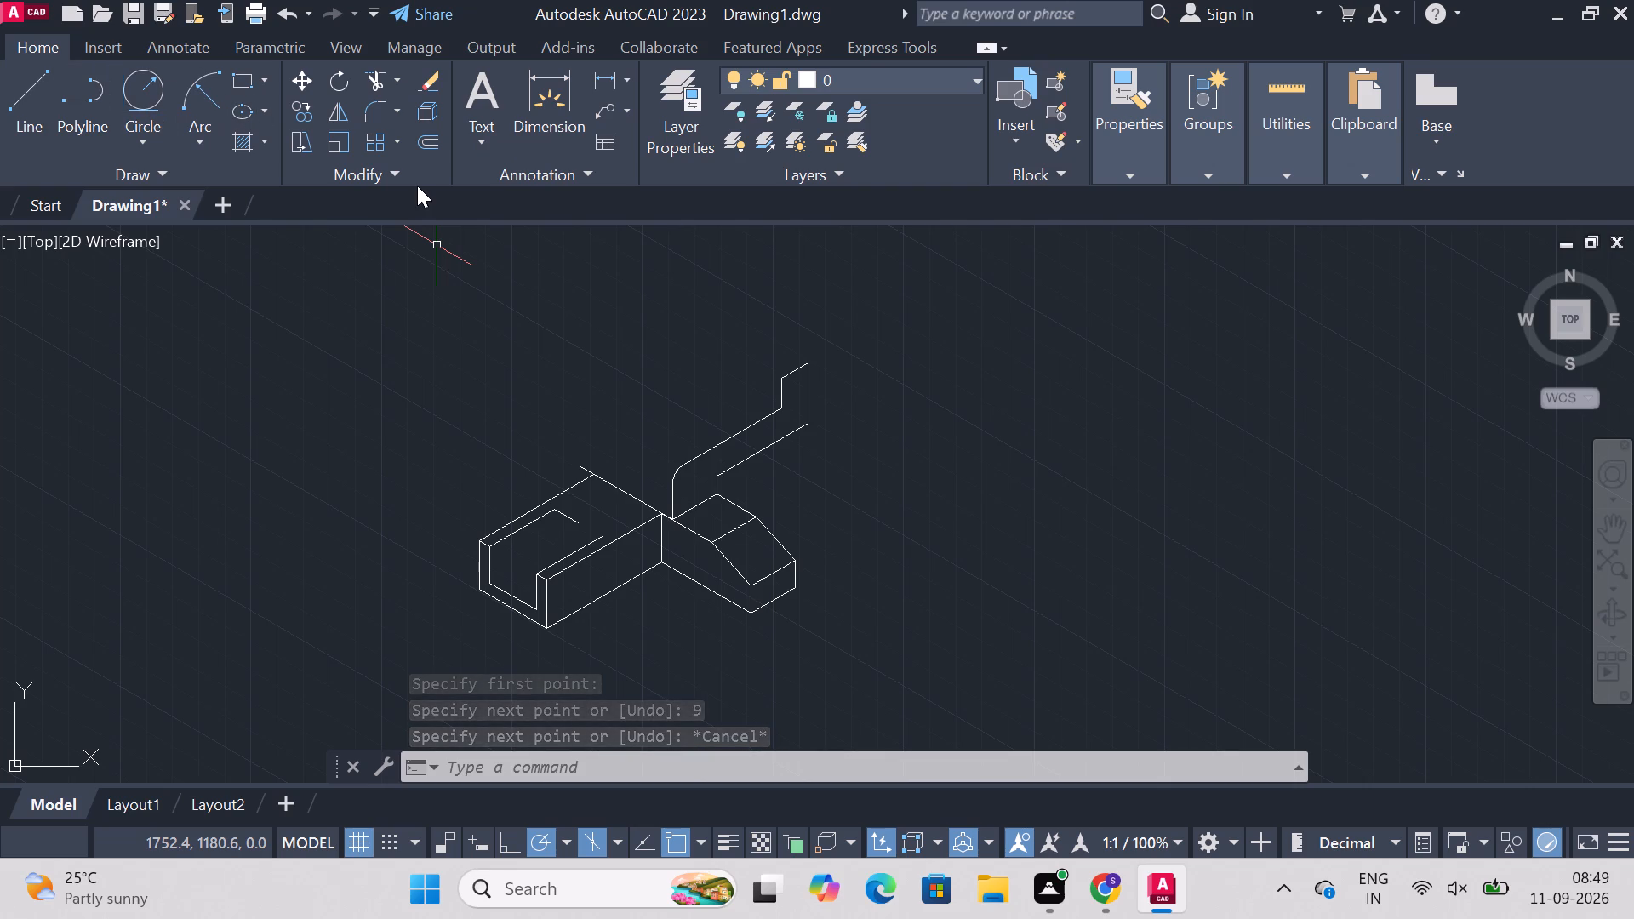
pyautogui.press('Escape')
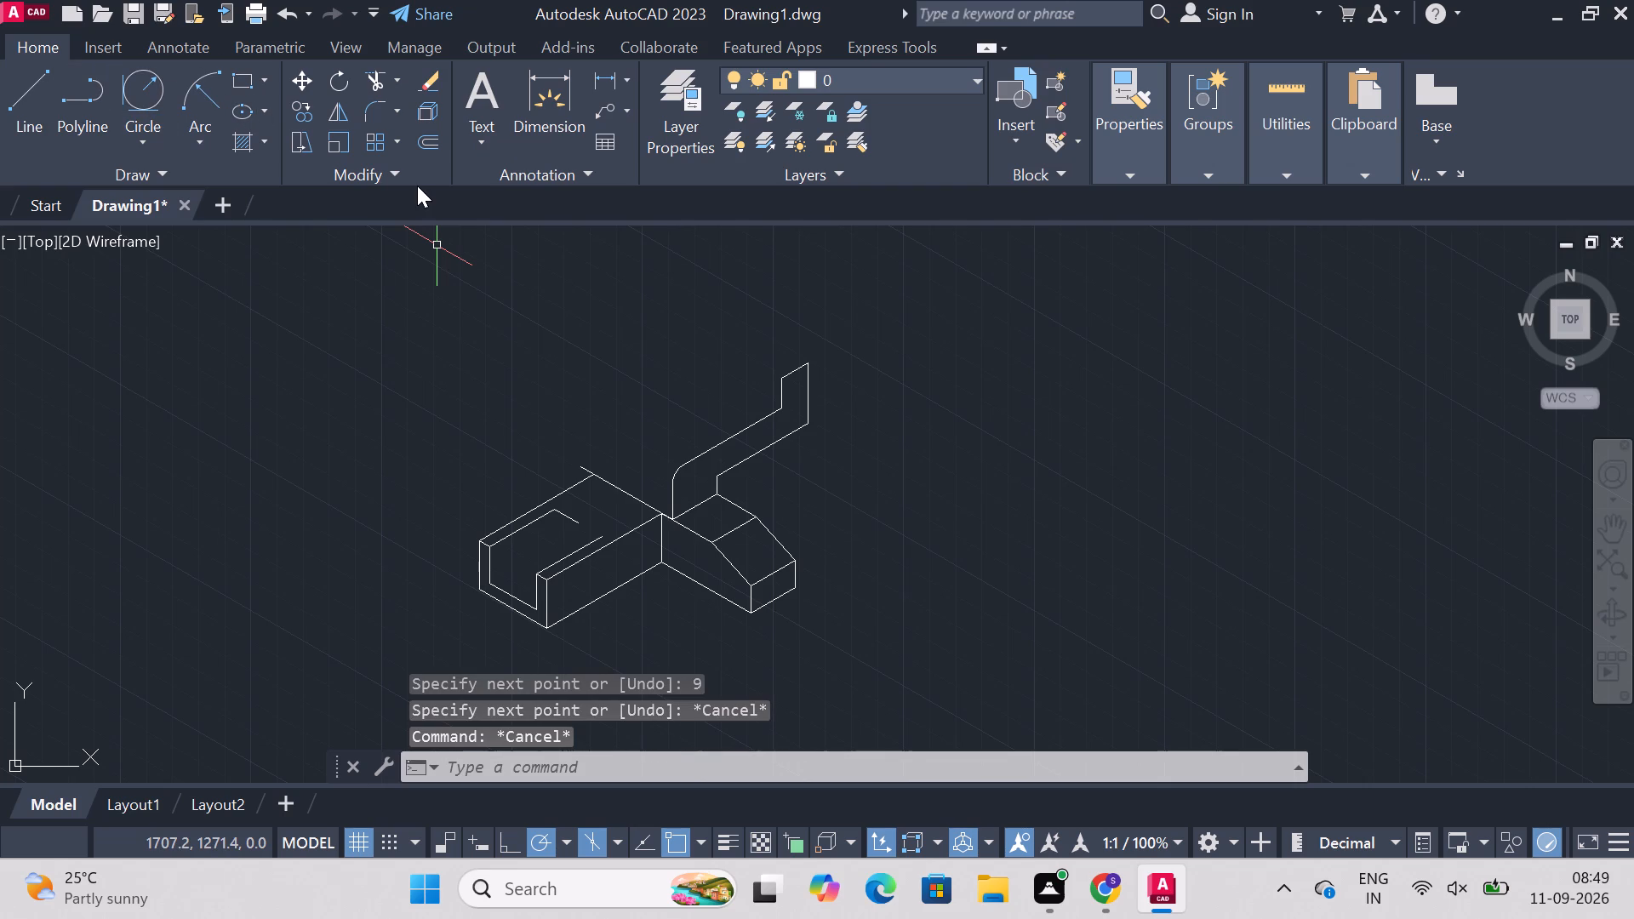
# Draw an isocircle of 9 mm radius in the top isoplane, centred on the free end of the 9 mm line.
pyautogui.write('el')
pyautogui.press('Return')
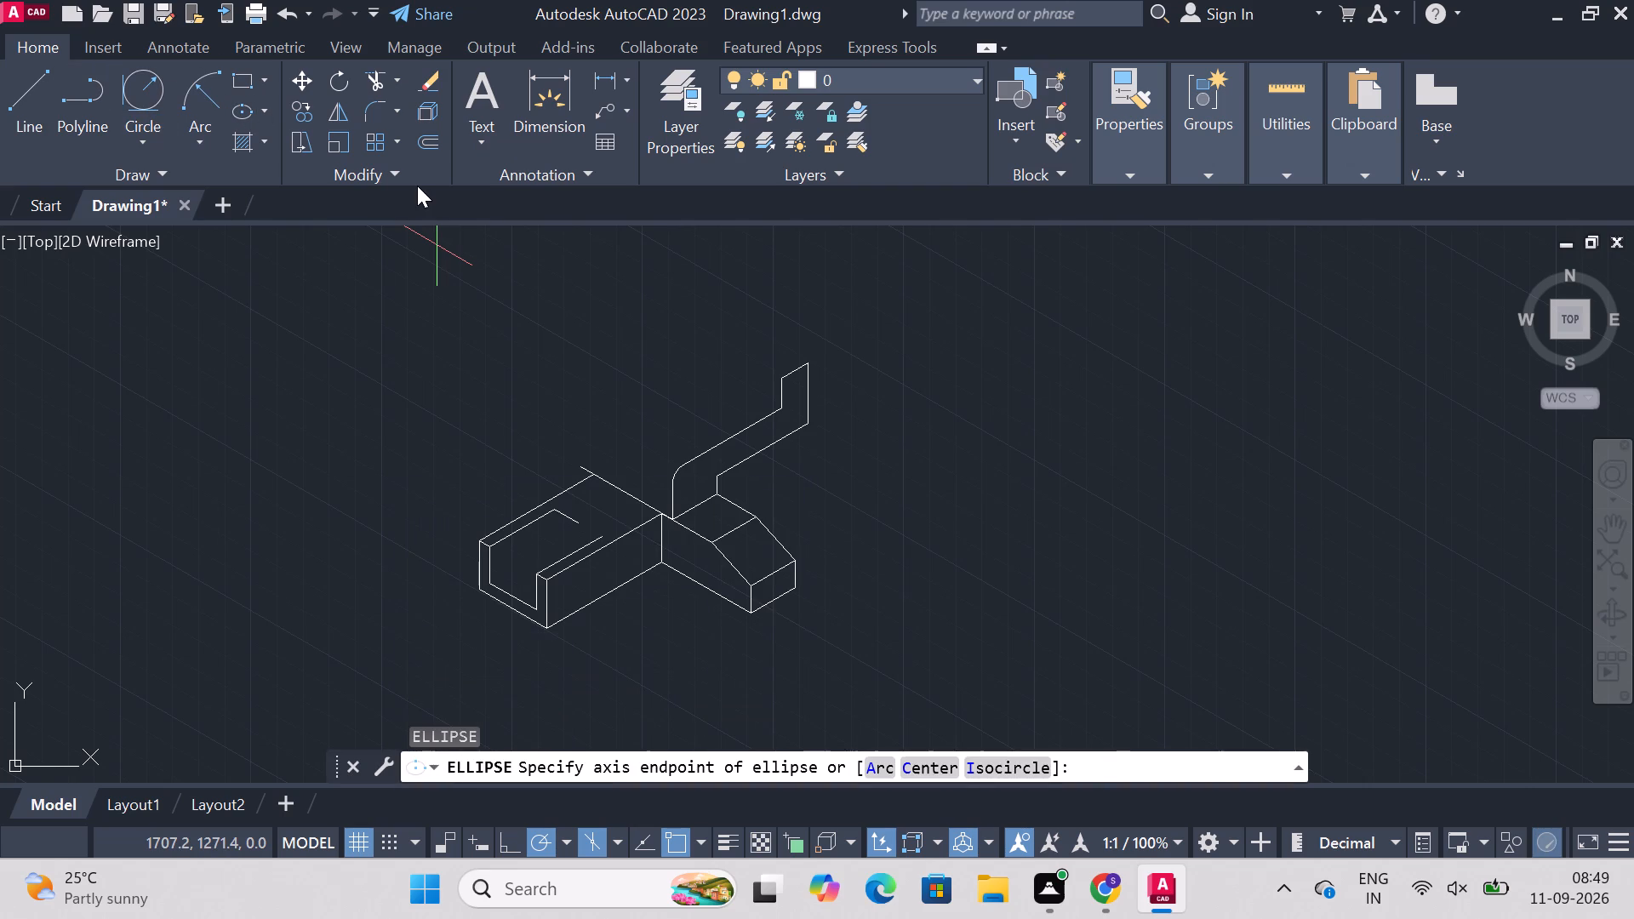
pyautogui.write('is')
pyautogui.press('o')
pyautogui.press('Return')
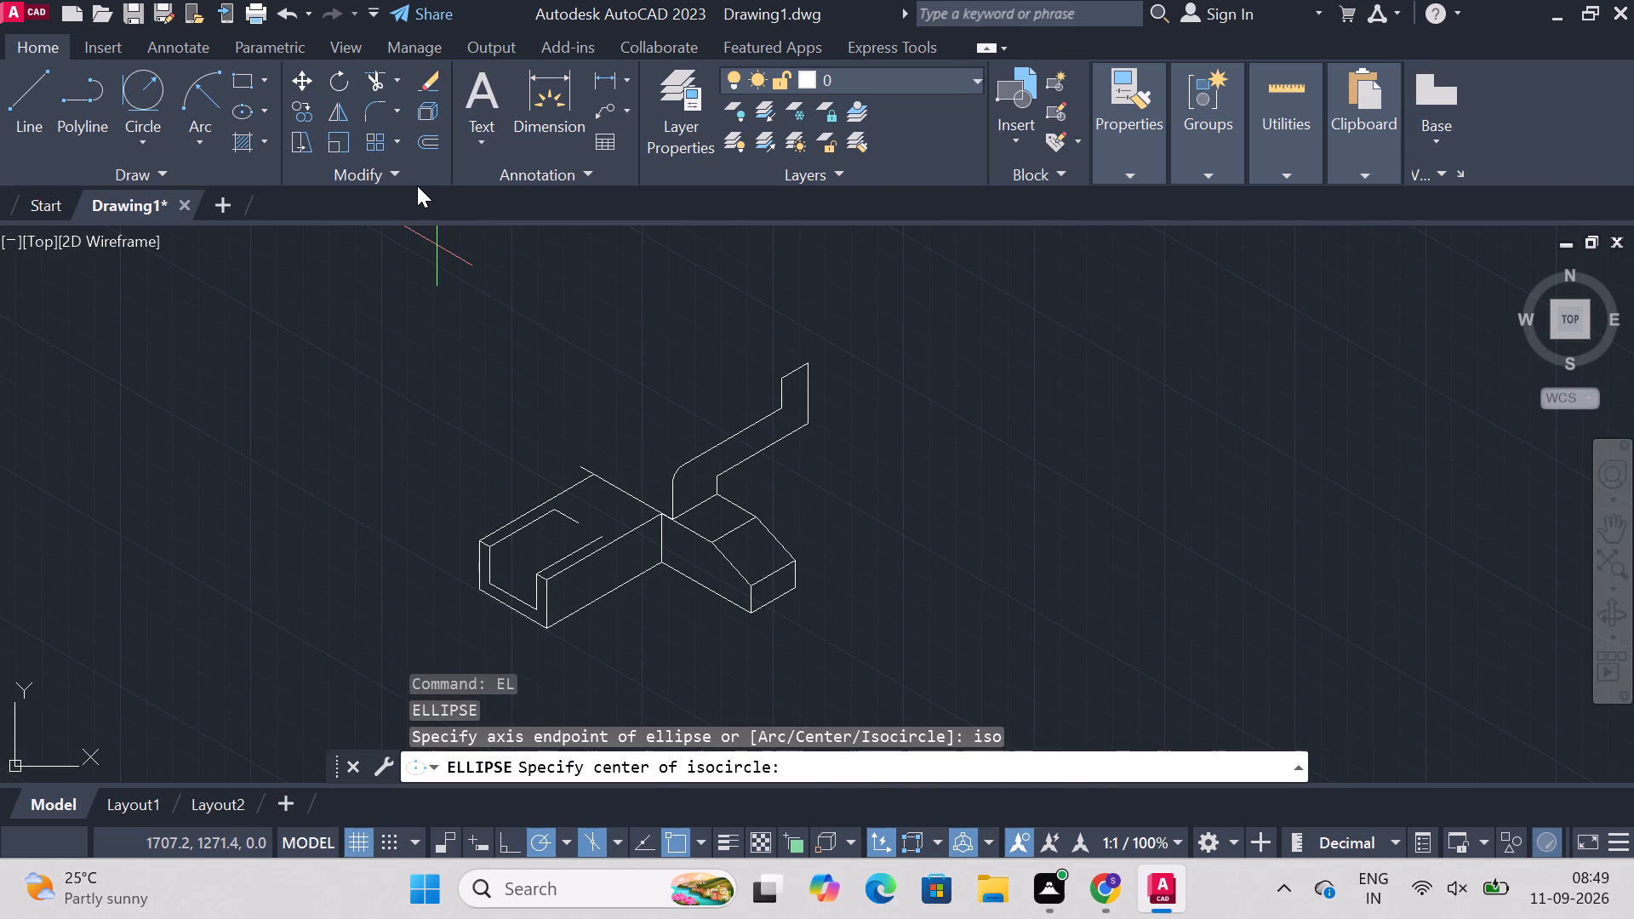
pyautogui.click(572, 523)
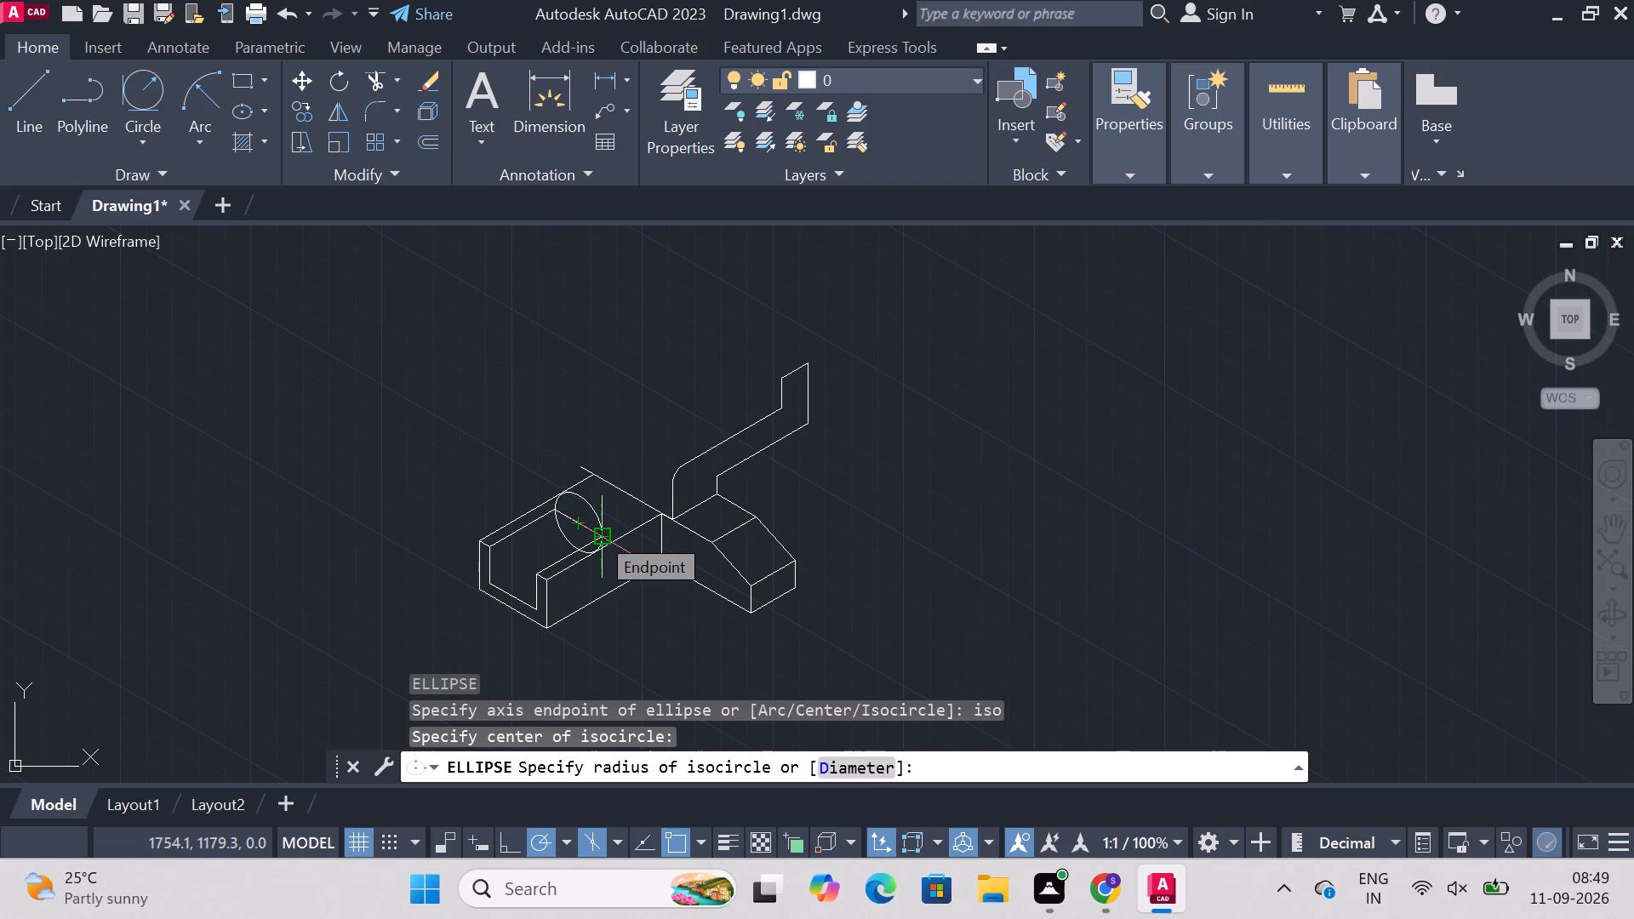
pyautogui.press('F5')
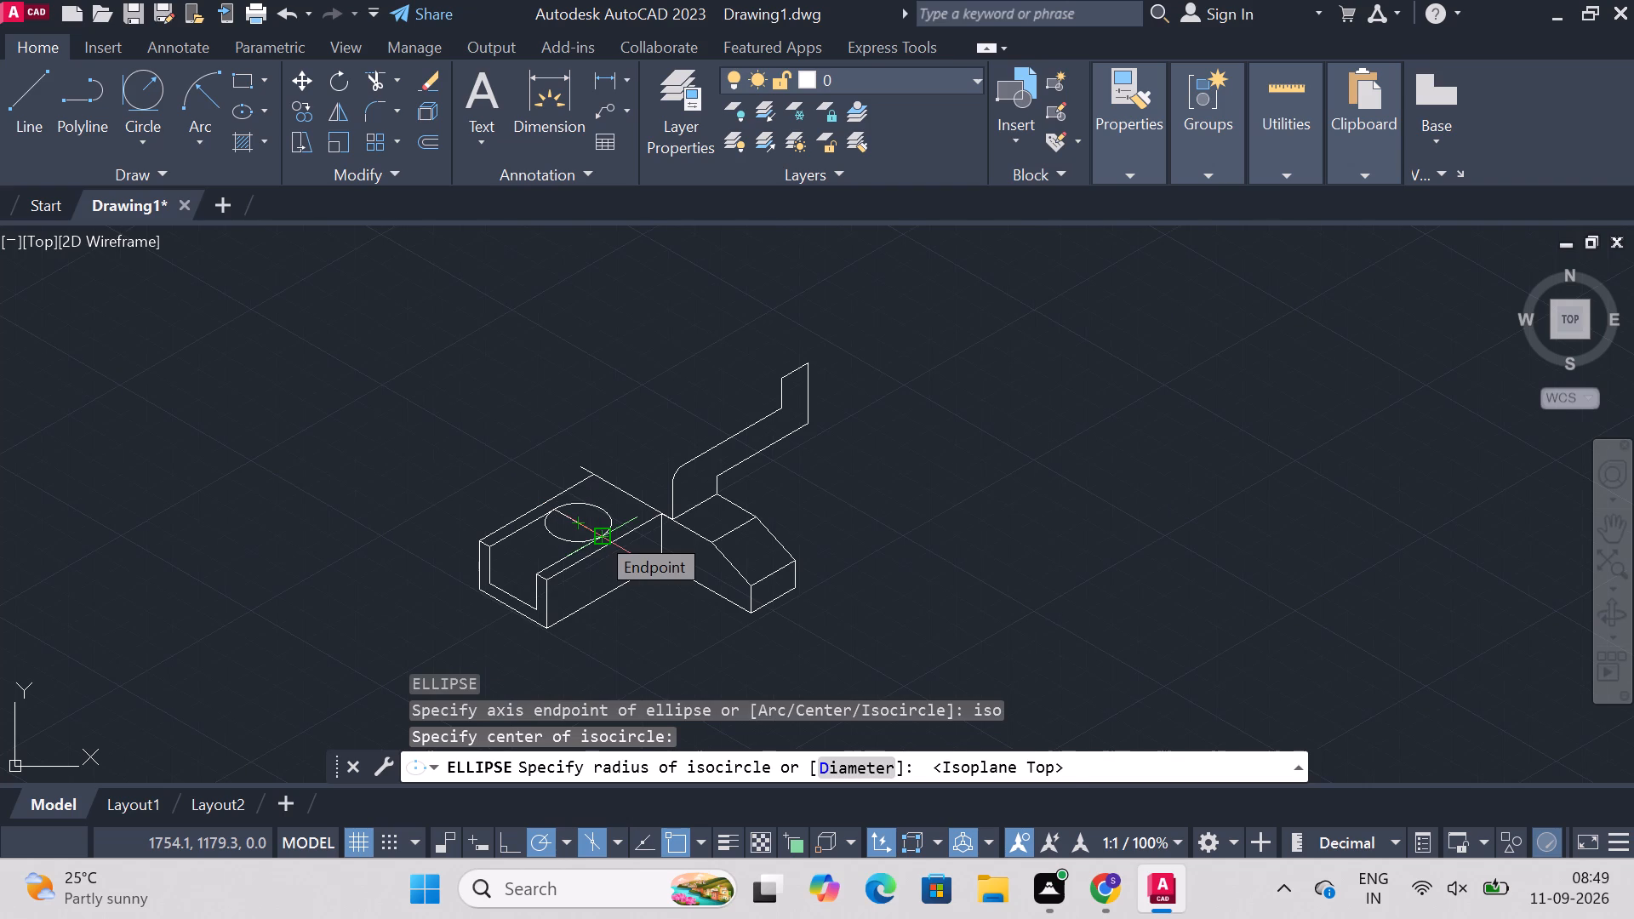
pyautogui.press('9')
pyautogui.press('Return')
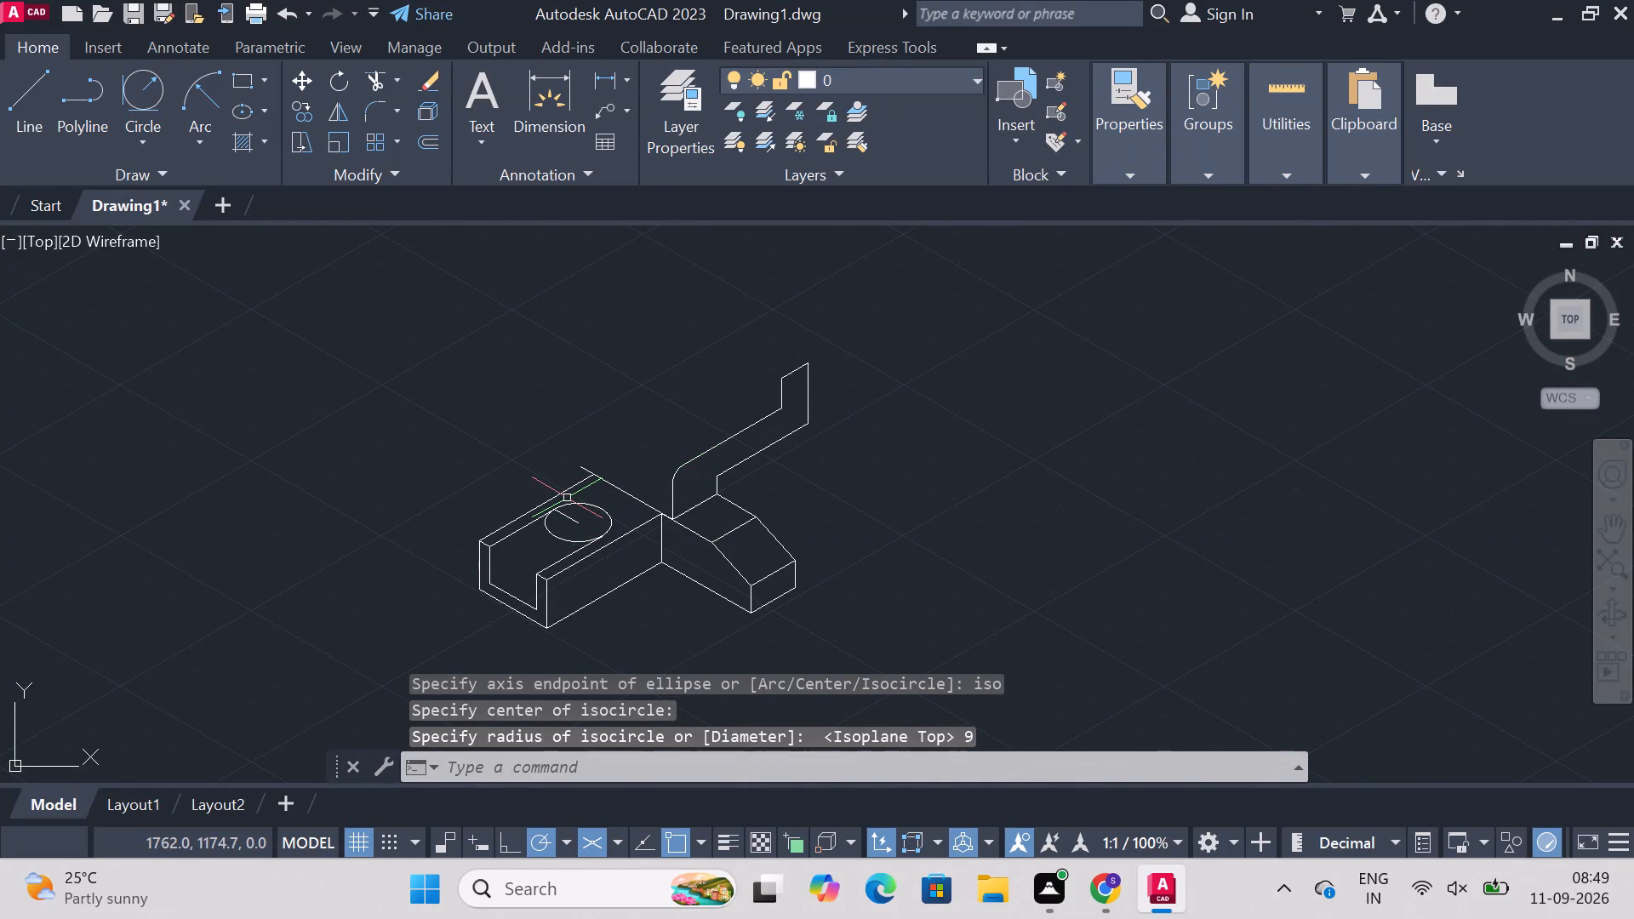
# Trim away the half of the isocircle facing the U-shaped face and the 9 mm construction line inside it.
pyautogui.write('trim')
pyautogui.press('Return')
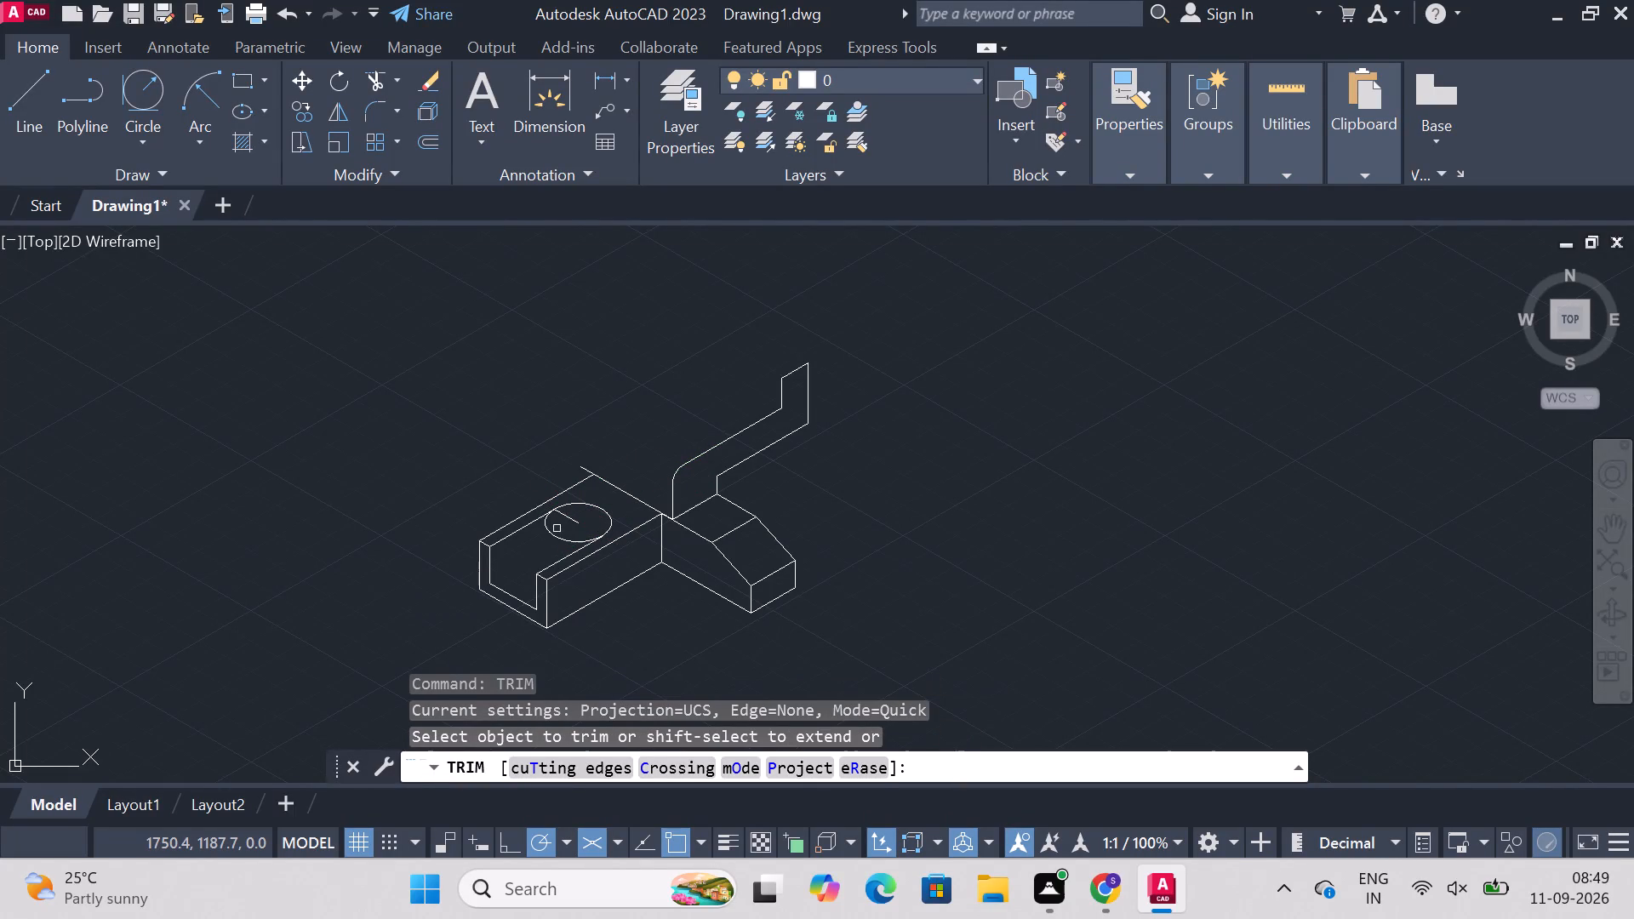
pyautogui.click(551, 539)
pyautogui.click(568, 521)
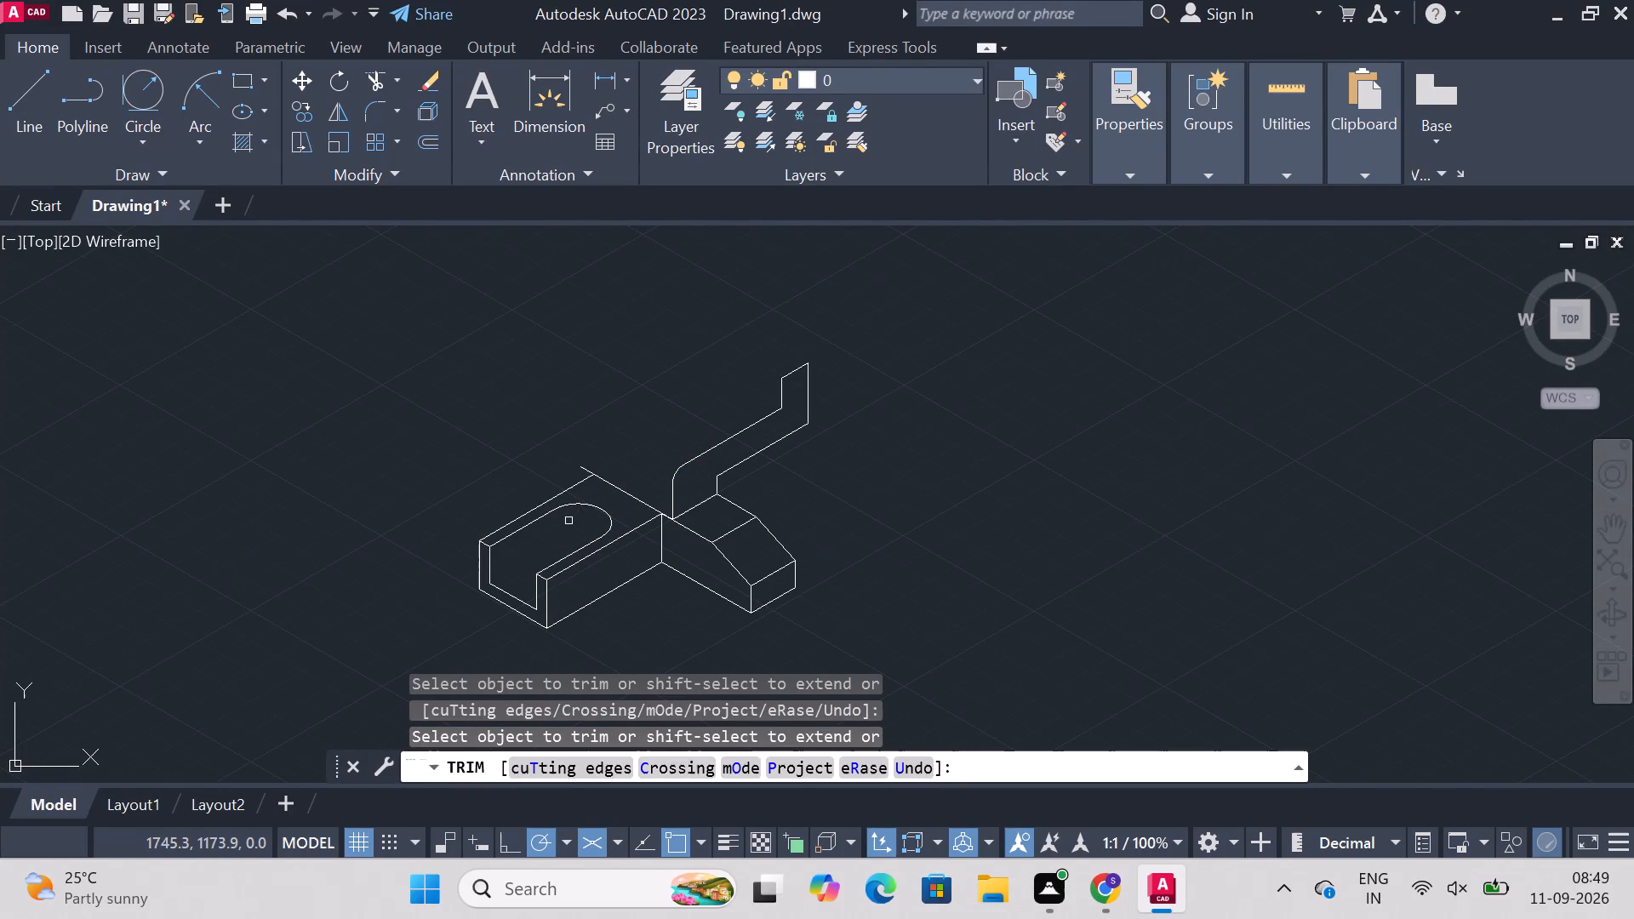
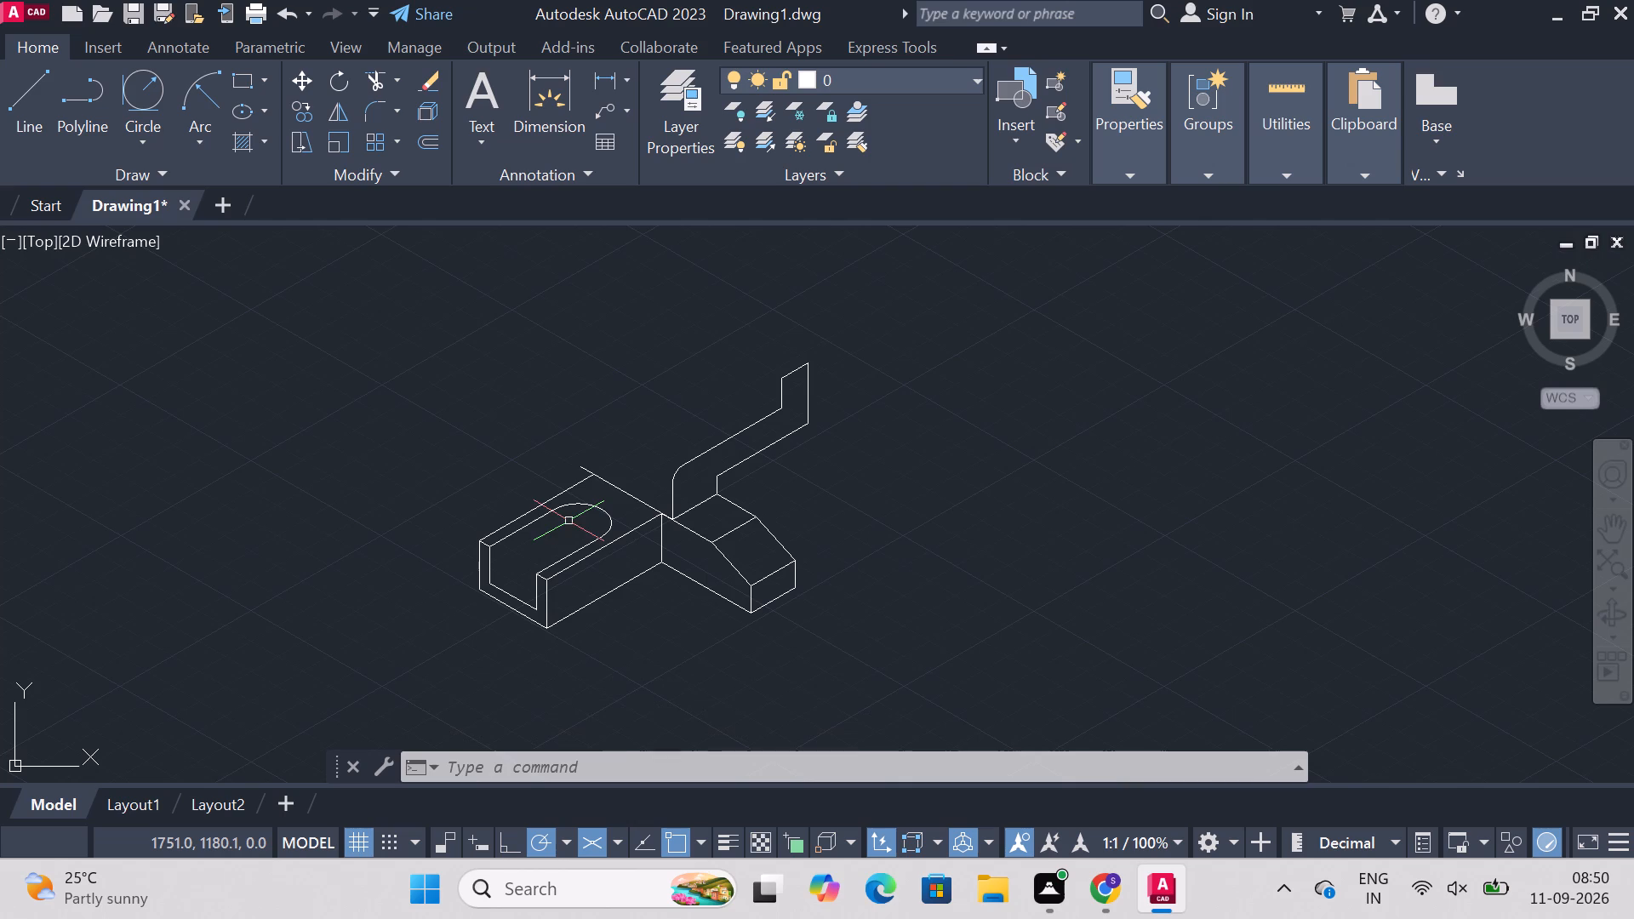
# Draw a 25 mm line at 30° from the channel's far inner bottom corner on the U-shaped end face.
pyautogui.click(24, 97)
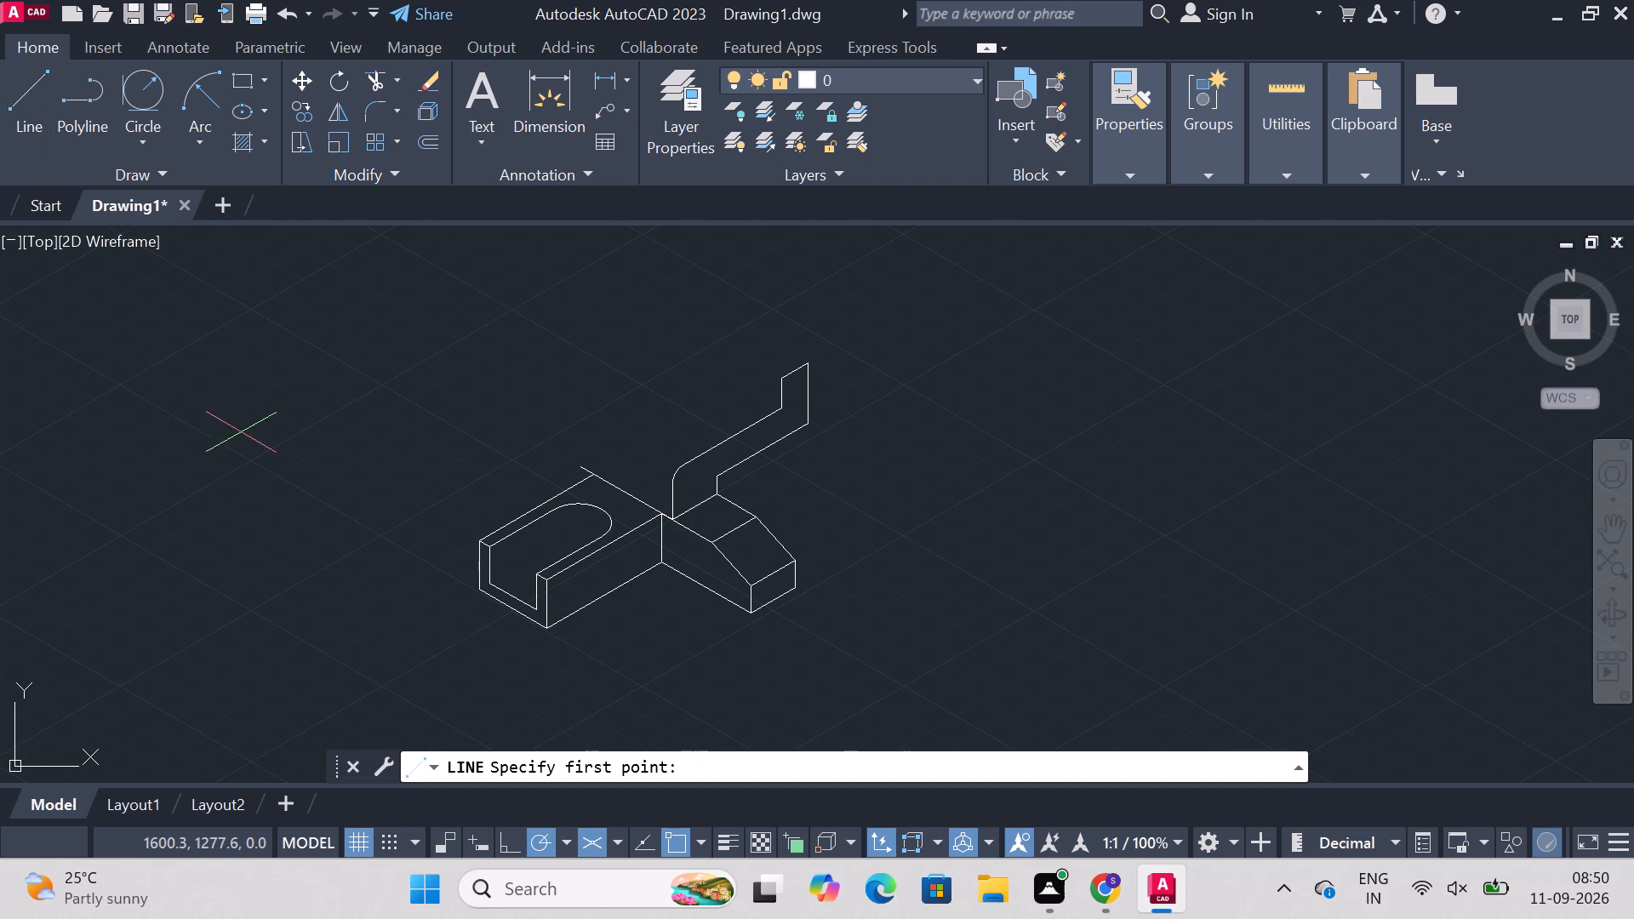
pyautogui.click(496, 586)
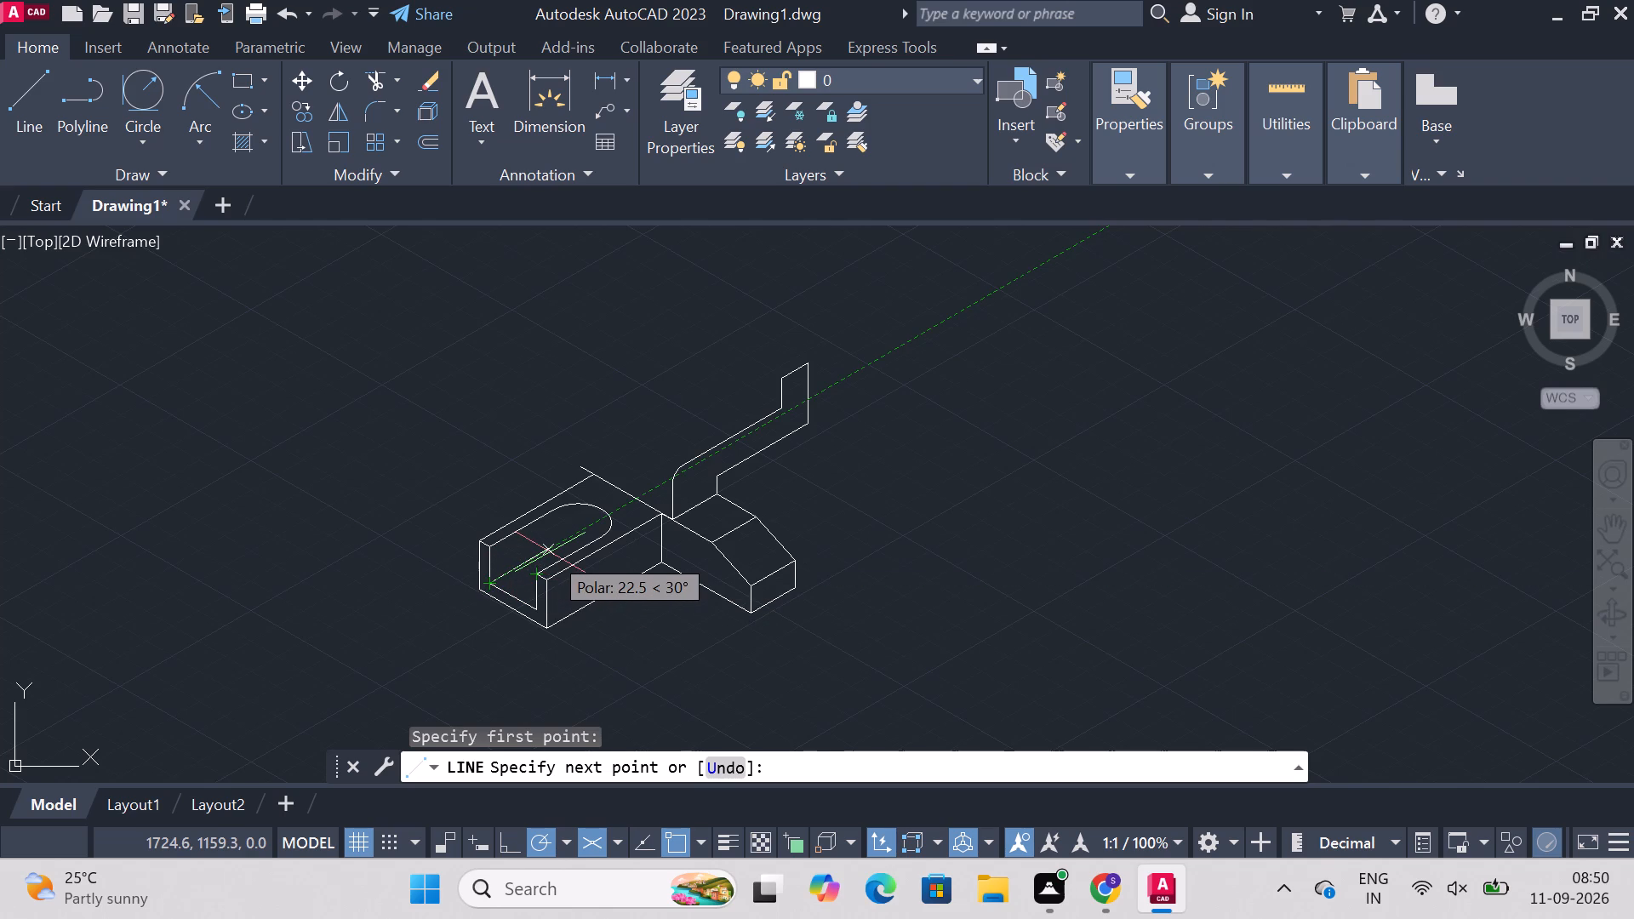
pyautogui.press('2')
pyautogui.press('5')
pyautogui.press('Return')
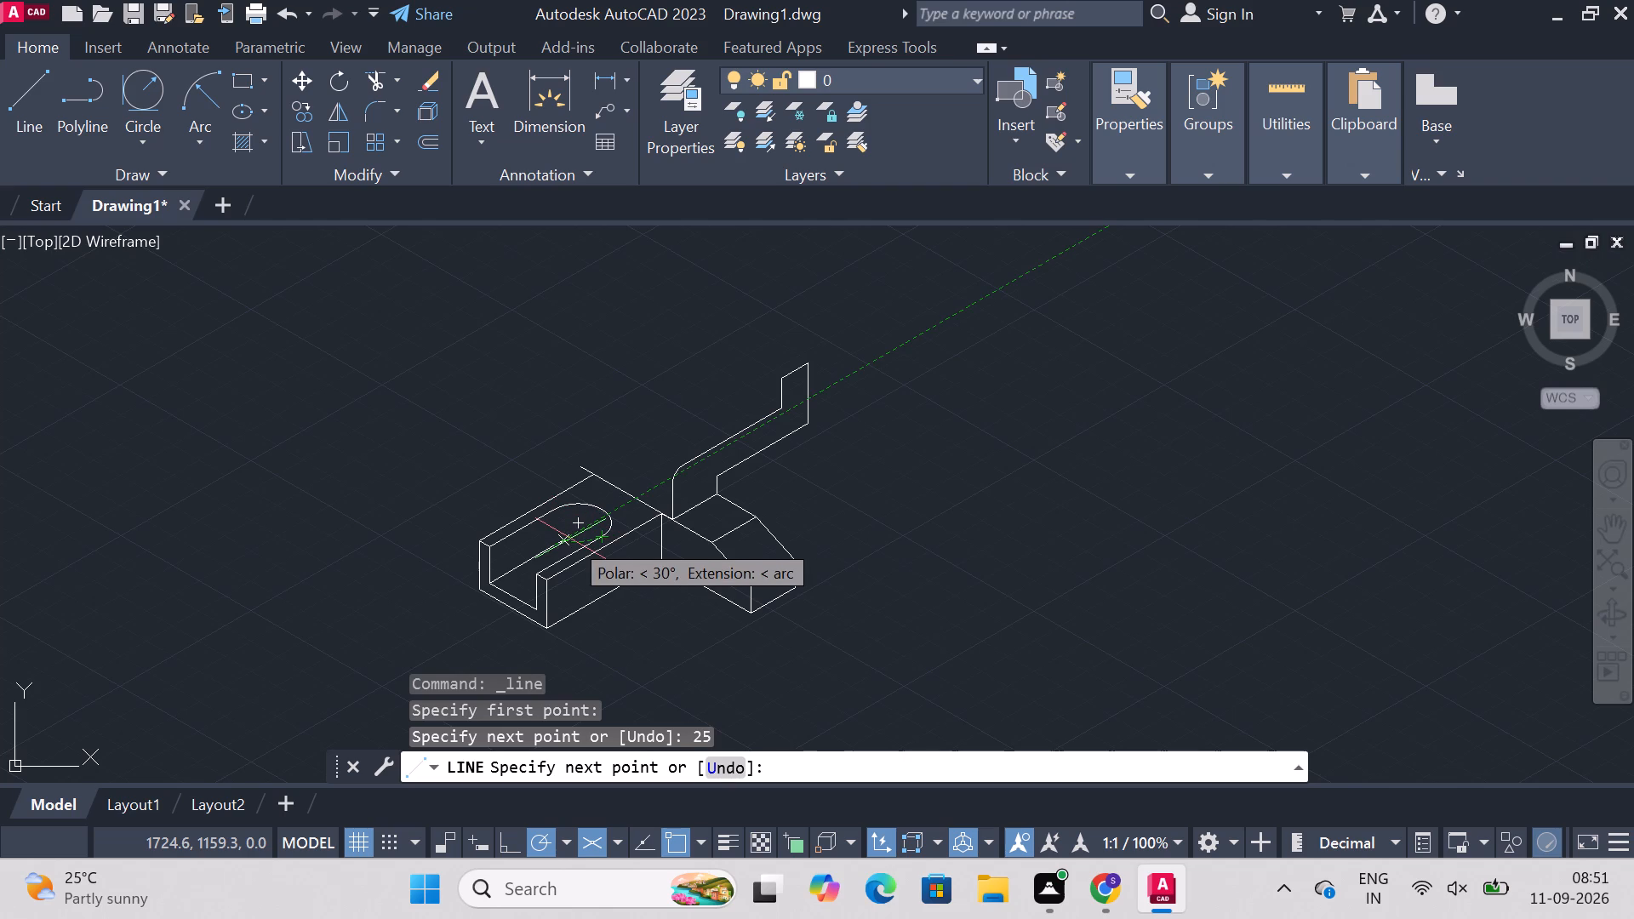
pyautogui.press('Escape')
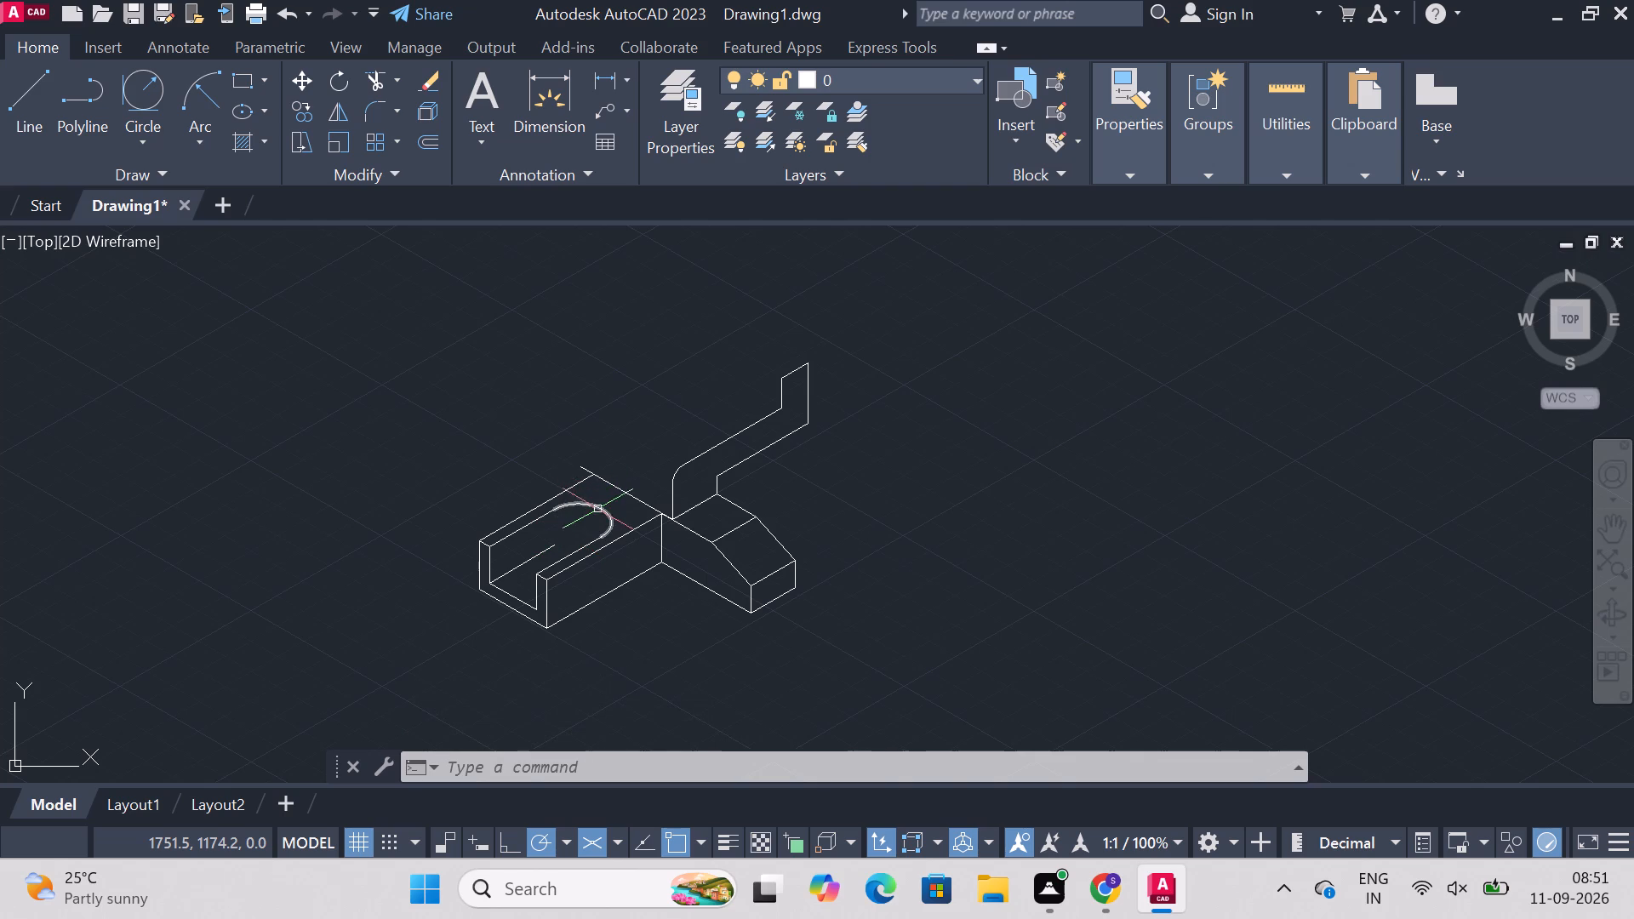
# Copy the channel's rounded-end arc 12 mm straight down, using its centre as the base point.
pyautogui.click(598, 510)
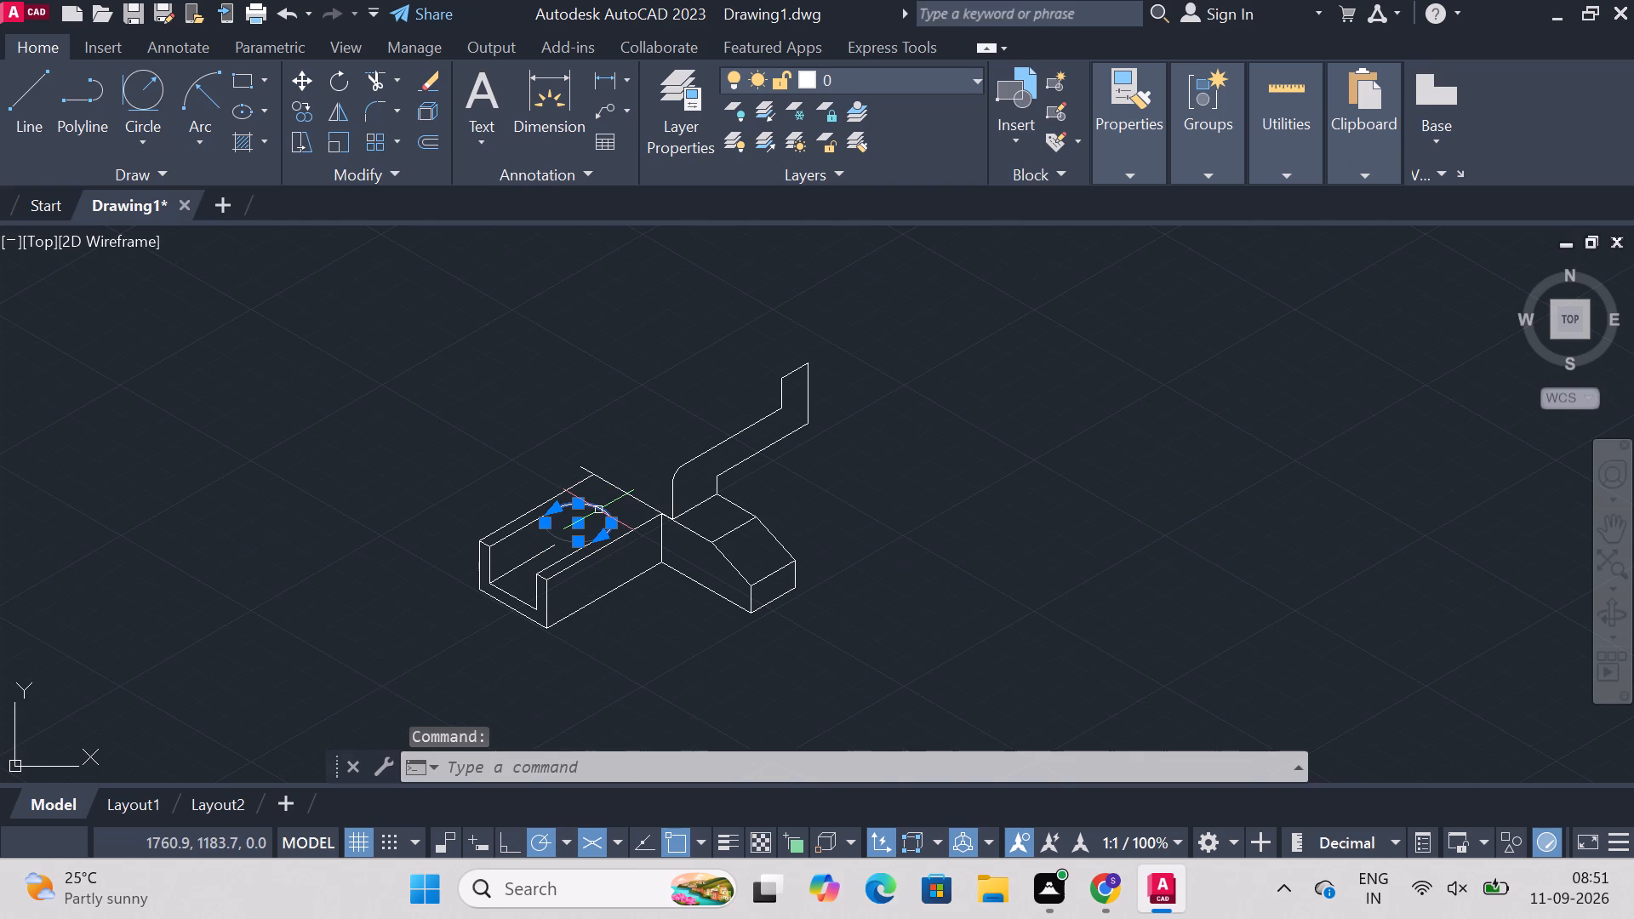
pyautogui.write('copy')
pyautogui.press('Return')
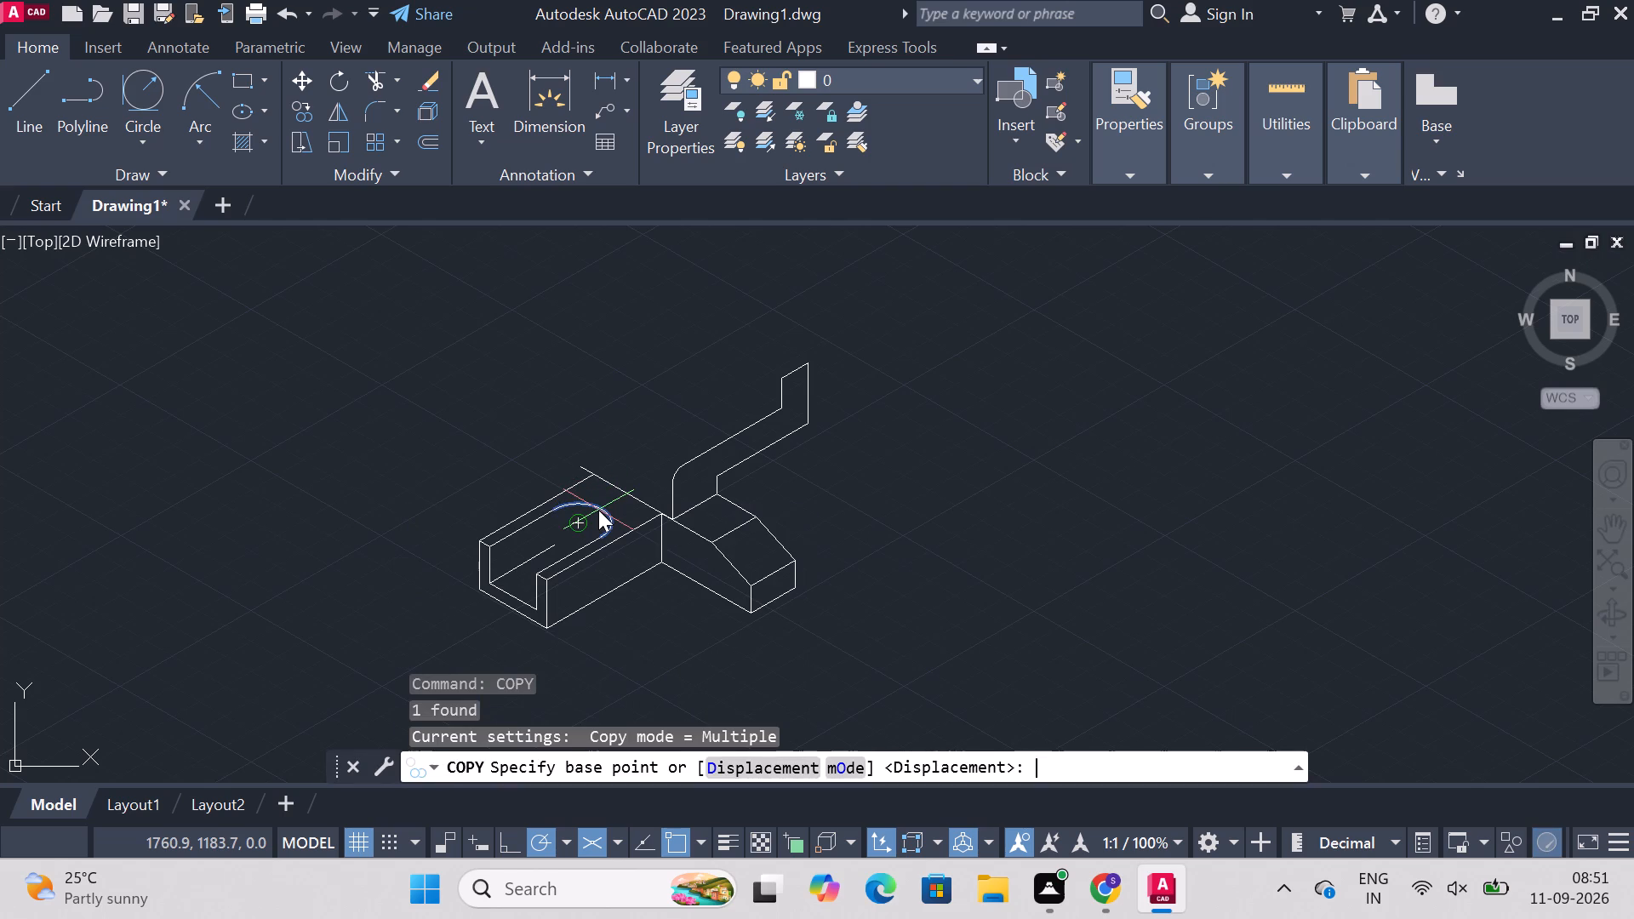
pyautogui.click(585, 519)
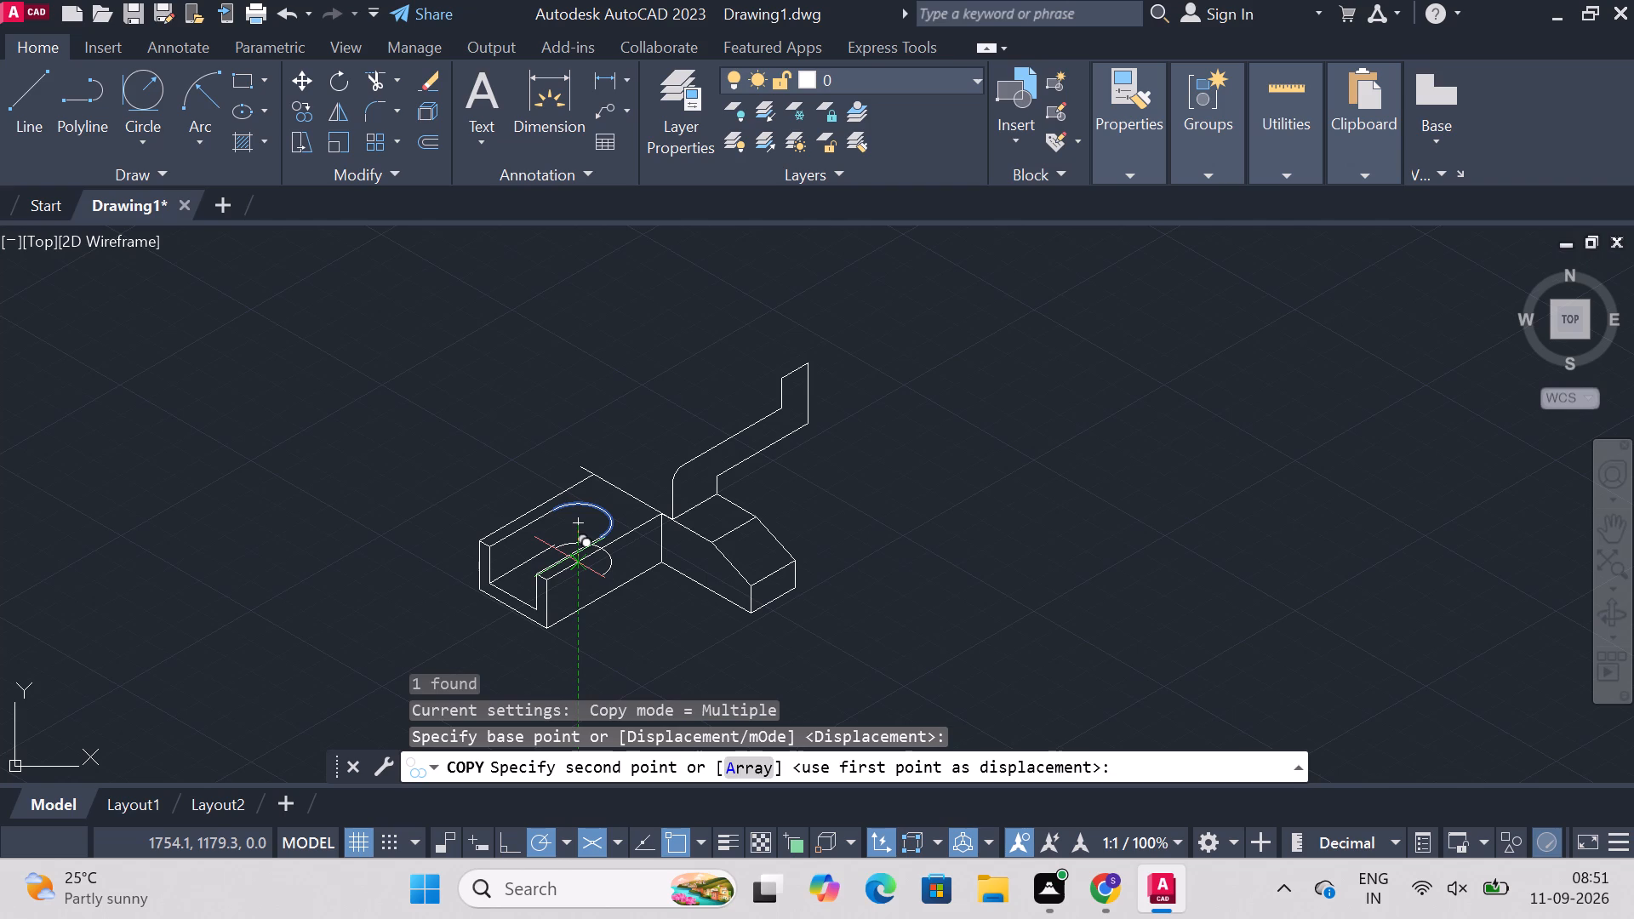
pyautogui.write('12')
pyautogui.press('Return')
pyautogui.press('Escape')
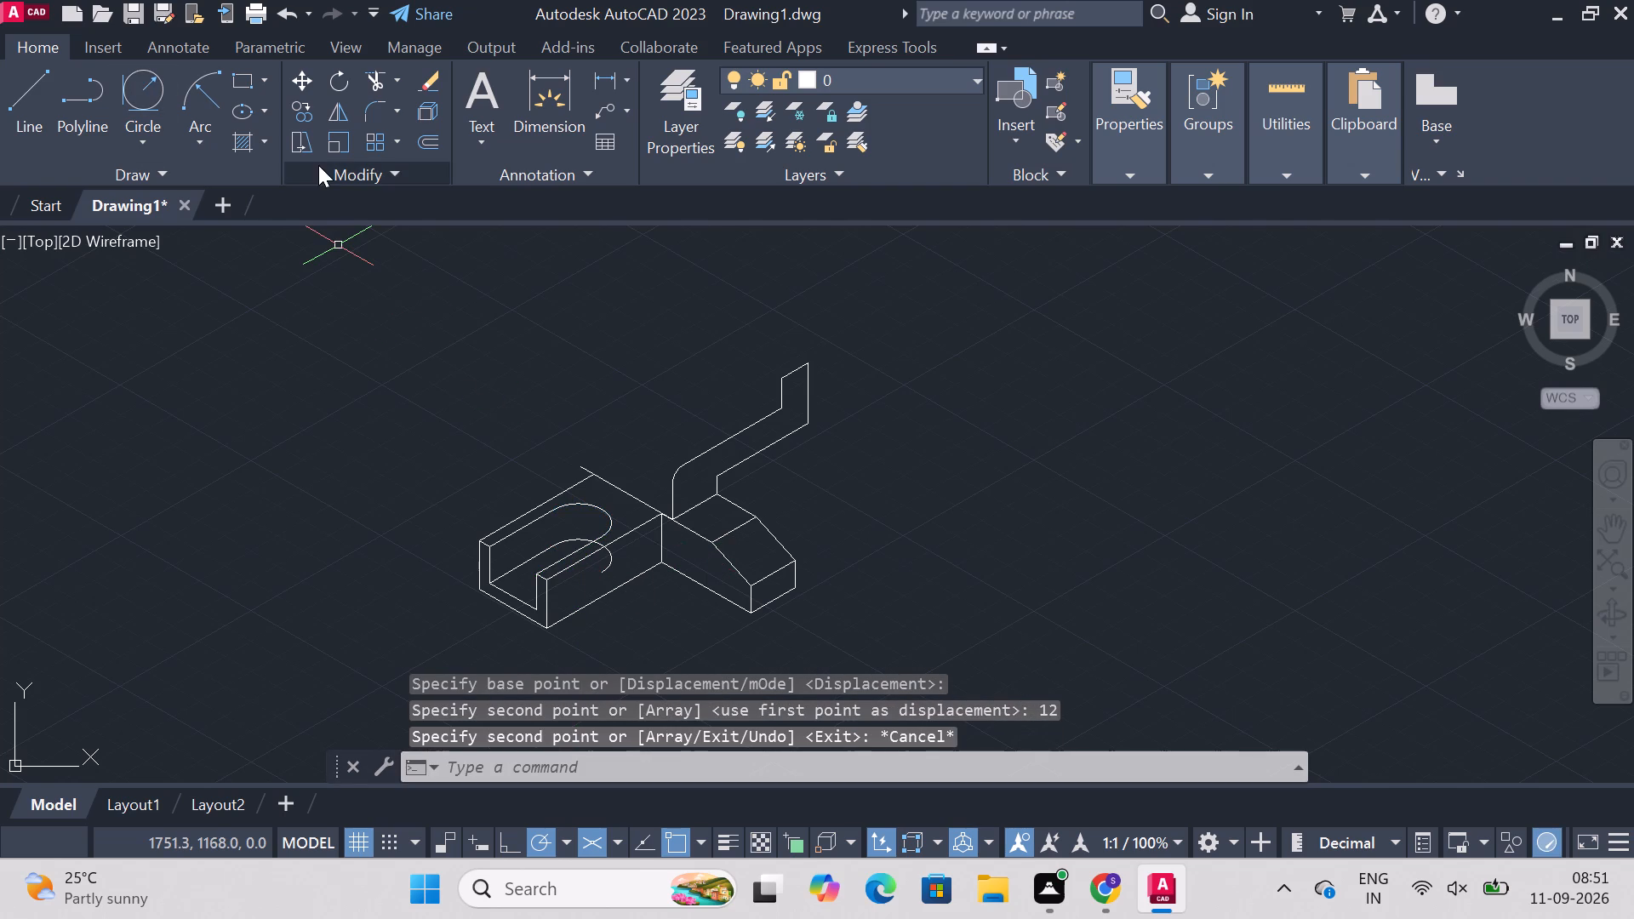
pyautogui.press('Escape')
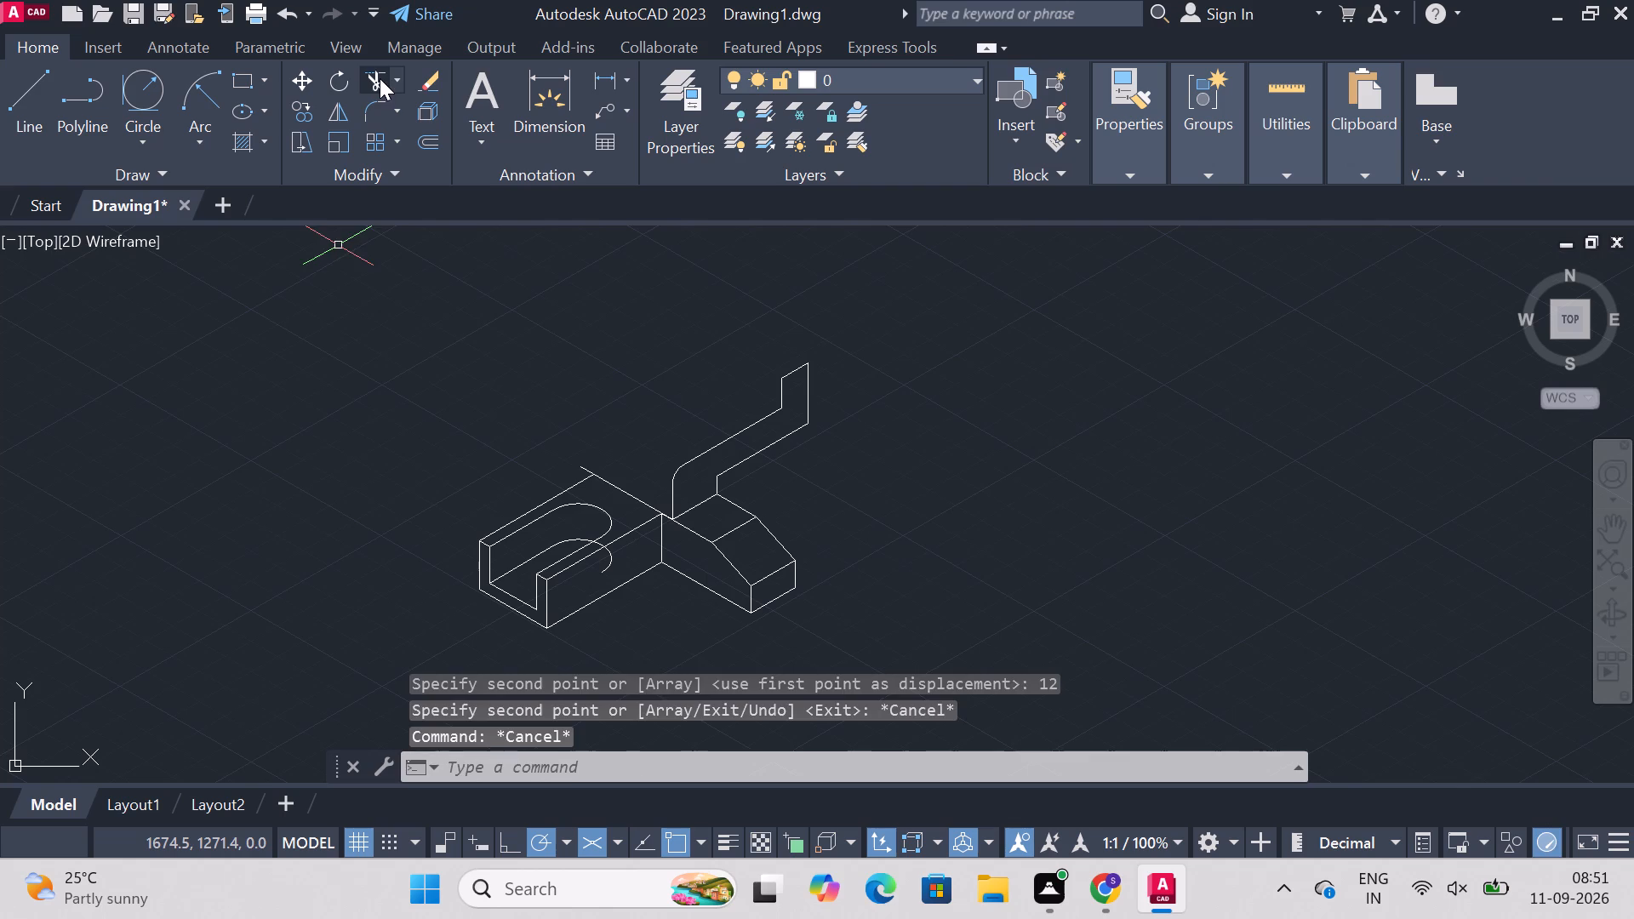
# Trim the copied lower arc back to the channel's near upper edge, removing the parts hidden behind the near wall.
pyautogui.click(376, 79)
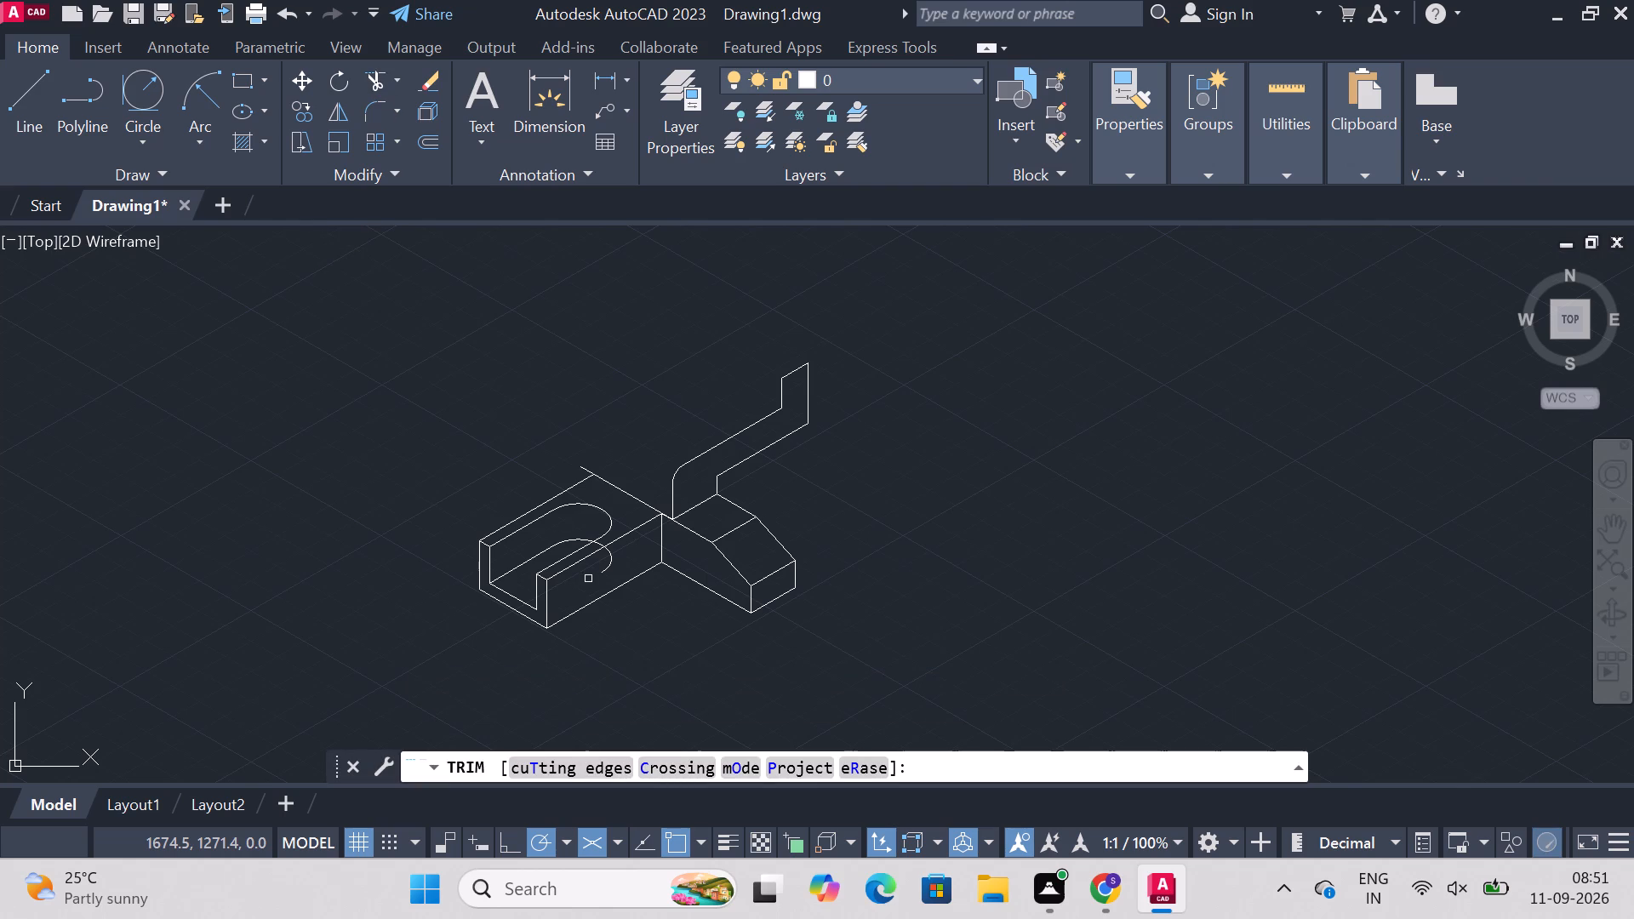
pyautogui.click(611, 562)
pyautogui.press('Escape')
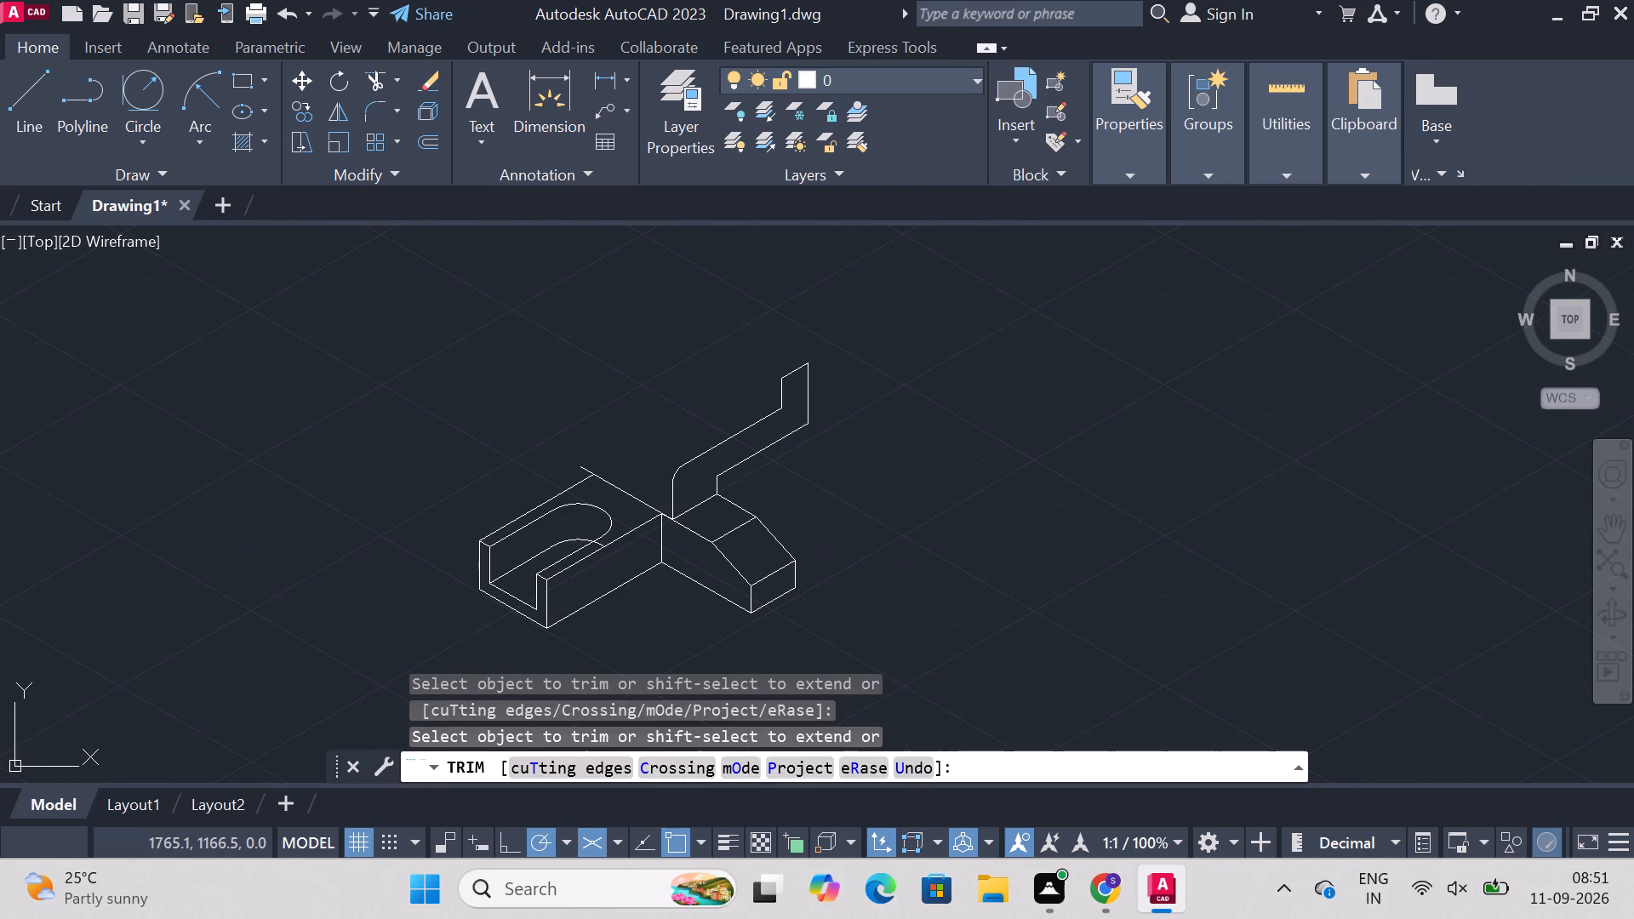
pyautogui.press('Escape')
pyautogui.press('Escape')
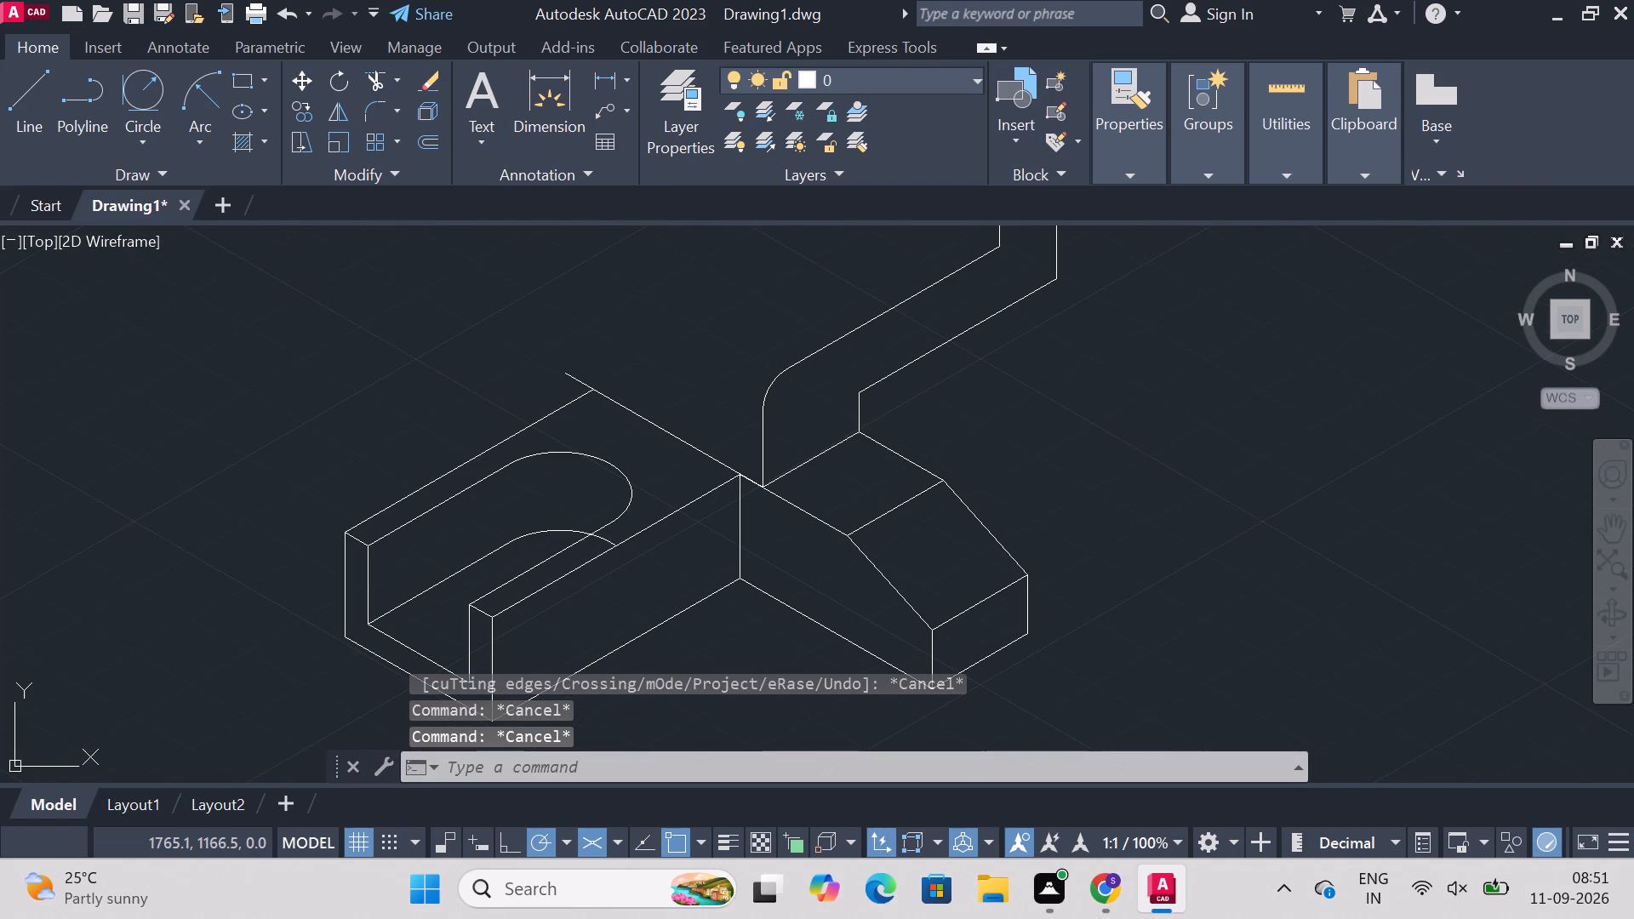
pyautogui.click(365, 87)
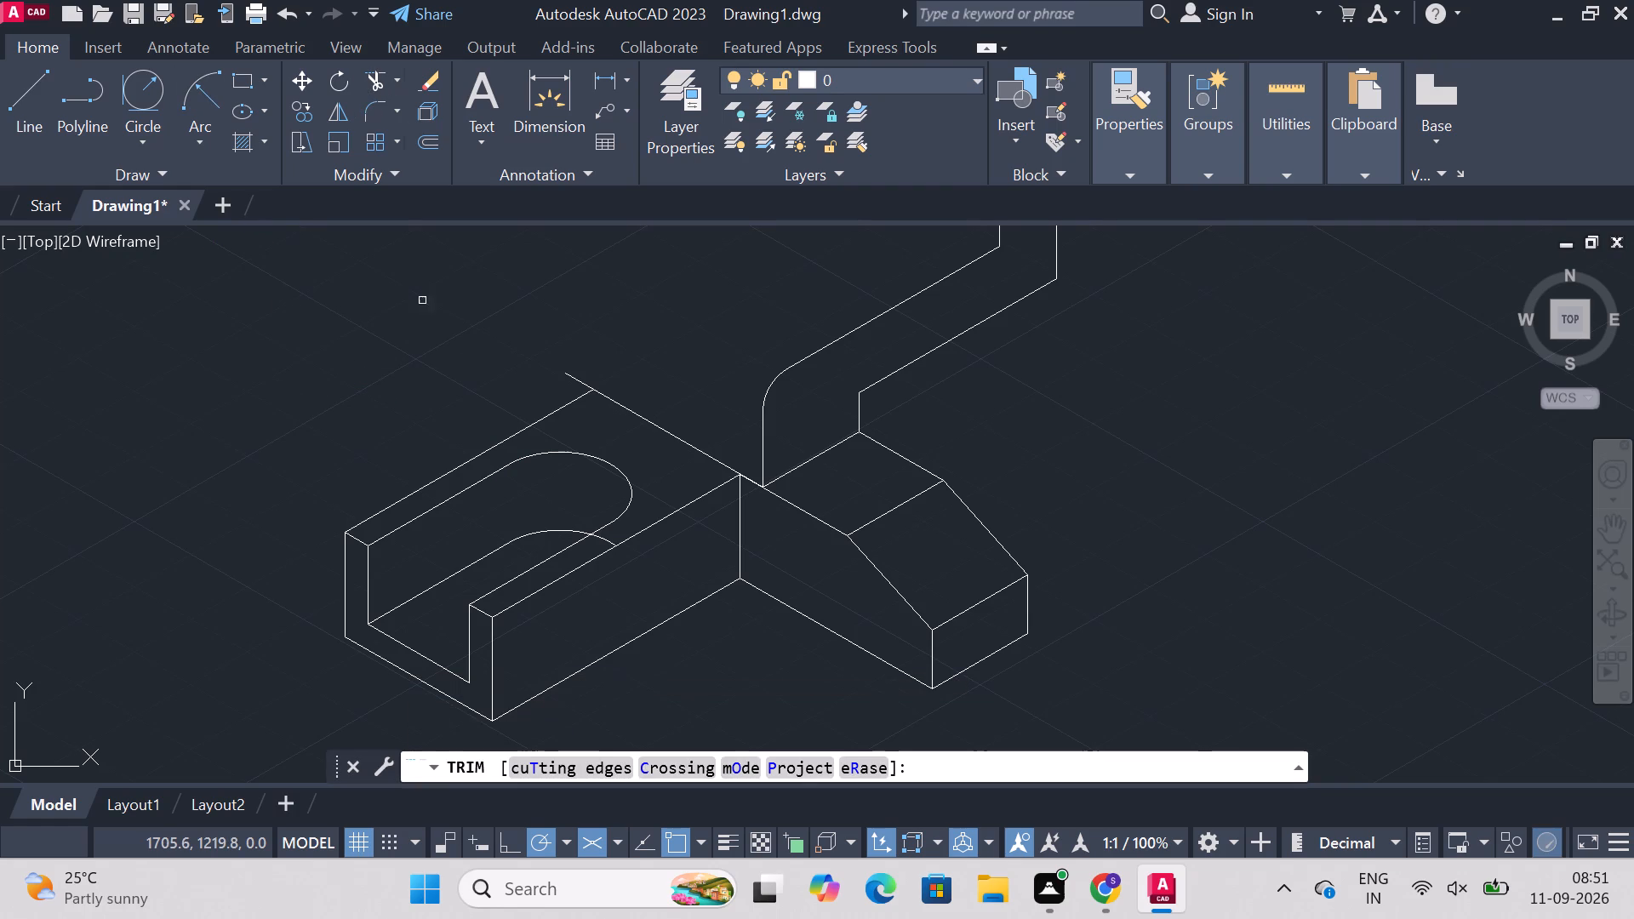
pyautogui.click(610, 541)
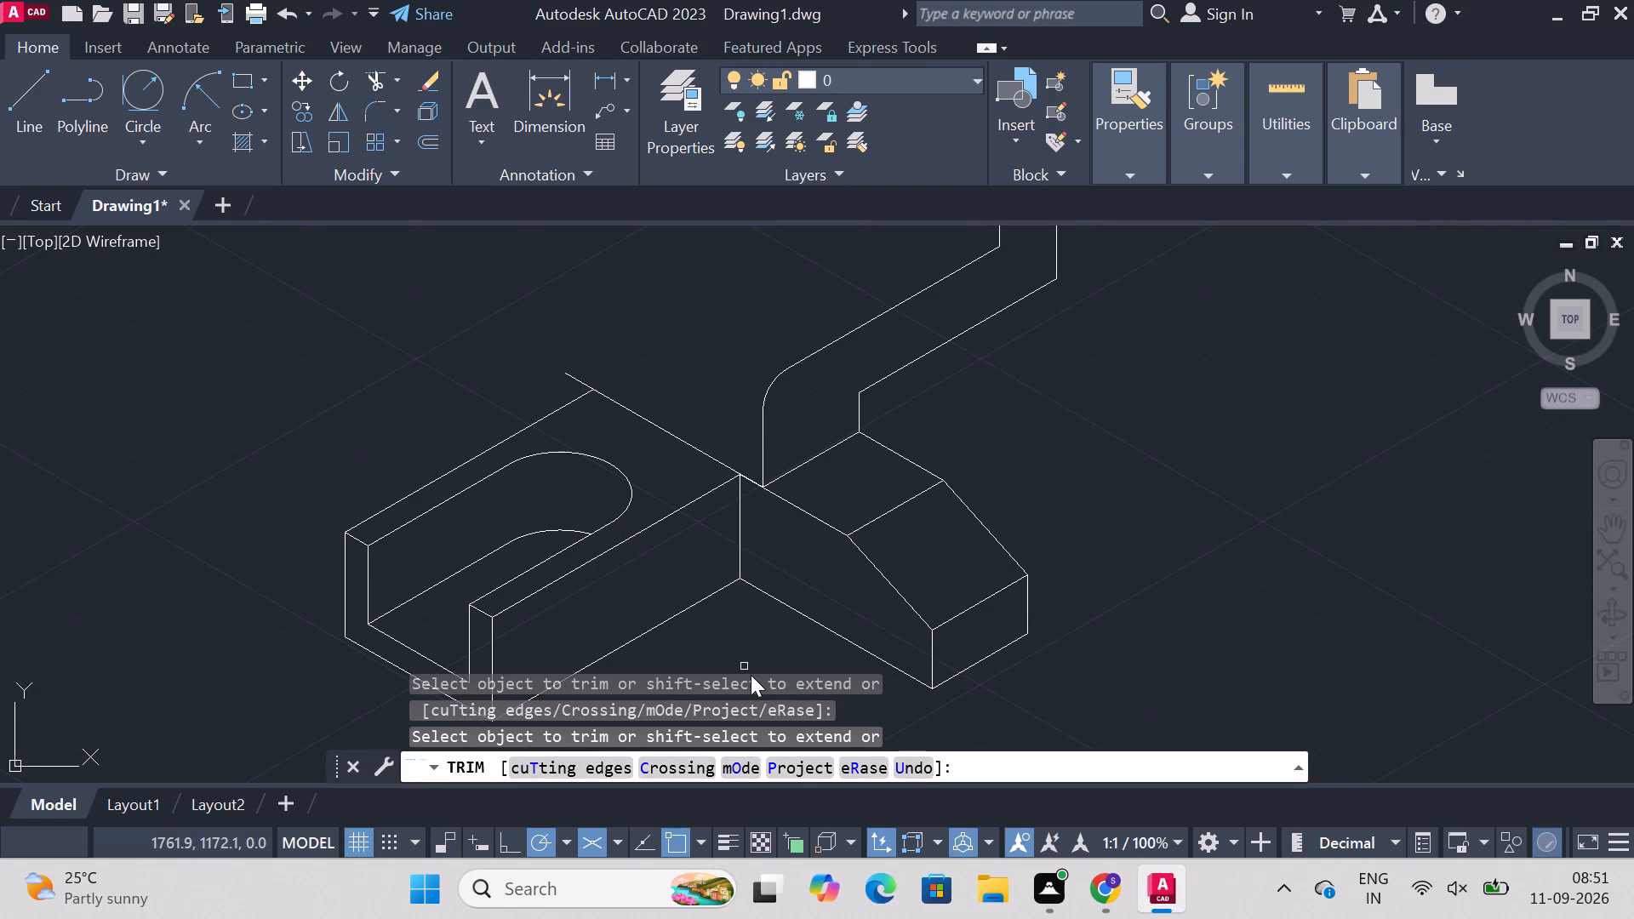
pyautogui.press('Escape')
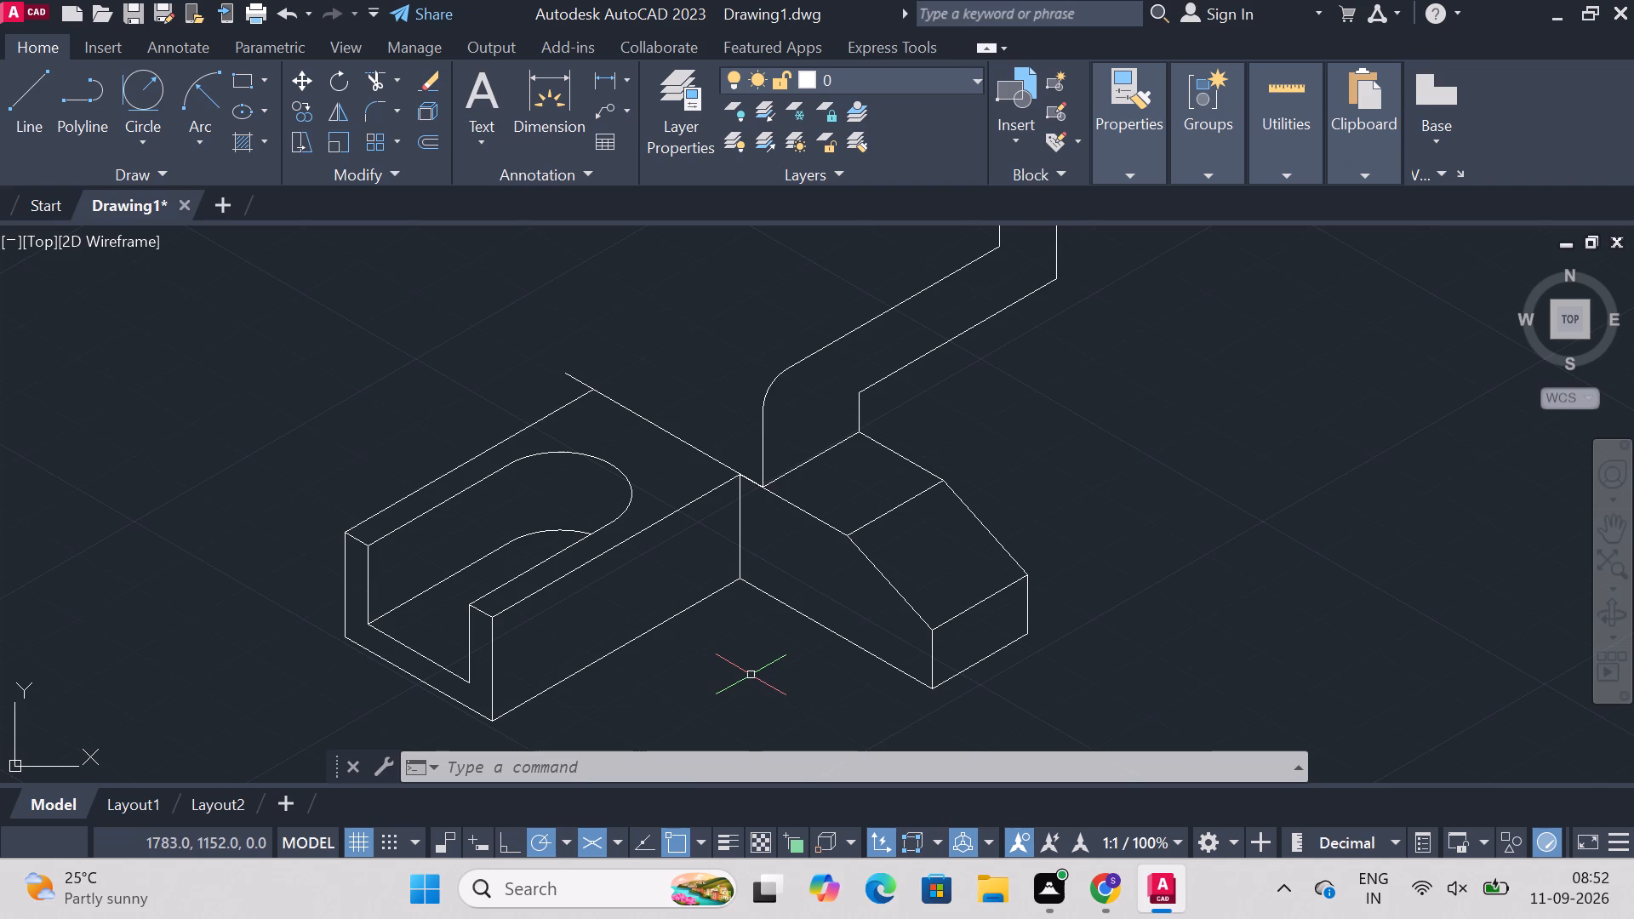
pyautogui.press('Escape')
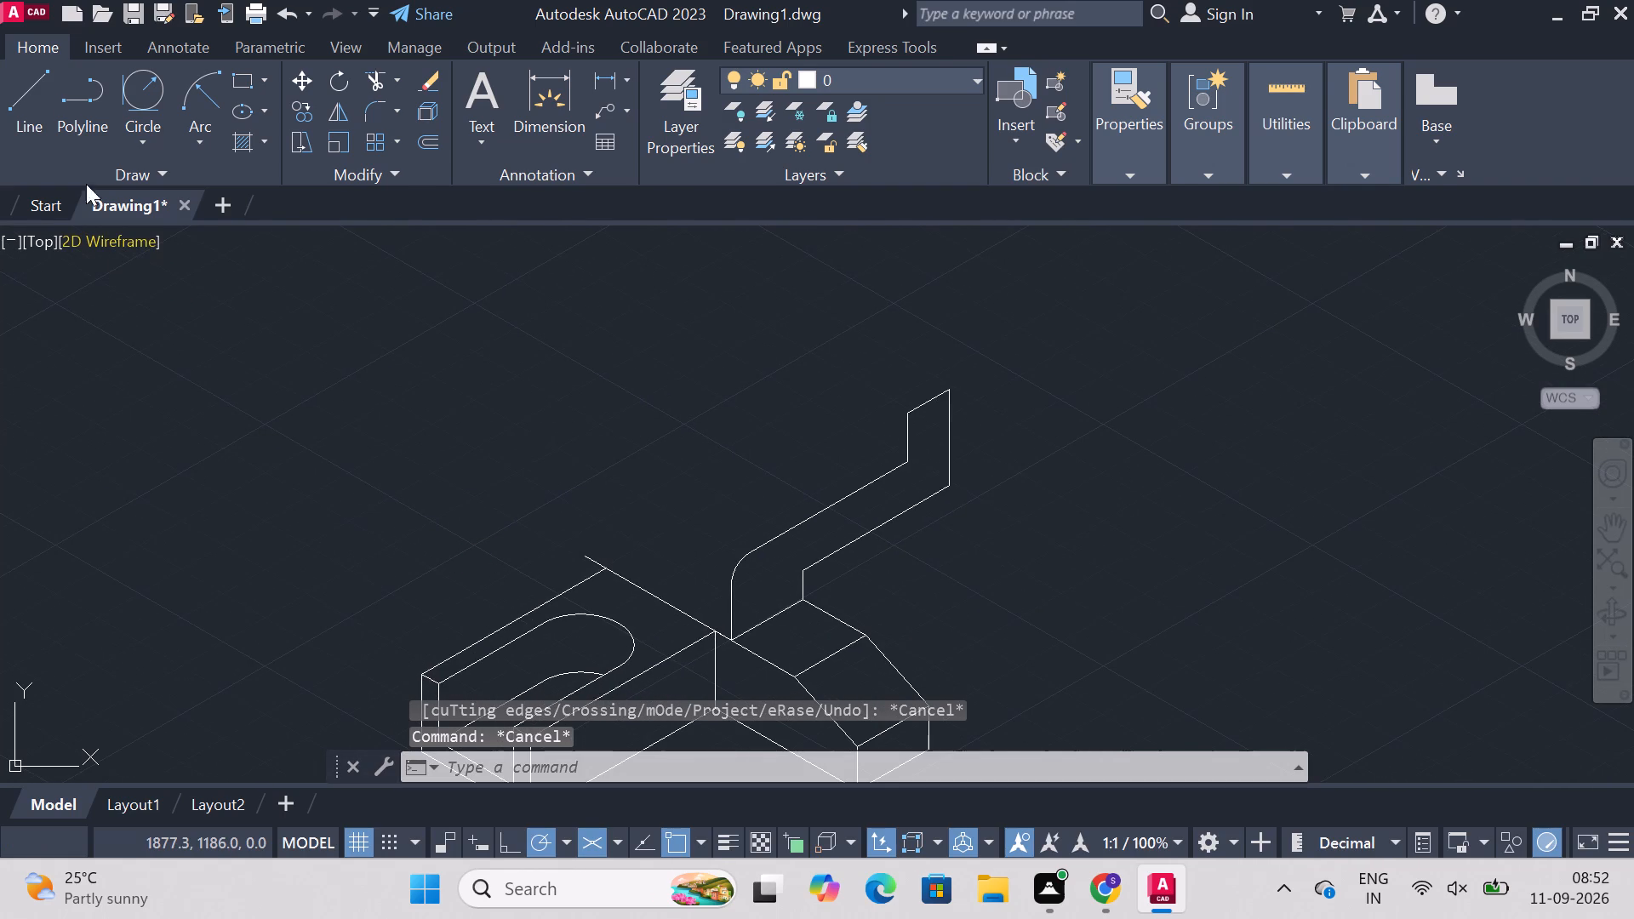
# Outline the rear step's riser face with a 35 mm line at 150° from its inner corner, 10 mm up, and back to the upper corner.
pyautogui.click(46, 88)
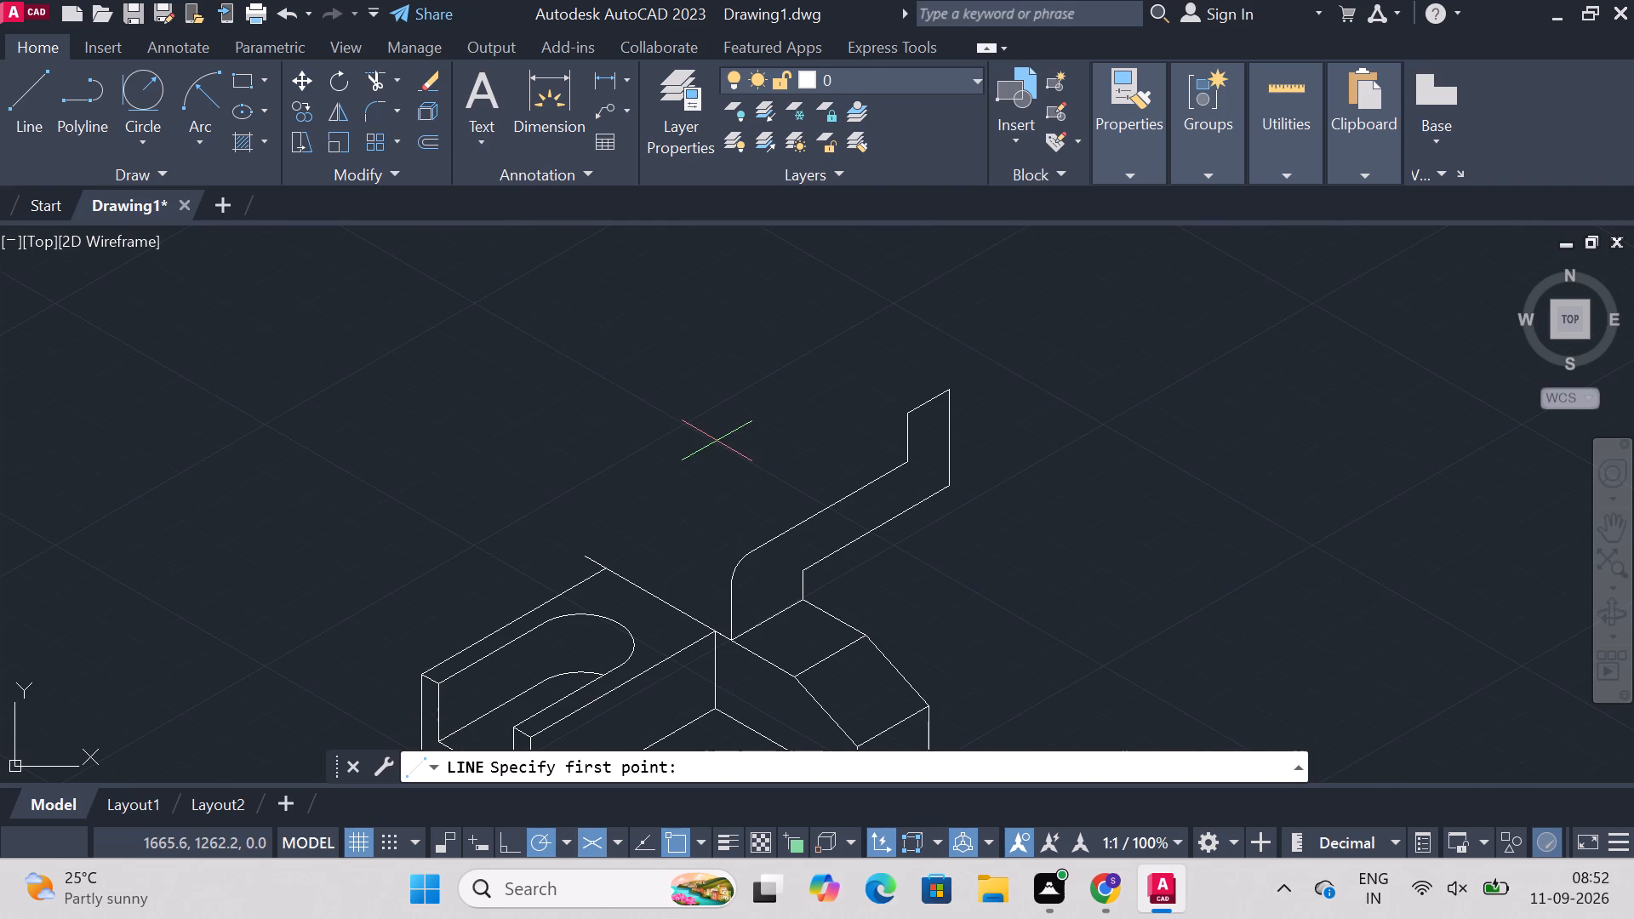
pyautogui.click(911, 463)
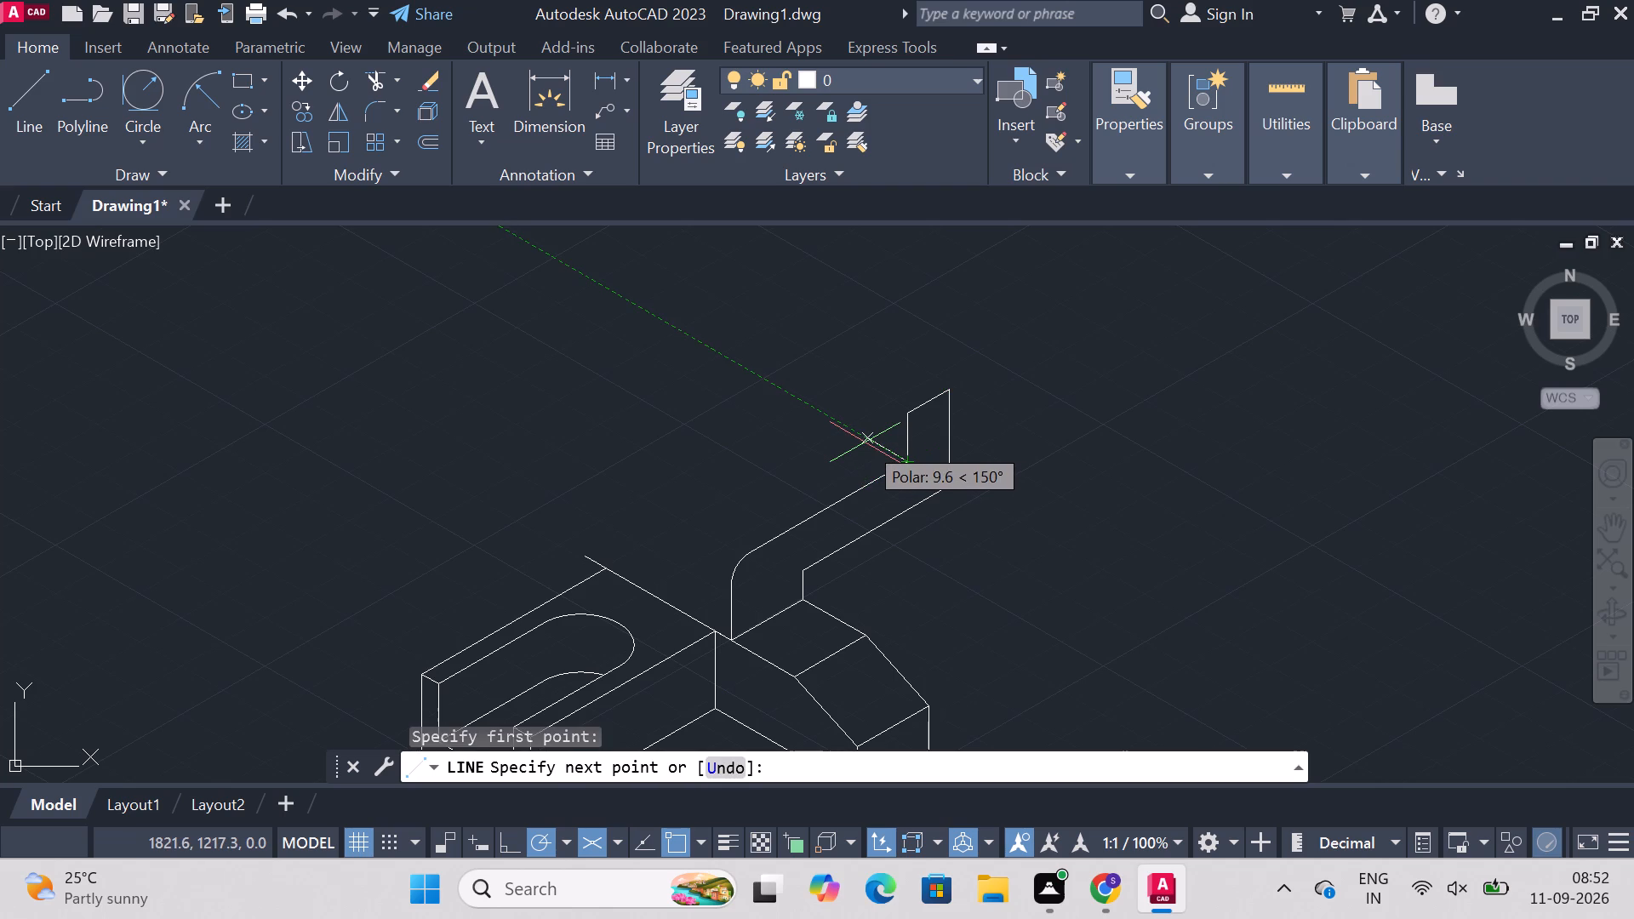
pyautogui.write('35')
pyautogui.press('Return')
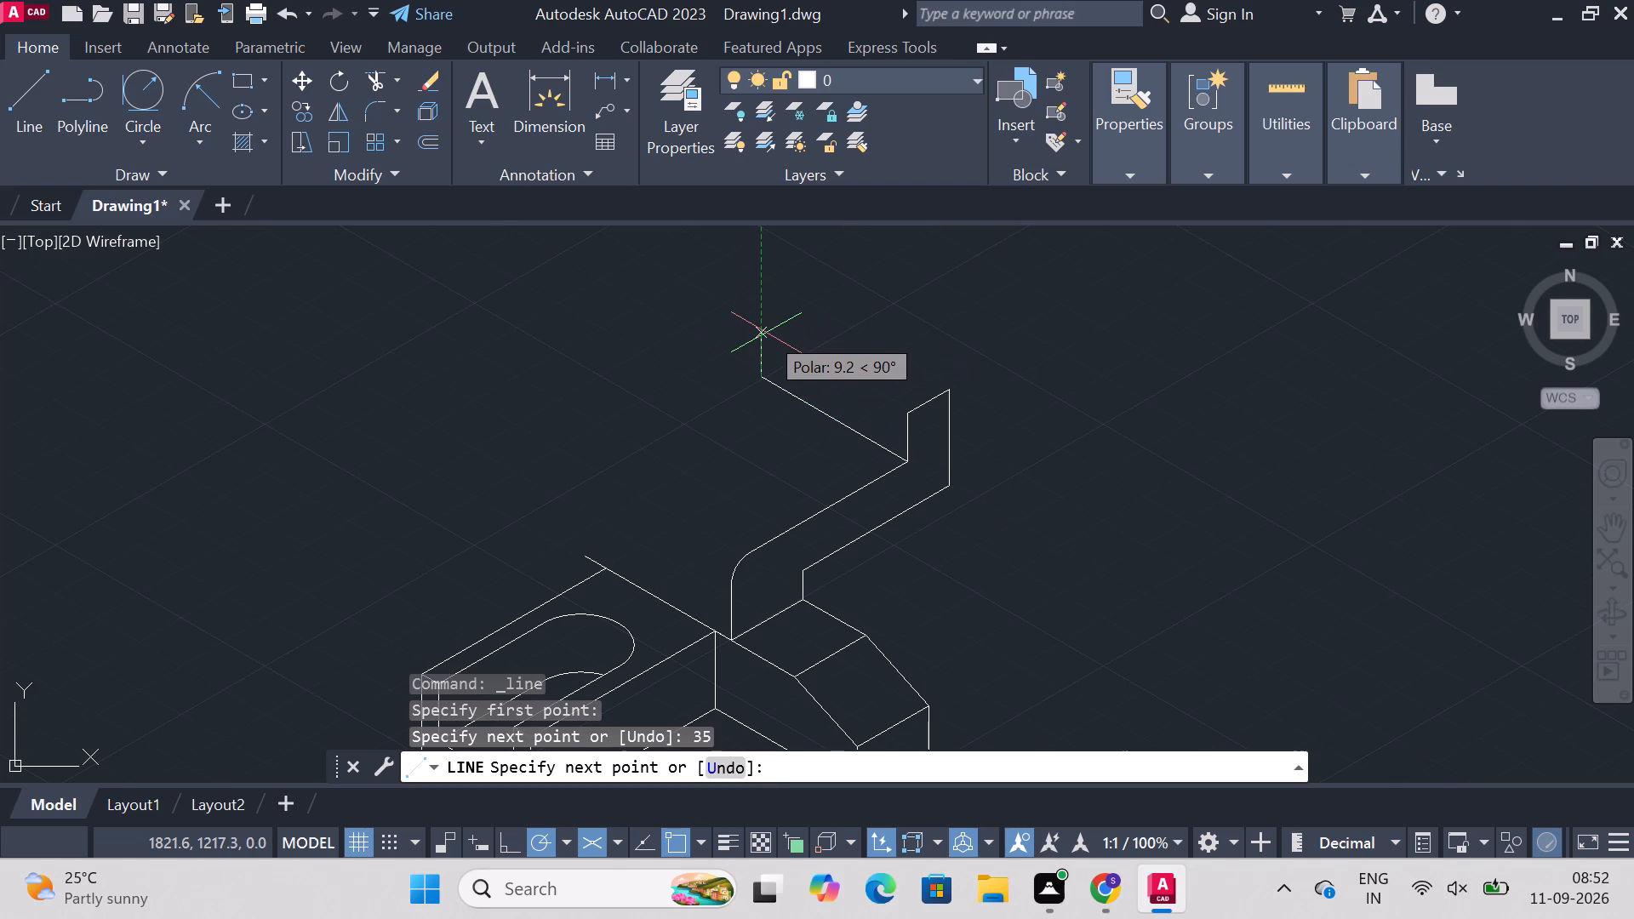
pyautogui.write('10')
pyautogui.press('Return')
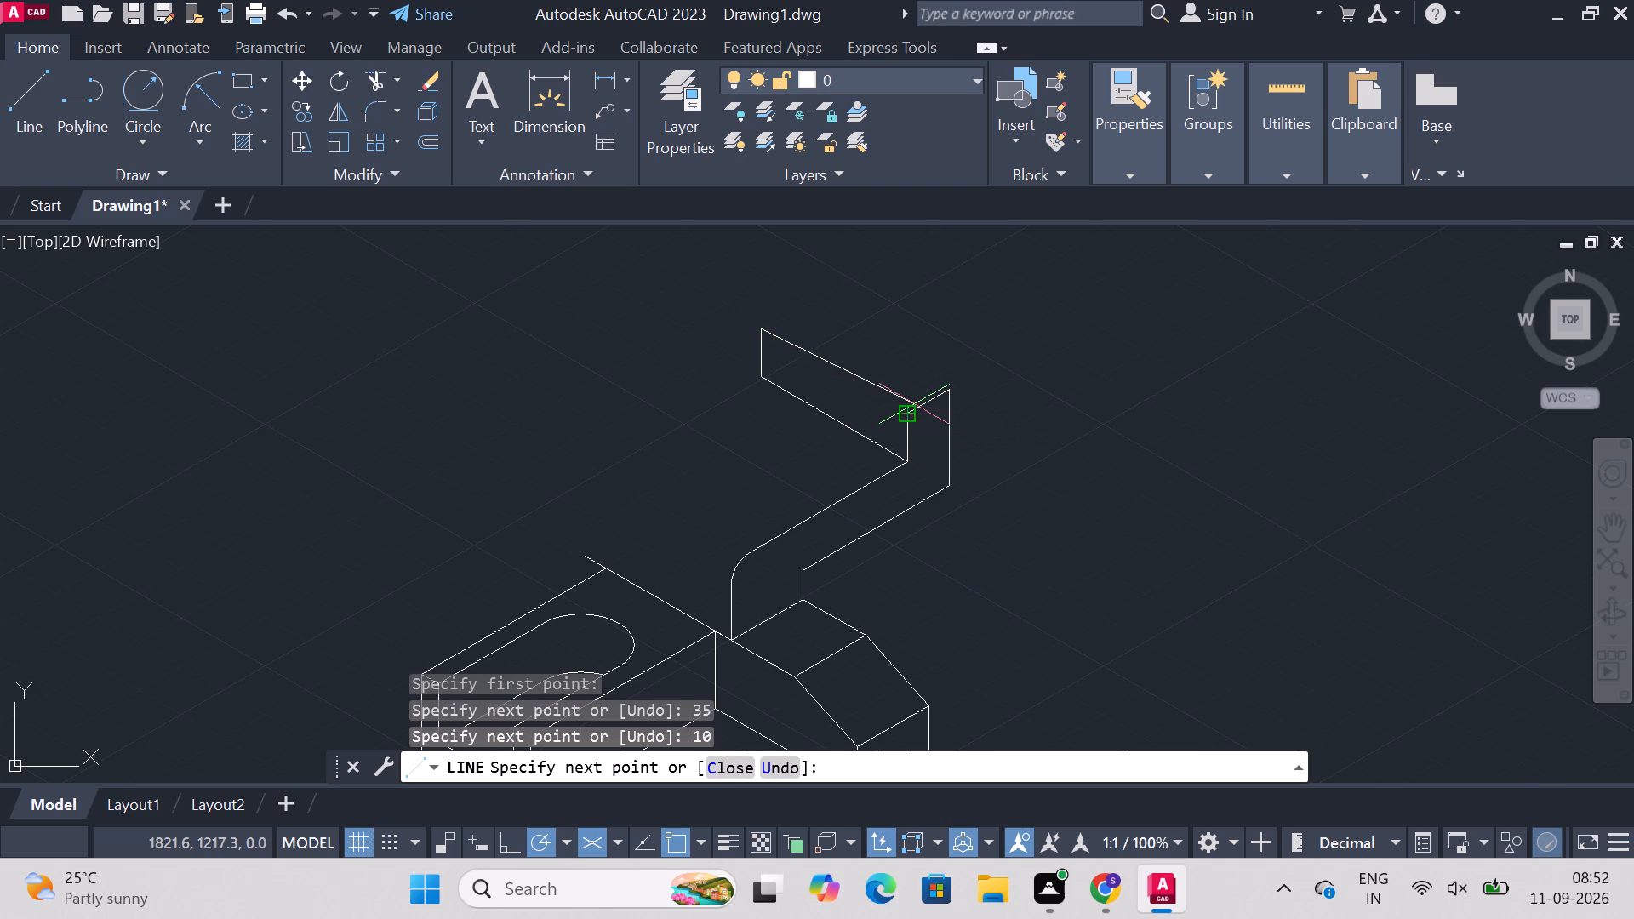
pyautogui.click(911, 412)
pyautogui.press('Escape')
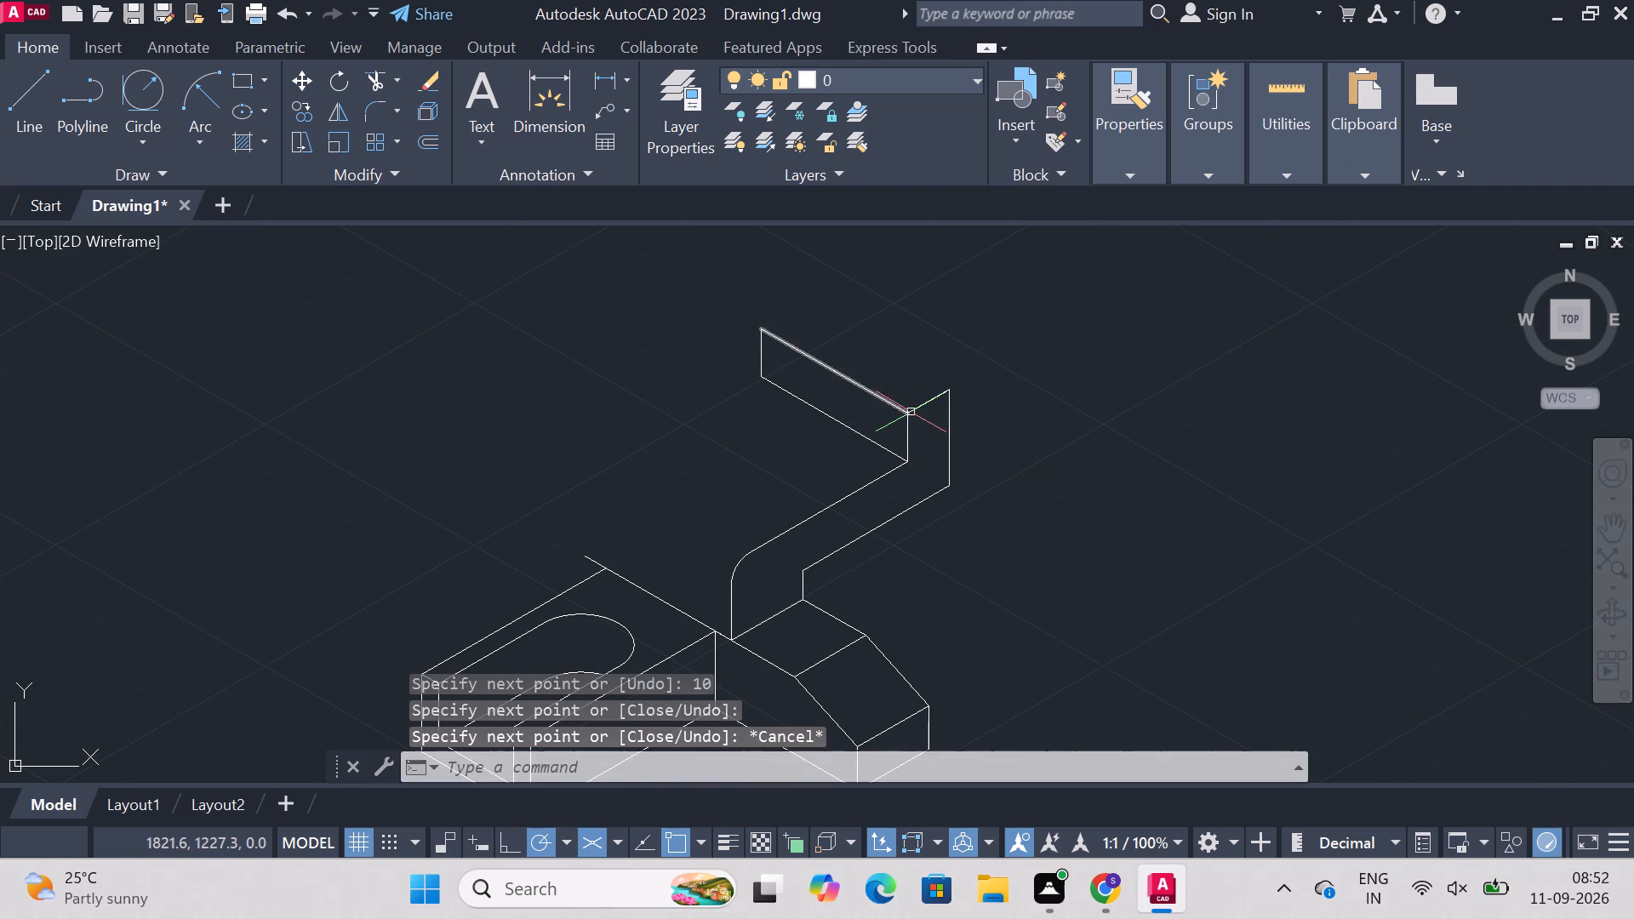
# Close the rear step's top face with a 35 mm line at 150° from its outer top corner, joined to the riser's far upper corner.
pyautogui.write('line')
pyautogui.press('Return')
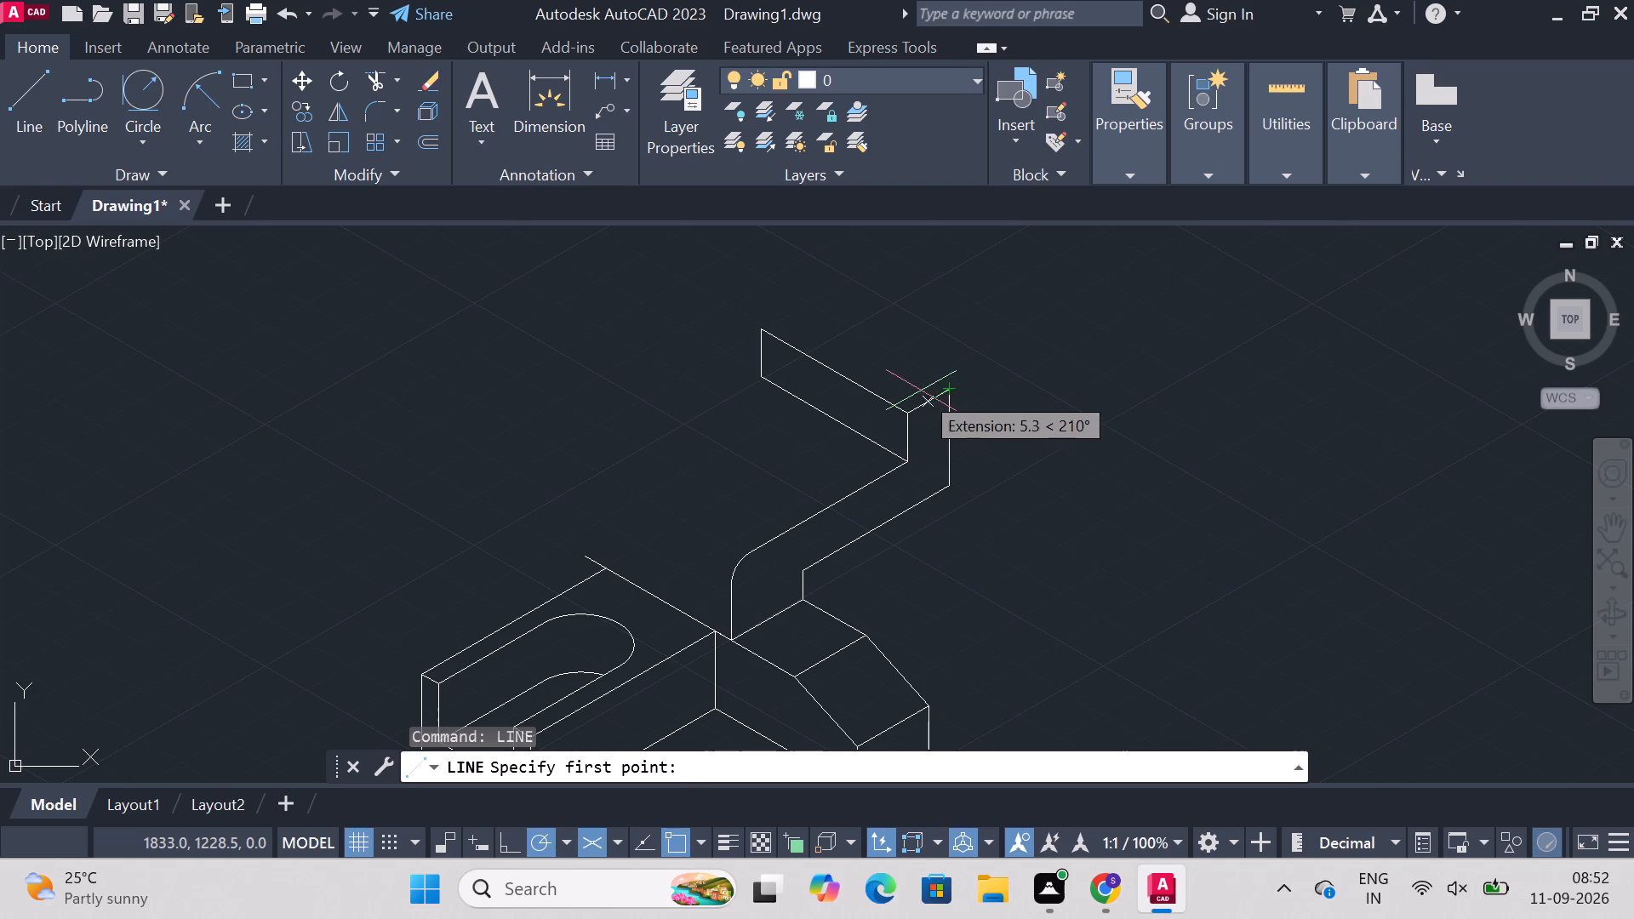
pyautogui.click(948, 390)
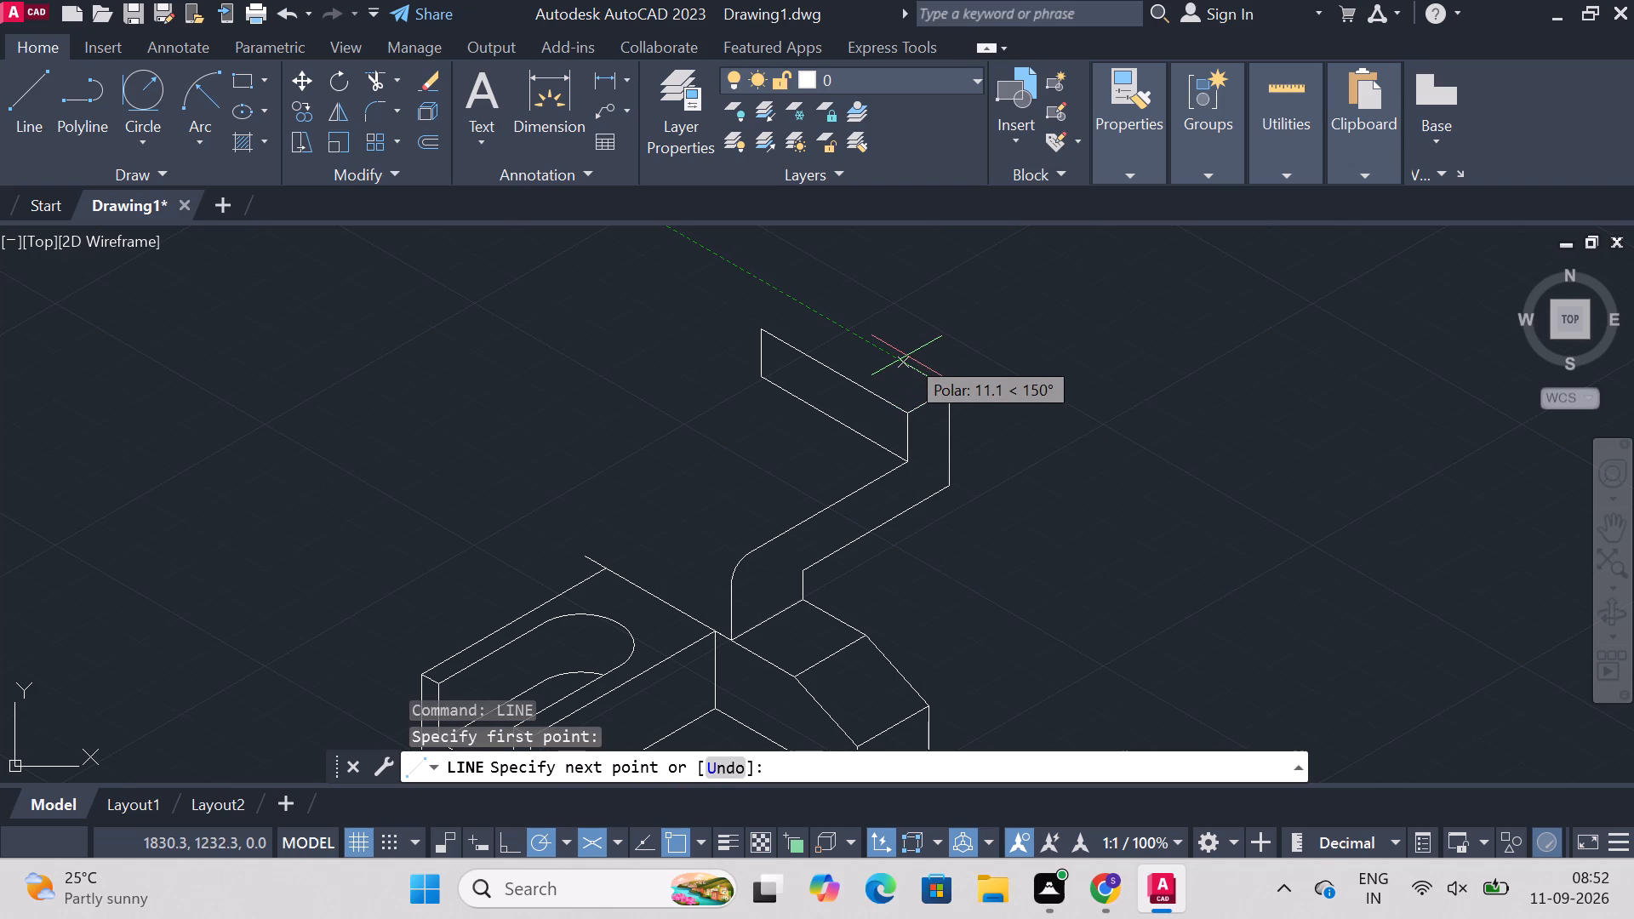
pyautogui.write('35')
pyautogui.press('Return')
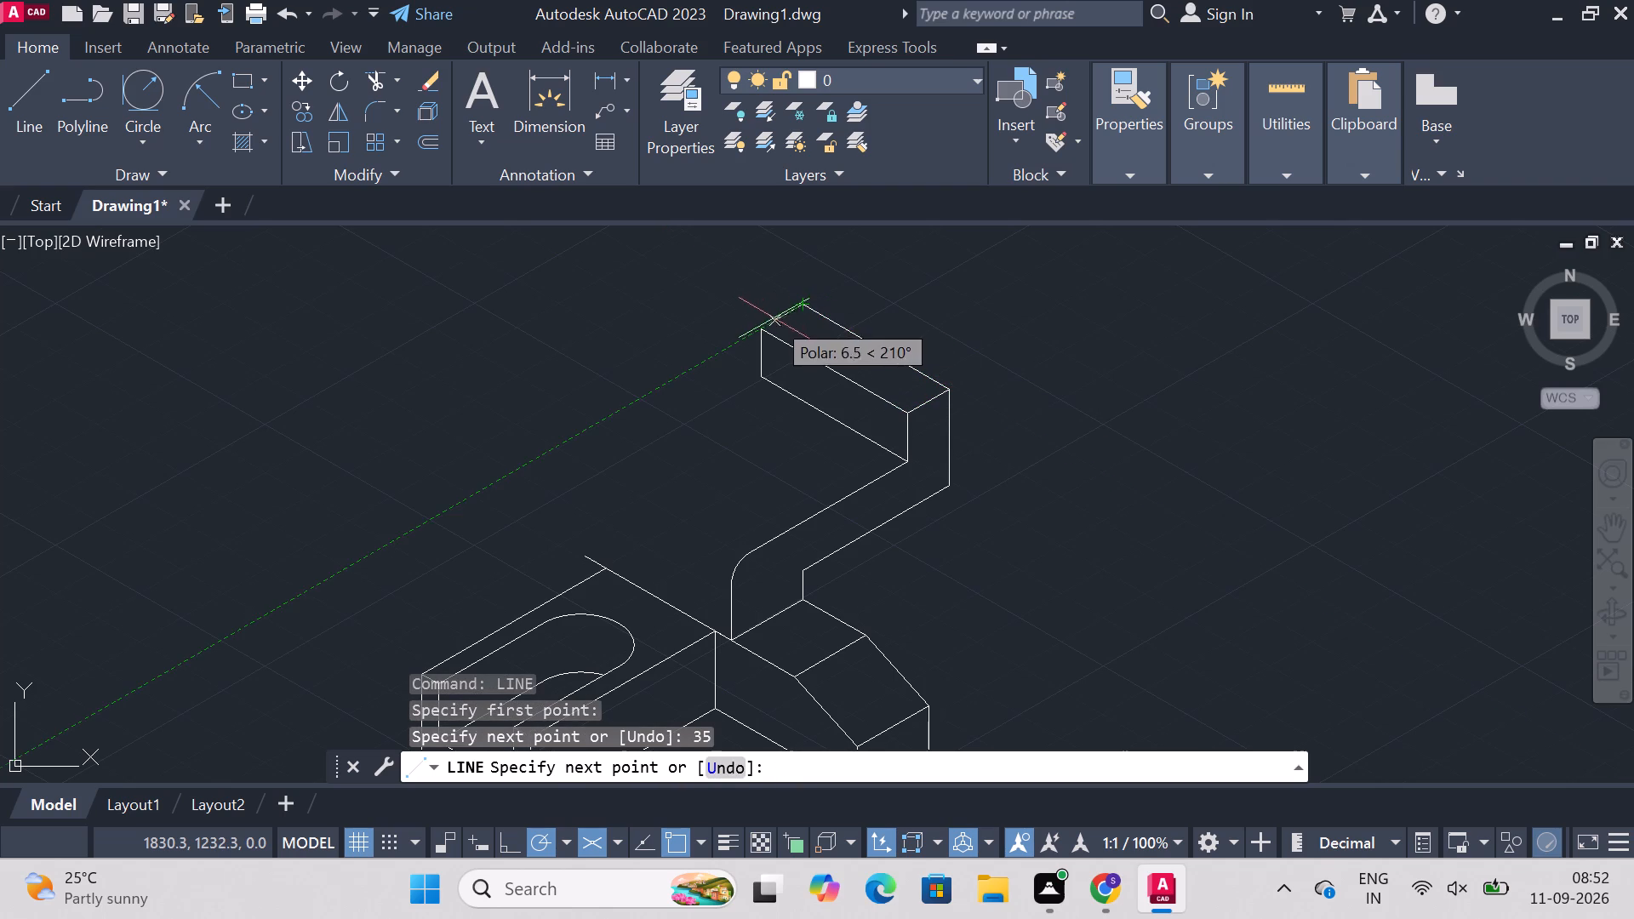
pyautogui.click(764, 324)
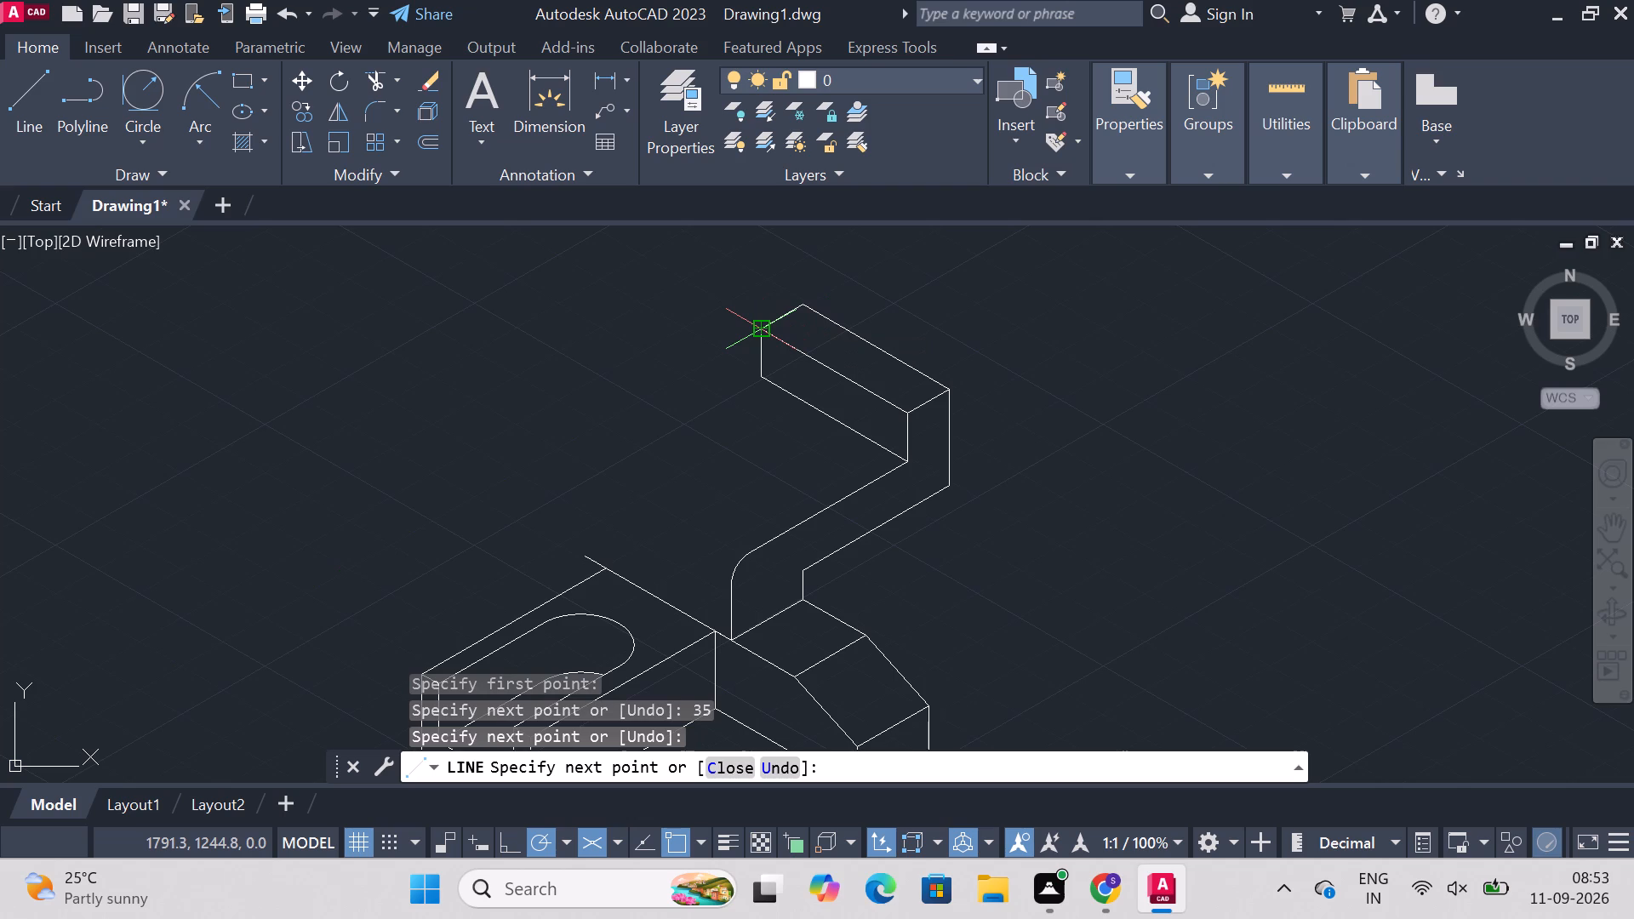
pyautogui.press('Escape')
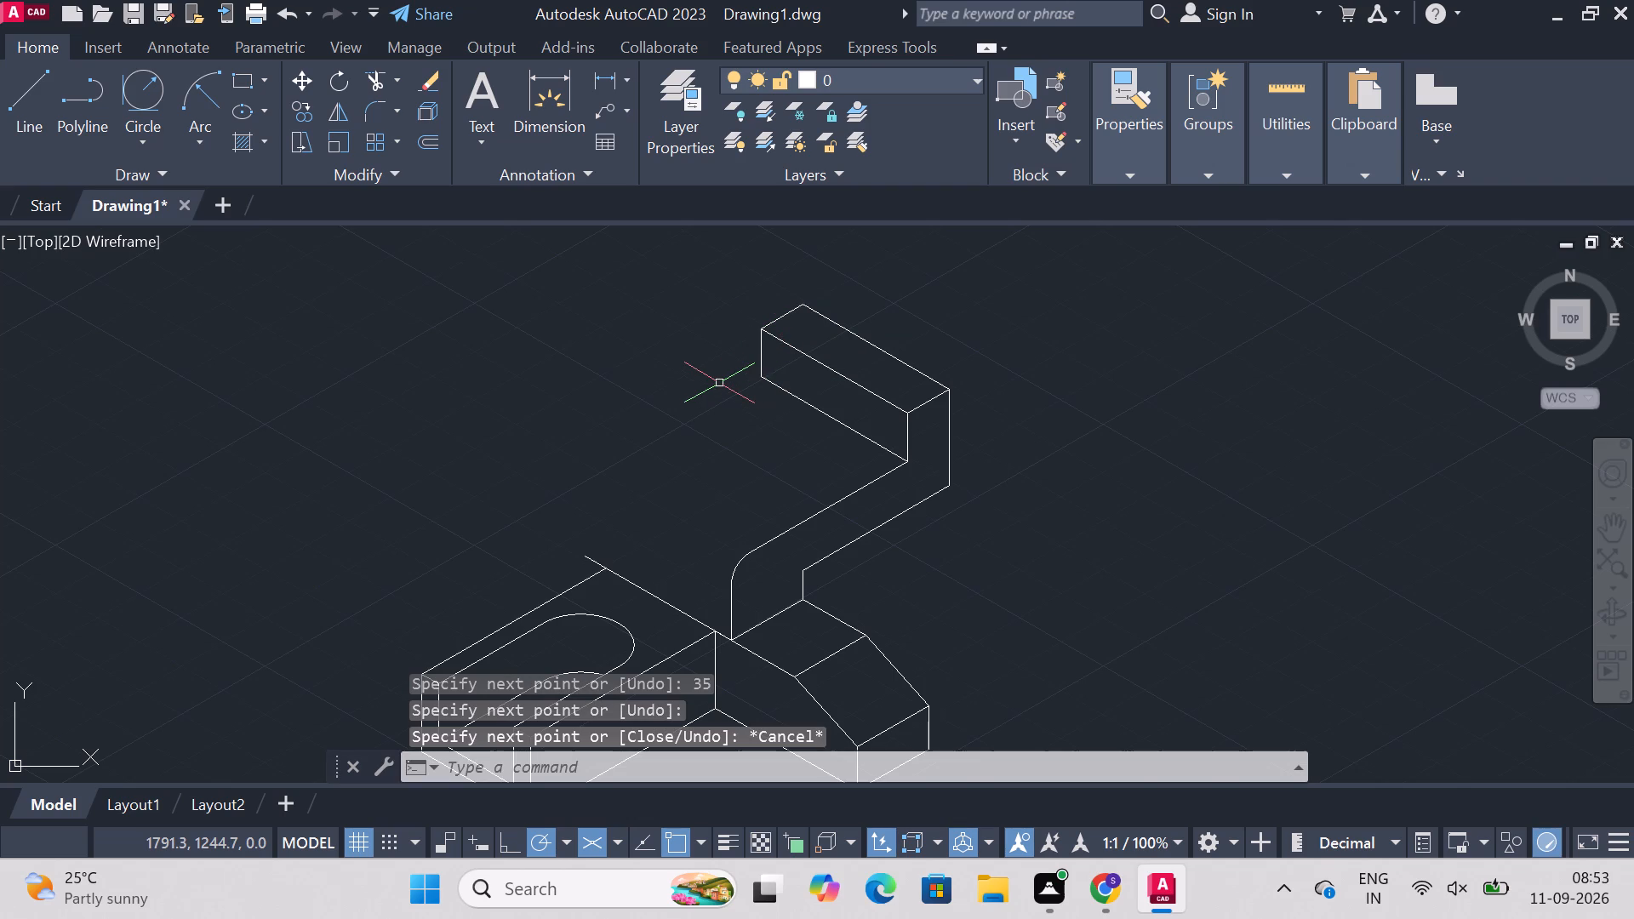
# Draw a 42 mm line at 210° from the riser's far lower corner and a vertical line down to the base edge's far end.
pyautogui.write('line')
pyautogui.press('Return')
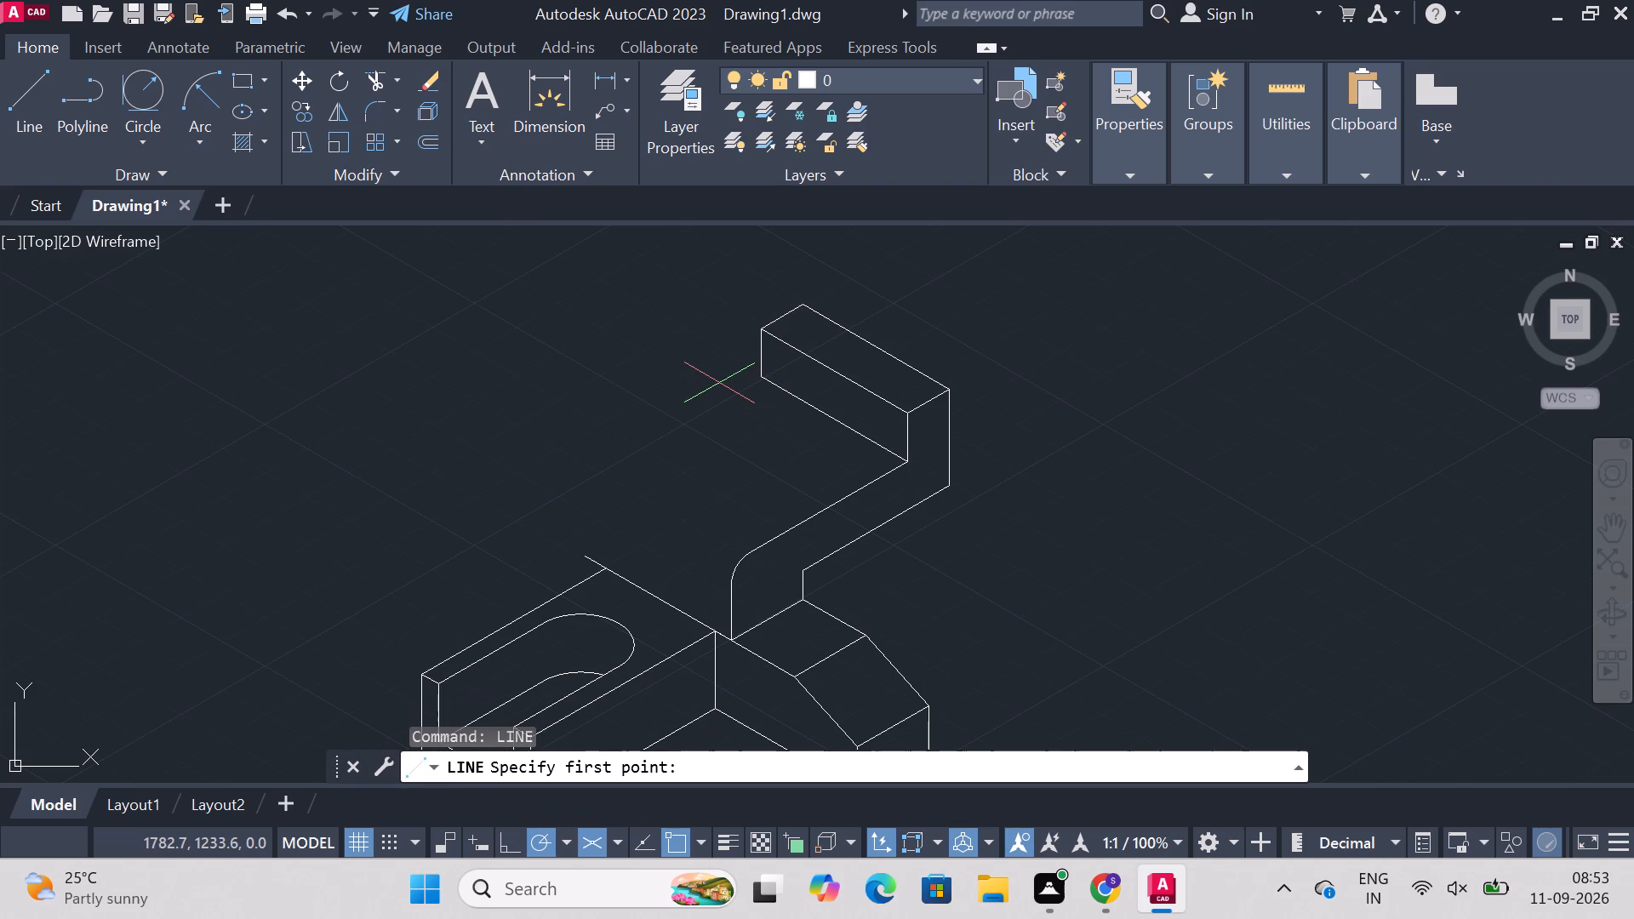
pyautogui.click(762, 379)
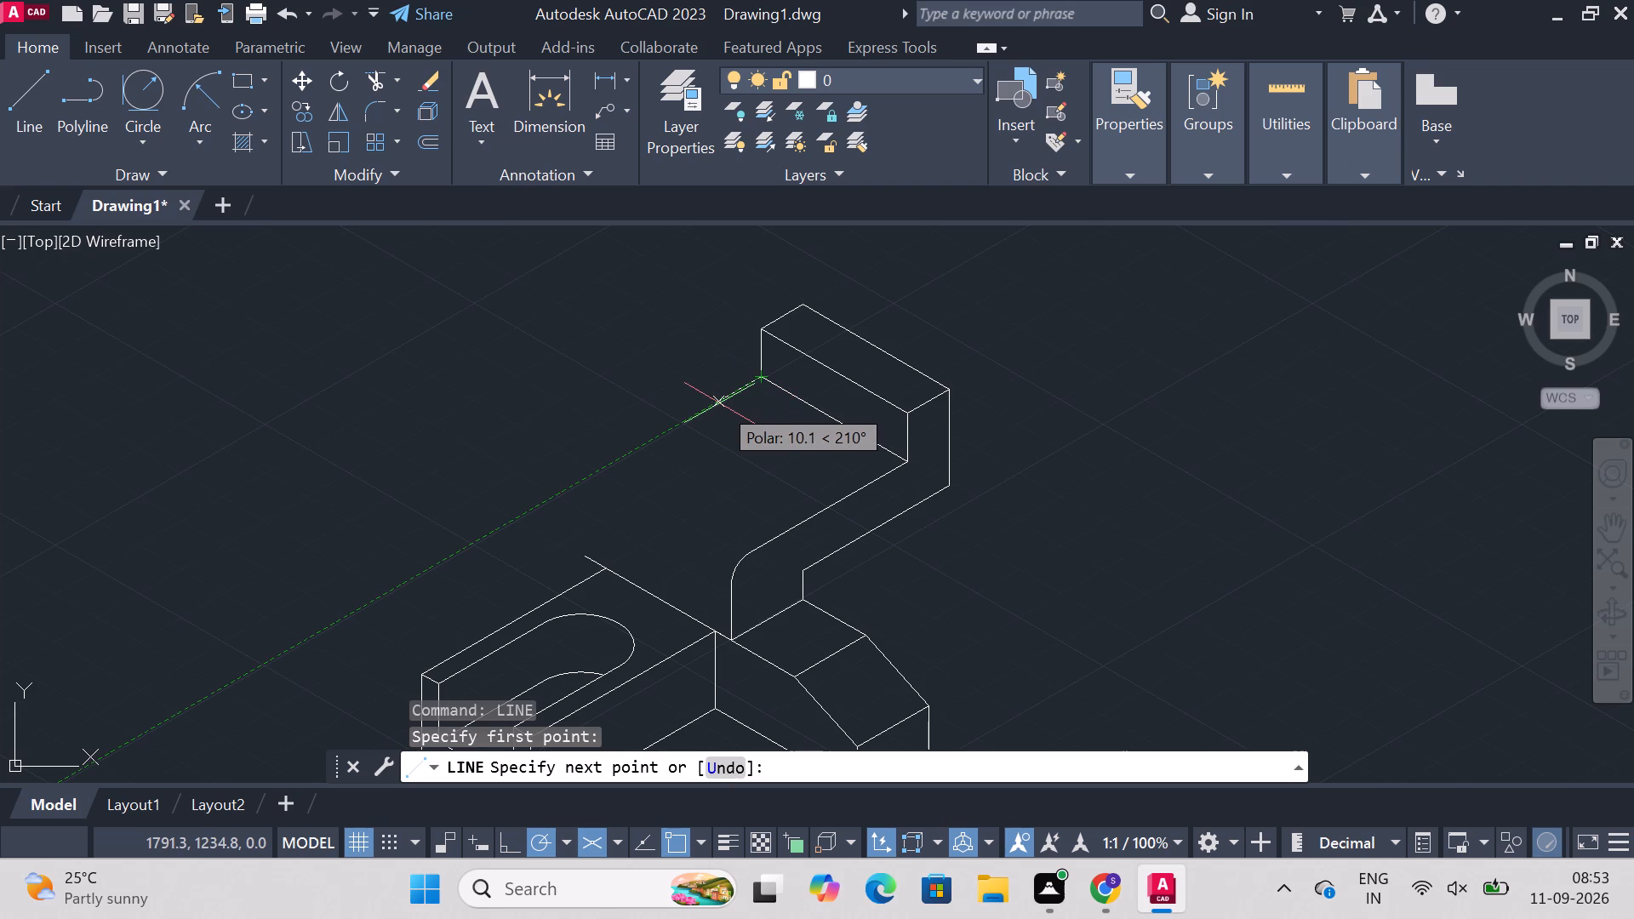
pyautogui.write('42')
pyautogui.press('Return')
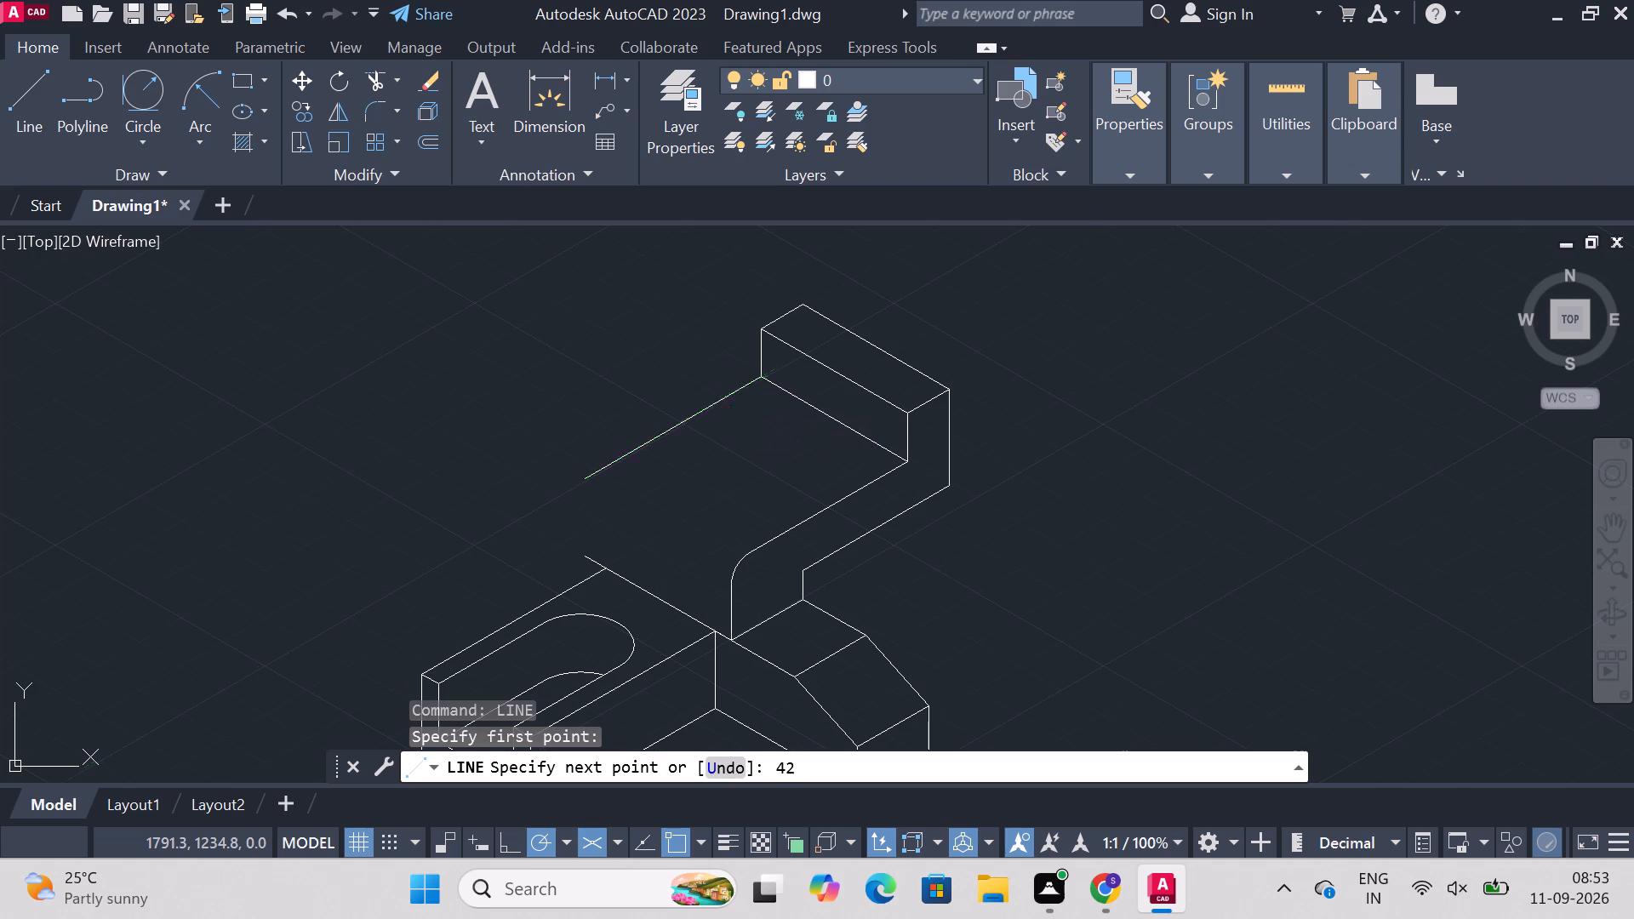
pyautogui.click(577, 559)
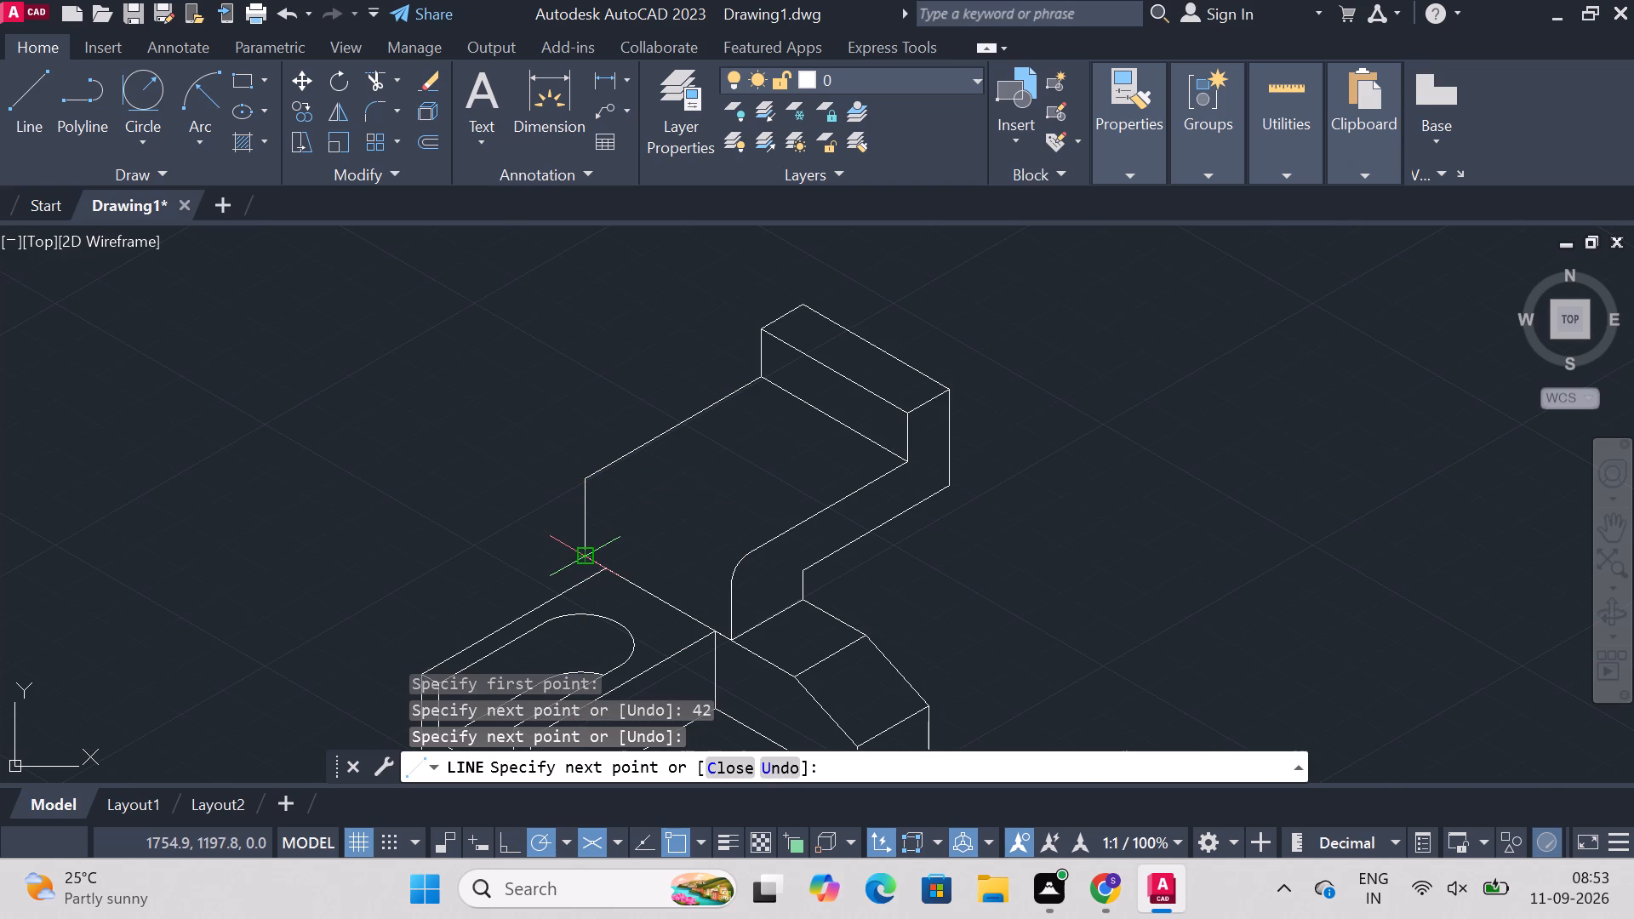
pyautogui.press('Escape')
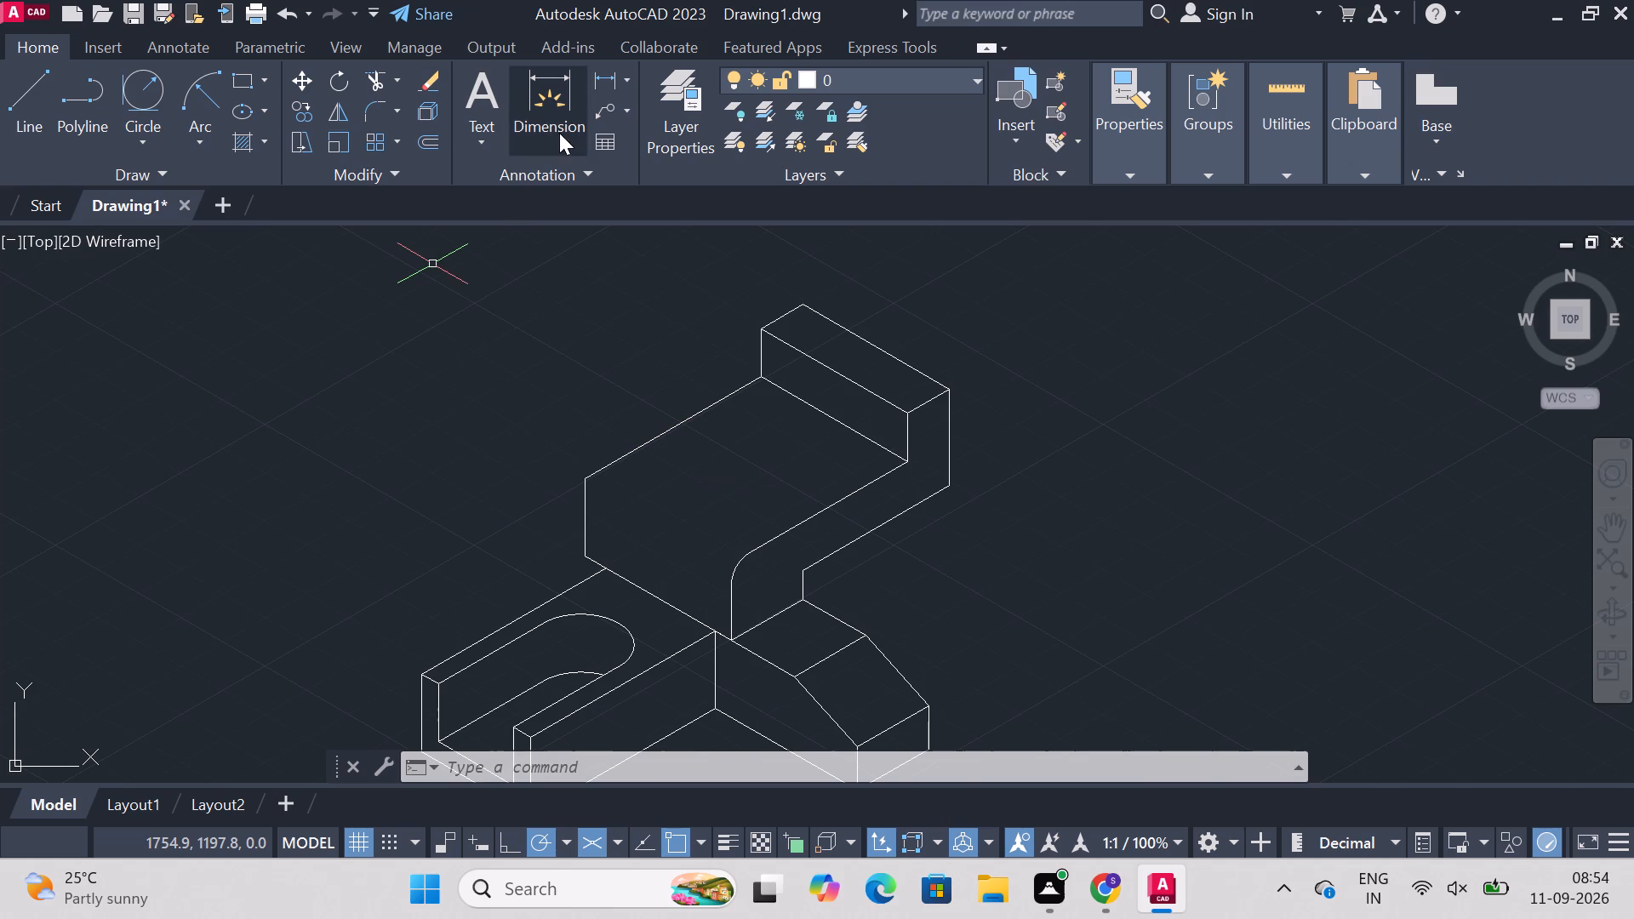
# Draw construction lines from the rear step's near top outer corner: up to the far top edge, 17.5 mm at 150°, and down to the near top edge.
pyautogui.click(45, 101)
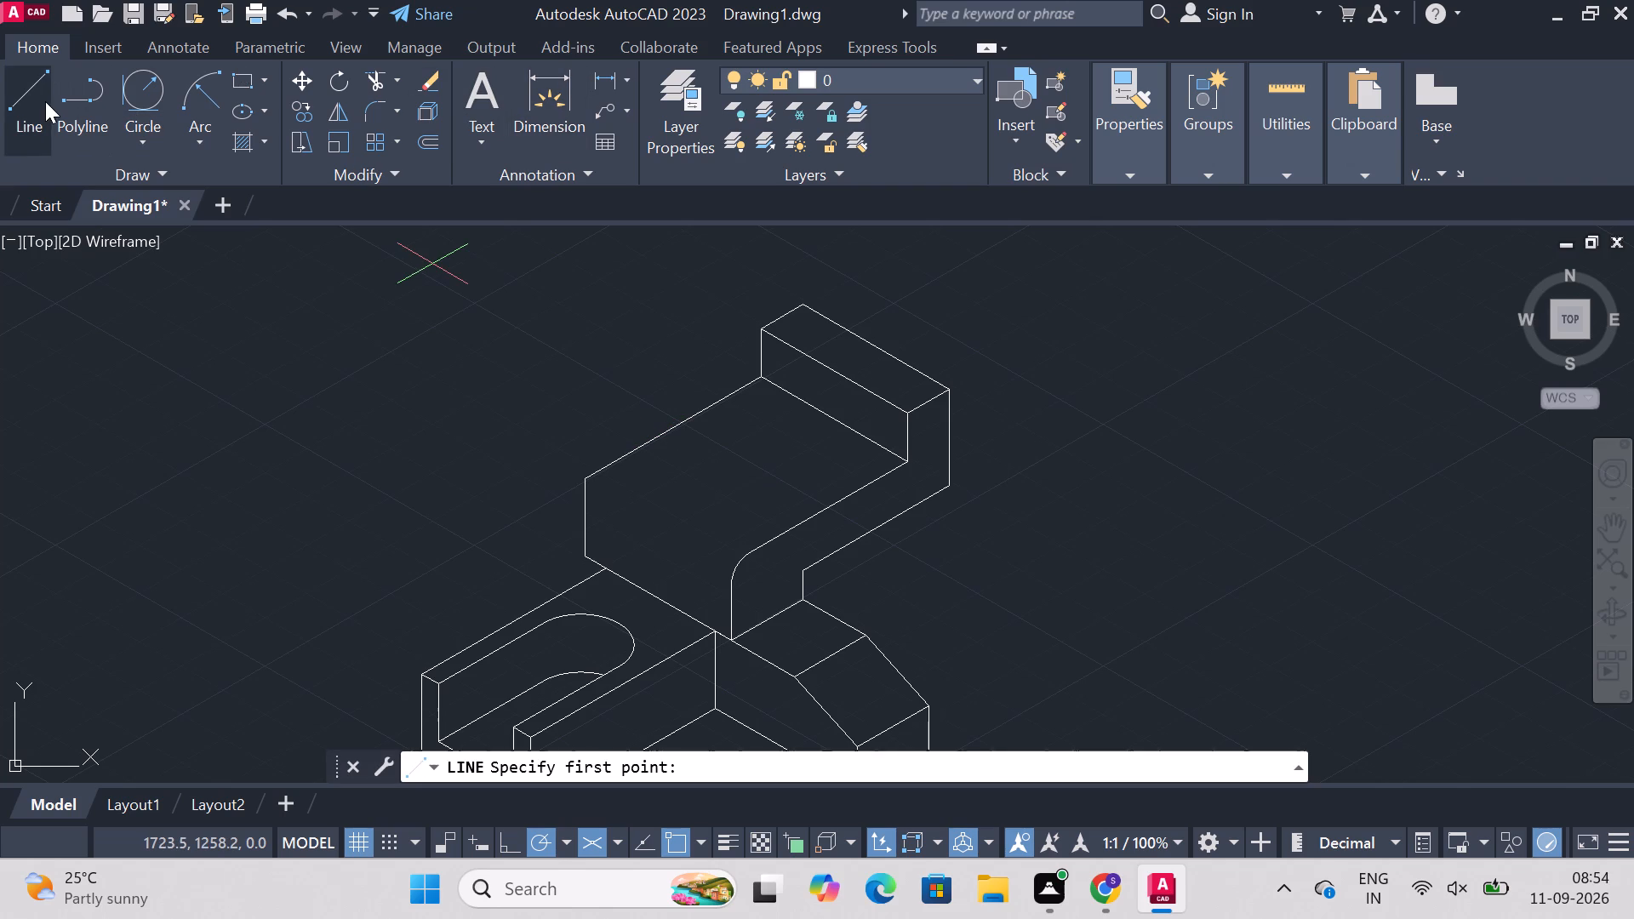
pyautogui.click(909, 412)
pyautogui.click(909, 371)
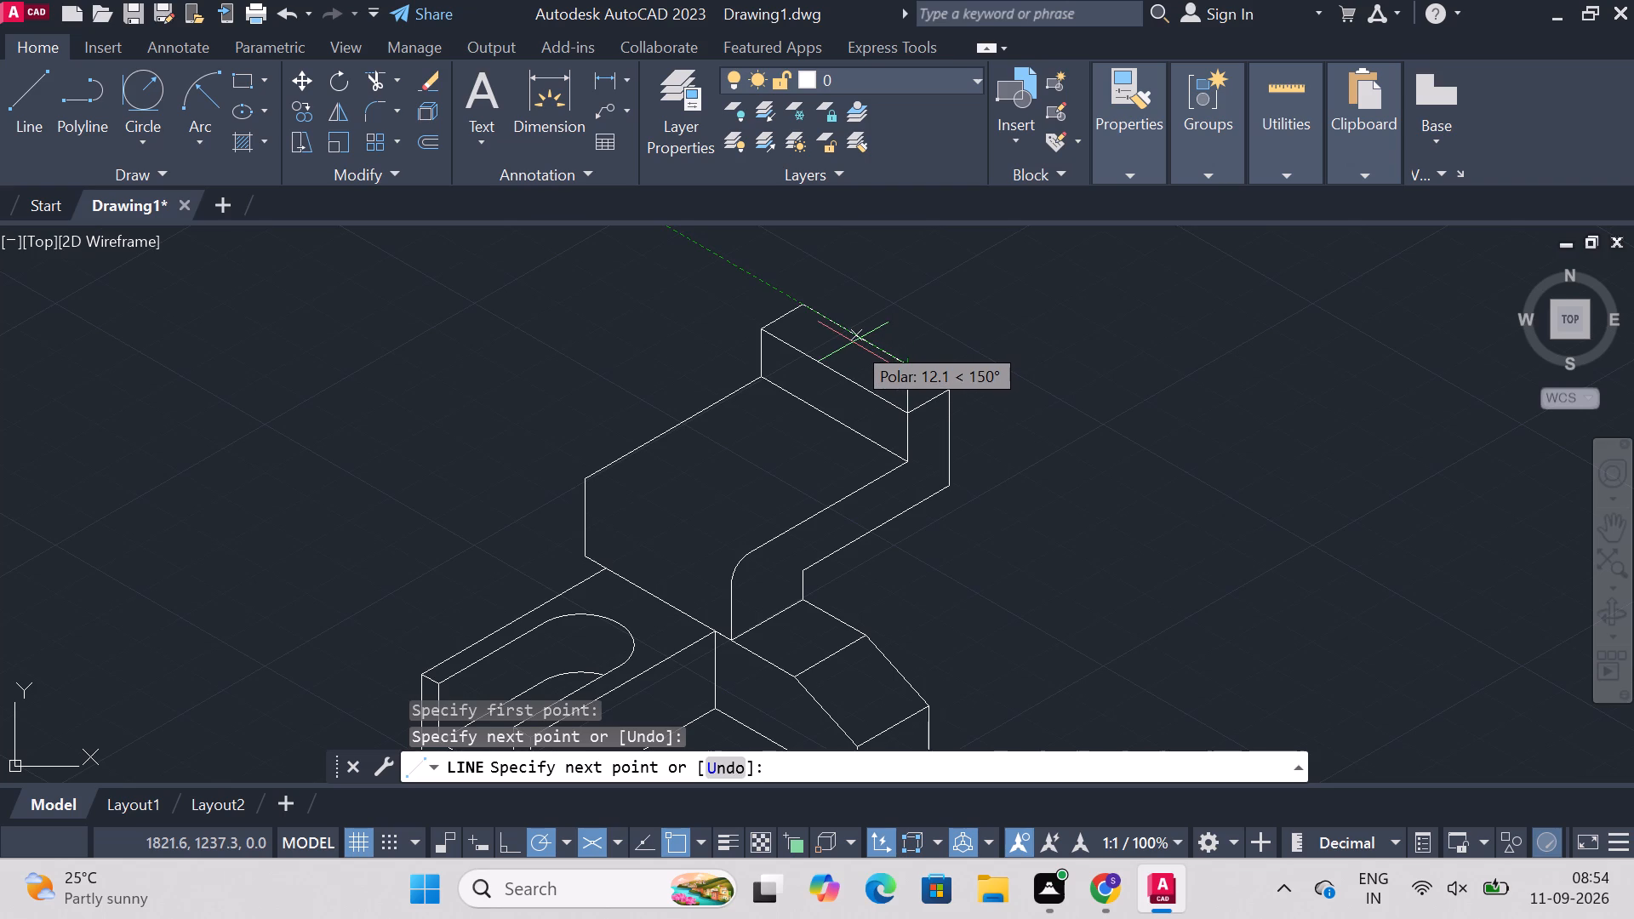
pyautogui.write('17')
pyautogui.write('.5')
pyautogui.press('Return')
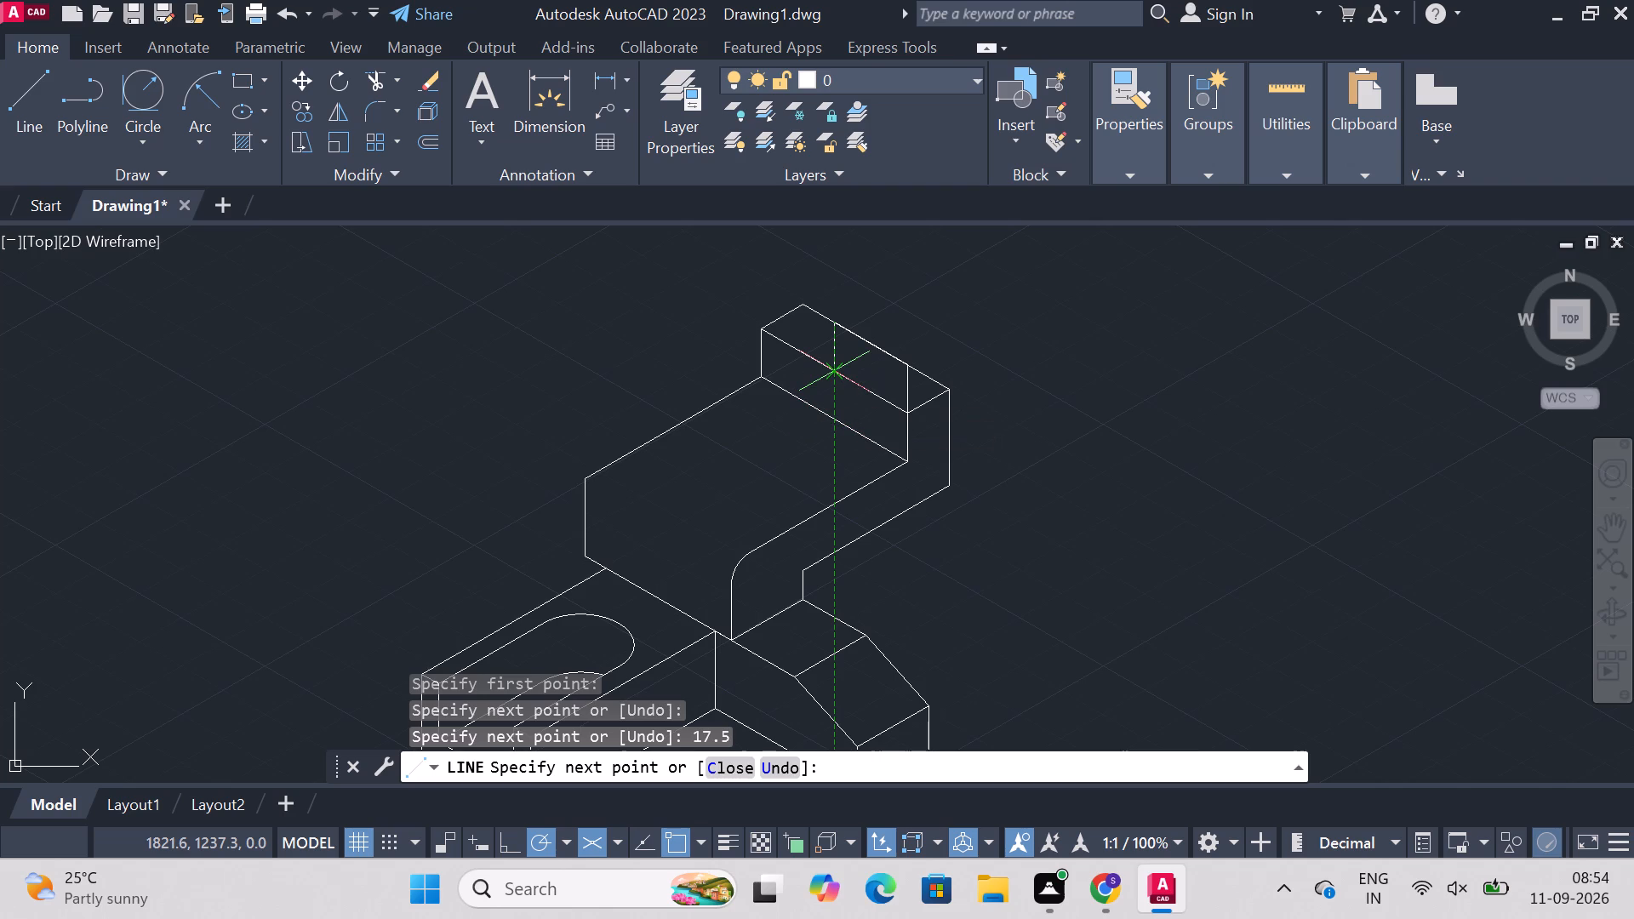
pyautogui.click(839, 372)
pyautogui.press('Escape')
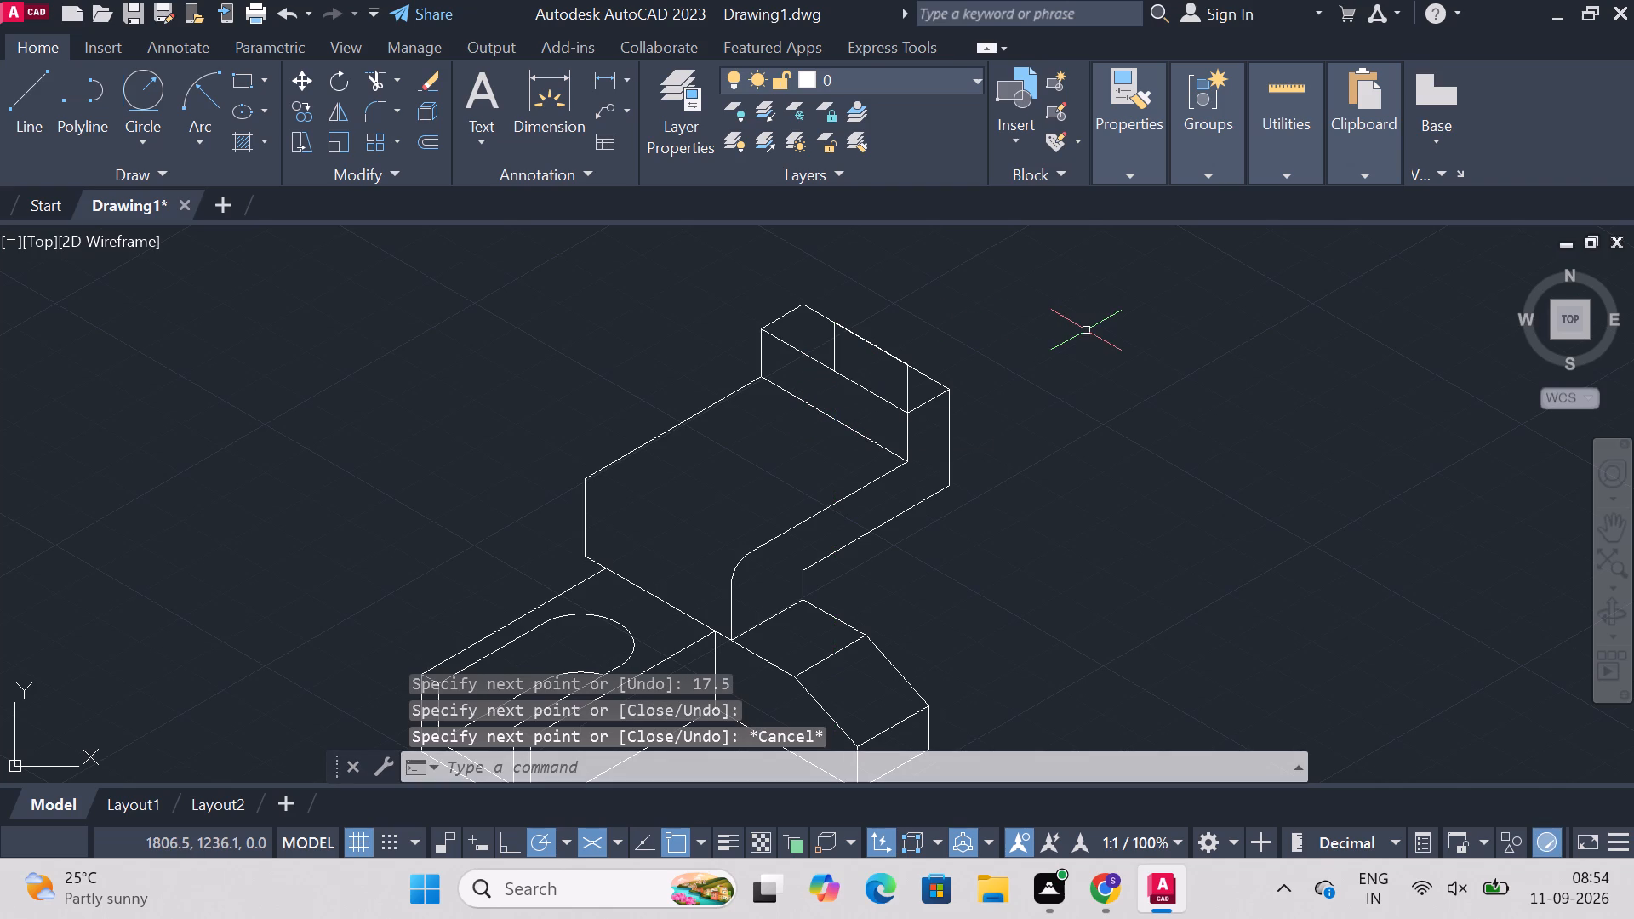
# Trim away the 17.5 mm construction line and the vertical construction line above the rear step's near top outer corner.
pyautogui.write('trim')
pyautogui.press('Return')
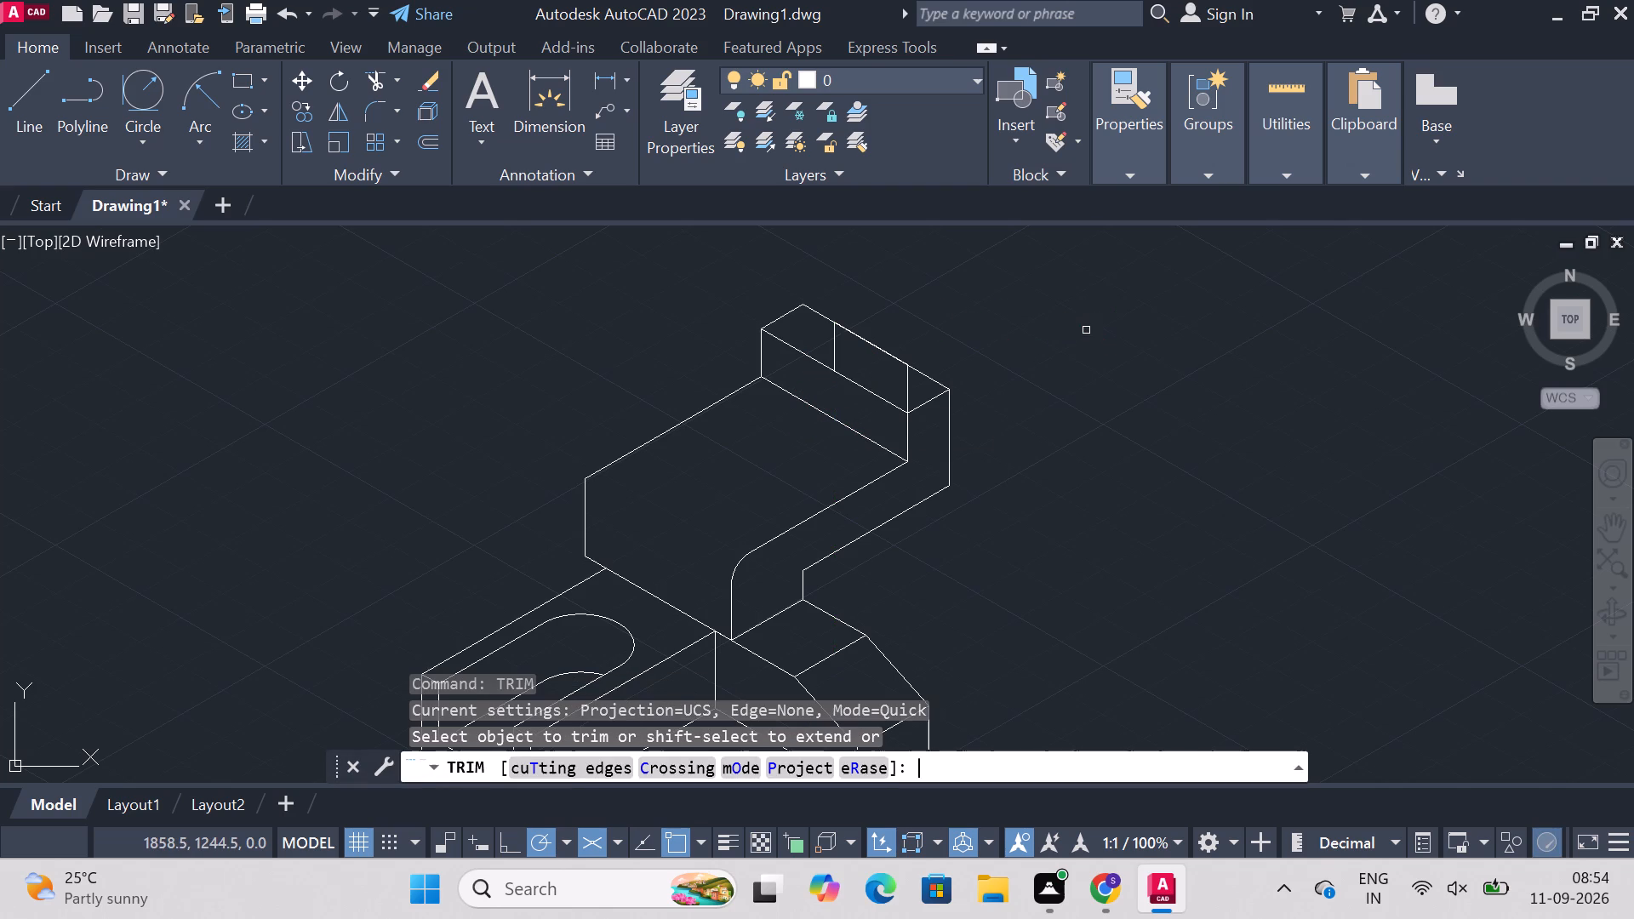
pyautogui.click(881, 350)
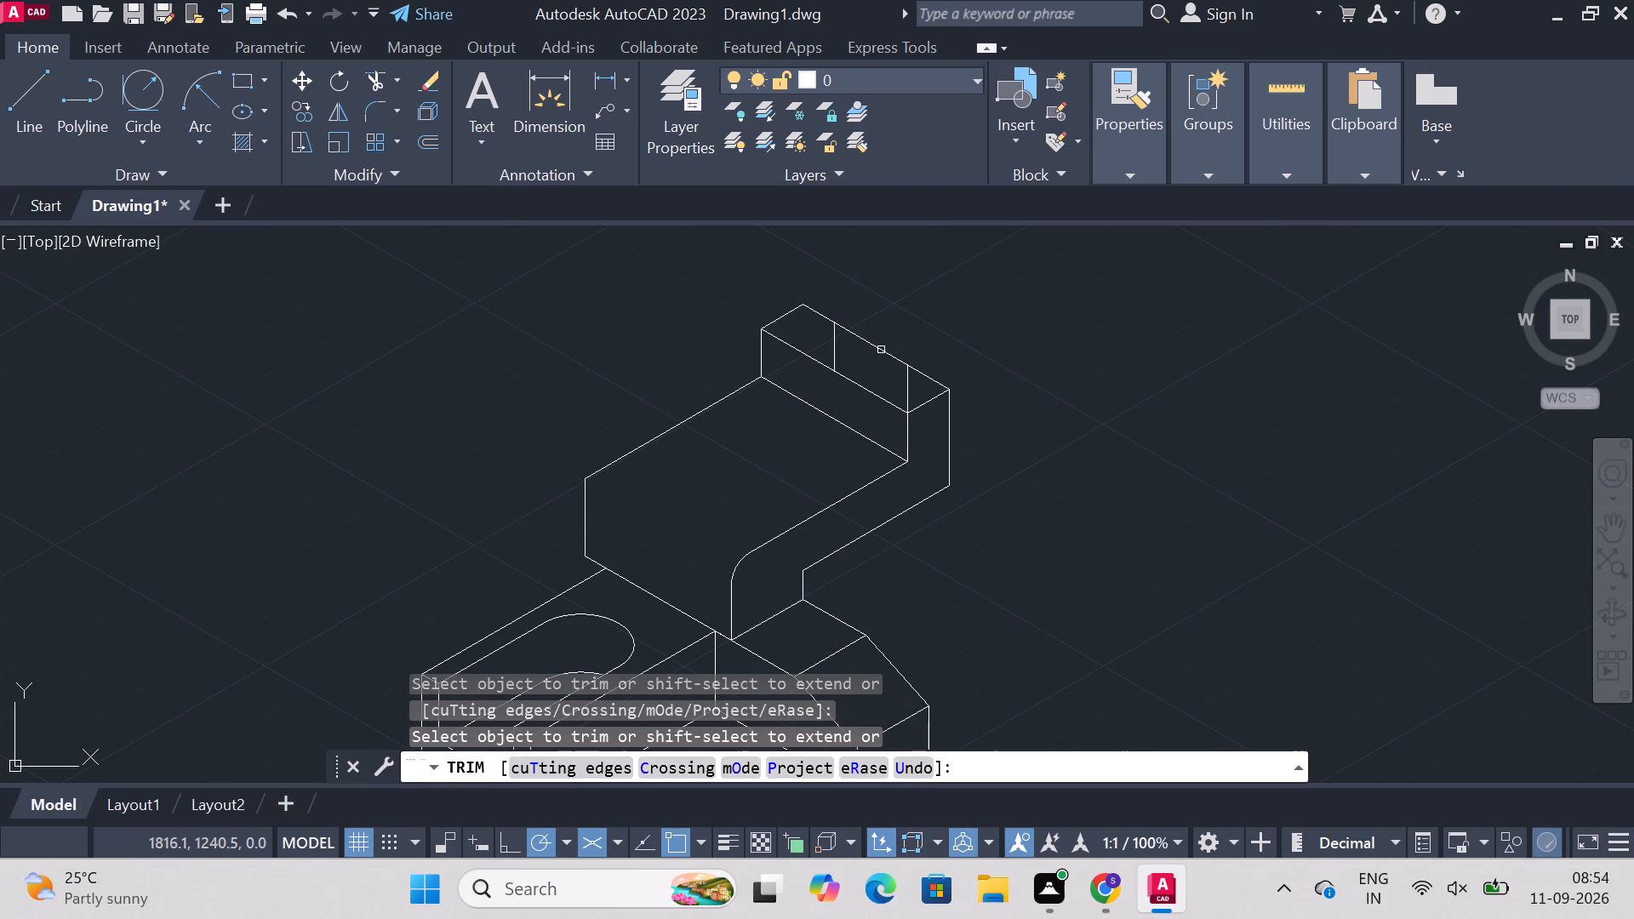
pyautogui.click(910, 391)
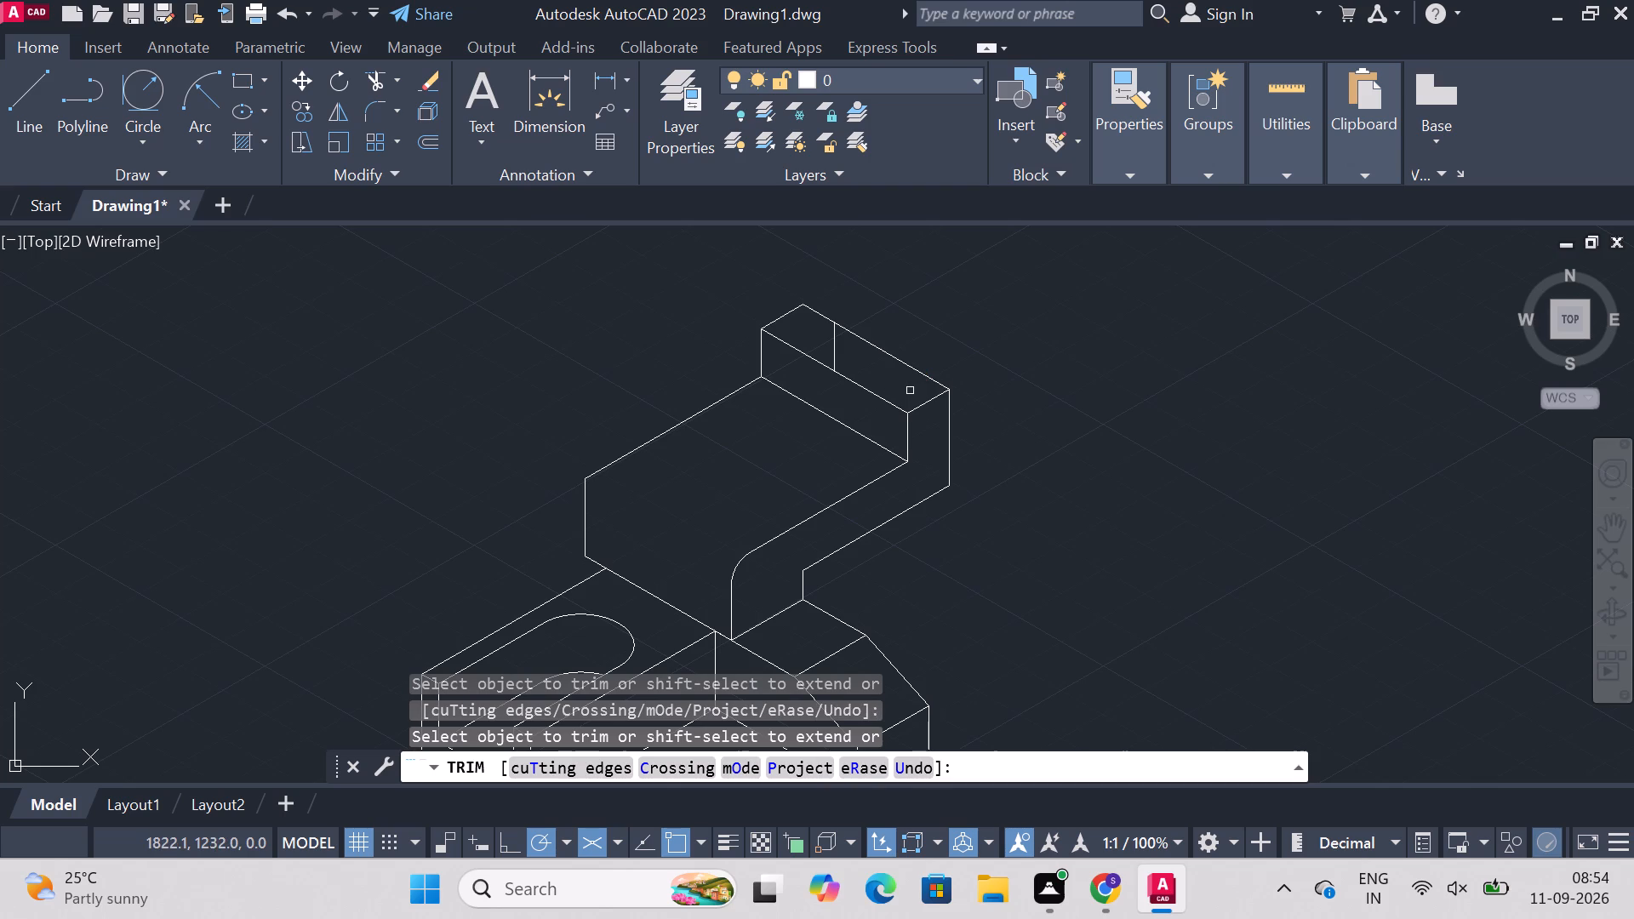
pyautogui.write('line')
pyautogui.press('Return')
pyautogui.press('Escape')
pyautogui.press('Escape')
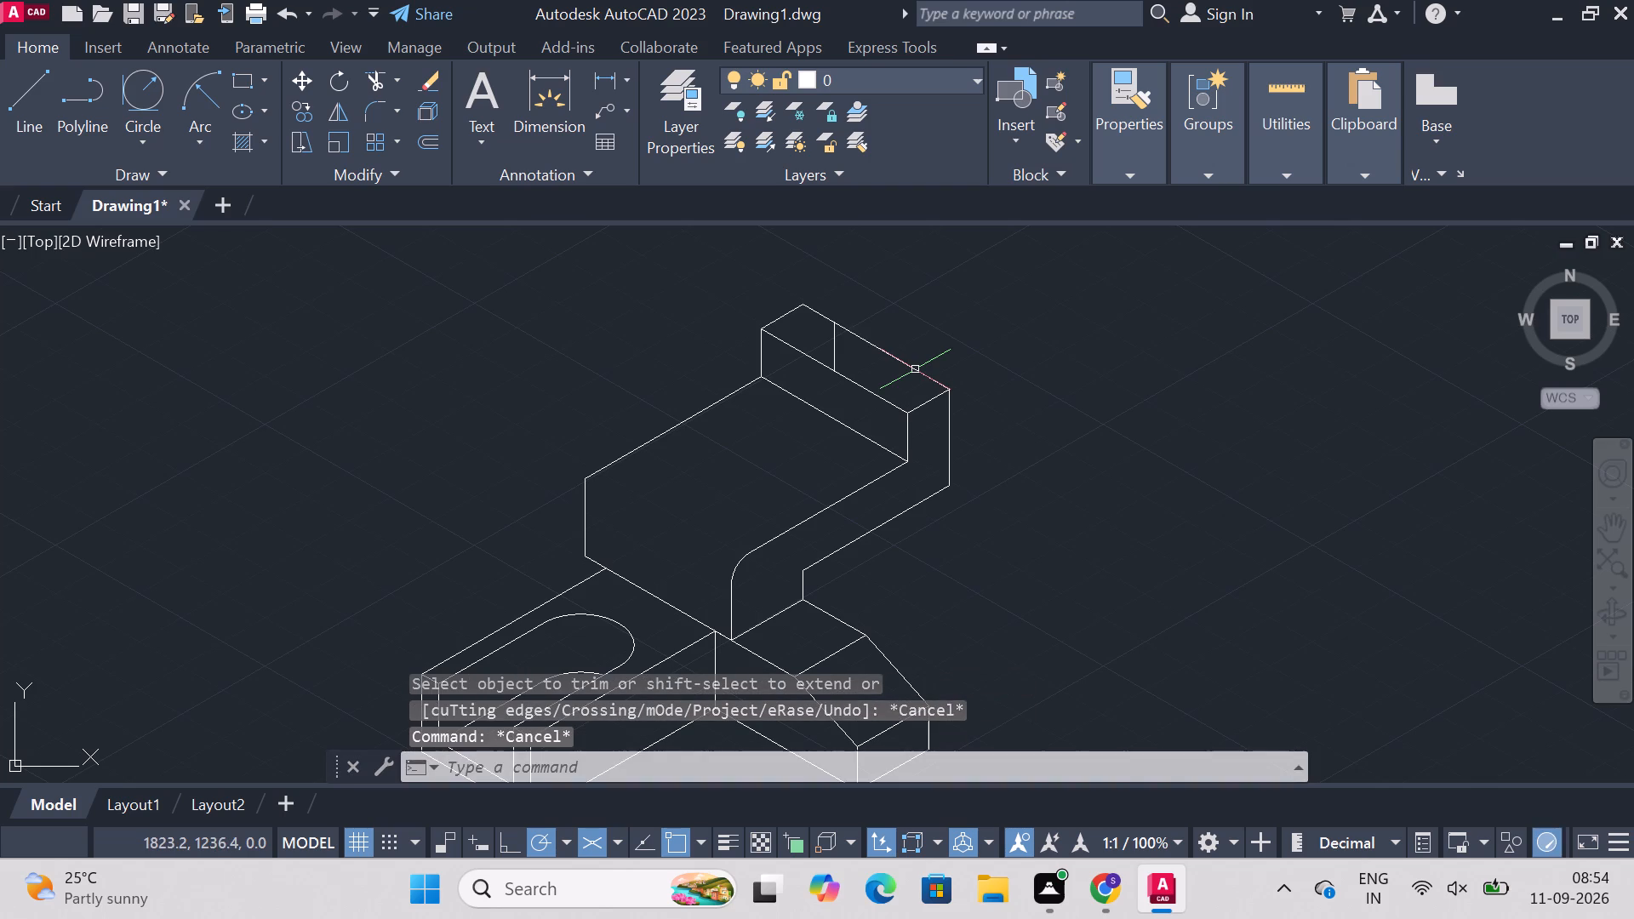
# Draw a vertical line from the midpoint of the rear step's near top edge down to the riser's lower edge.
pyautogui.write('line')
pyautogui.press('Return')
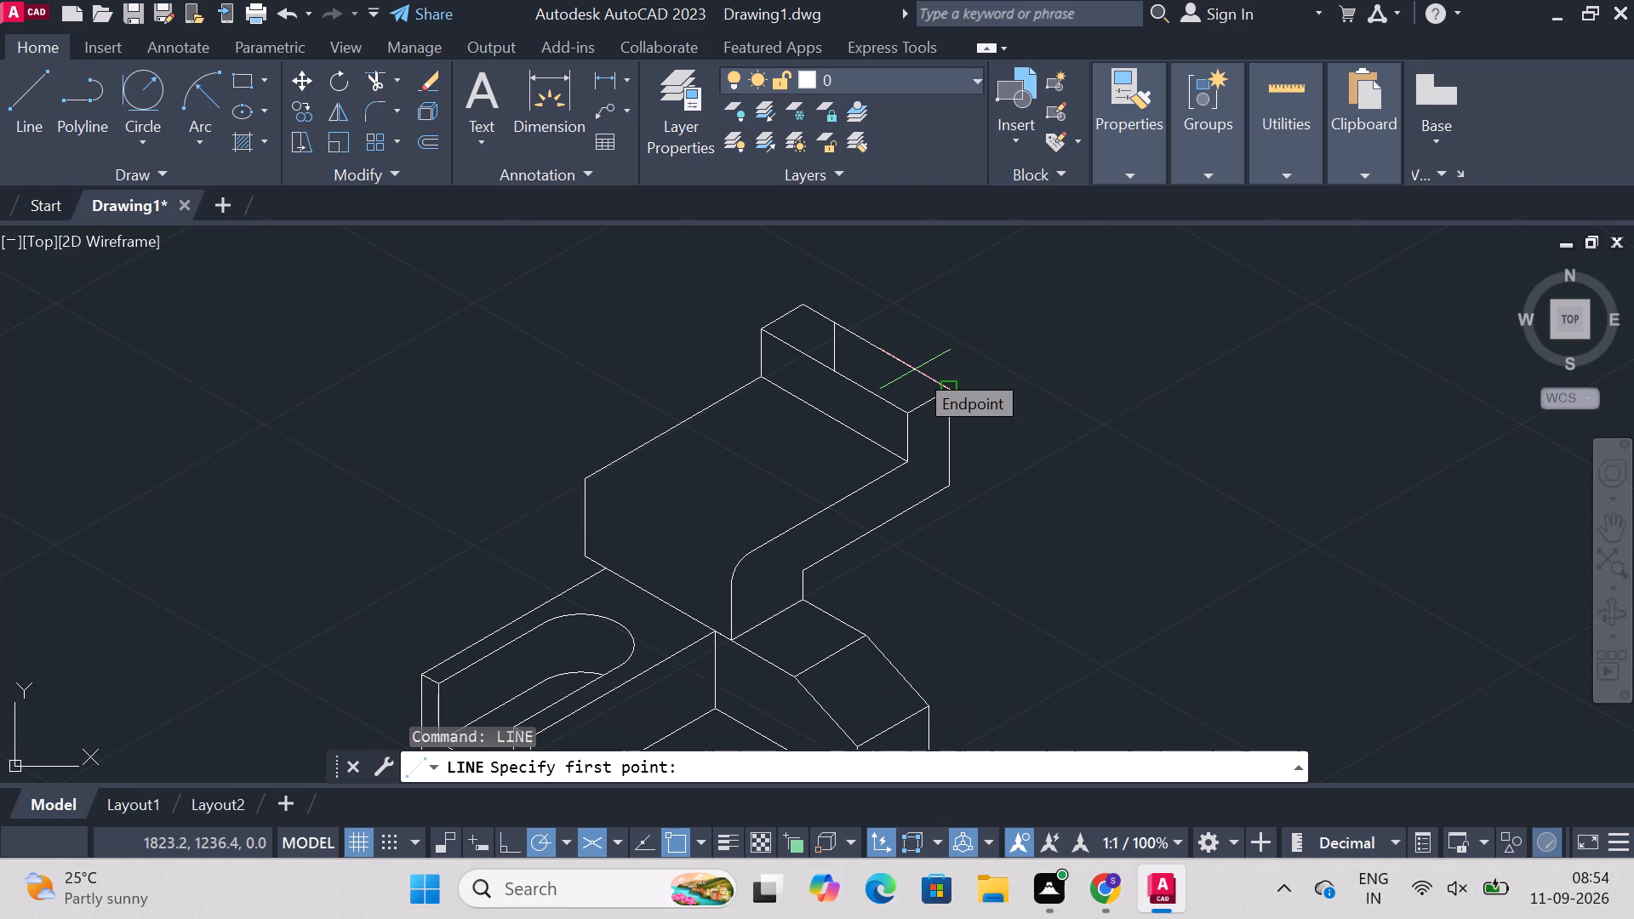
pyautogui.click(831, 378)
pyautogui.click(828, 414)
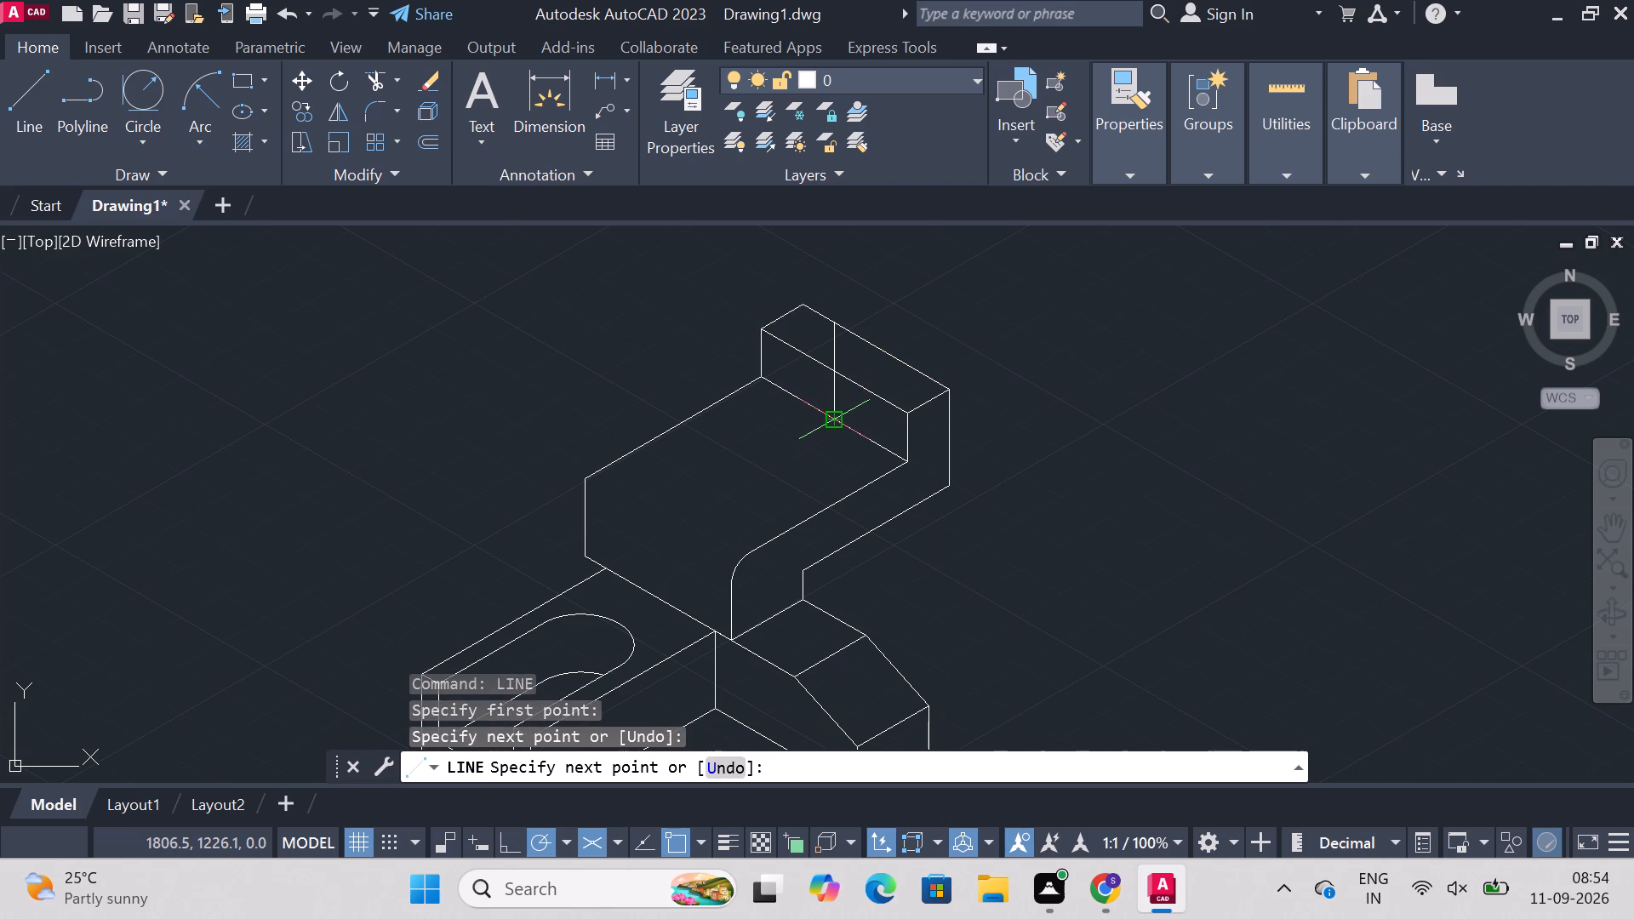
pyautogui.press('Escape')
# Trim the vertical construction line crossing the rear step's top face, above the midpoint of its near edge.
pyautogui.write('trim')
pyautogui.press('Return')
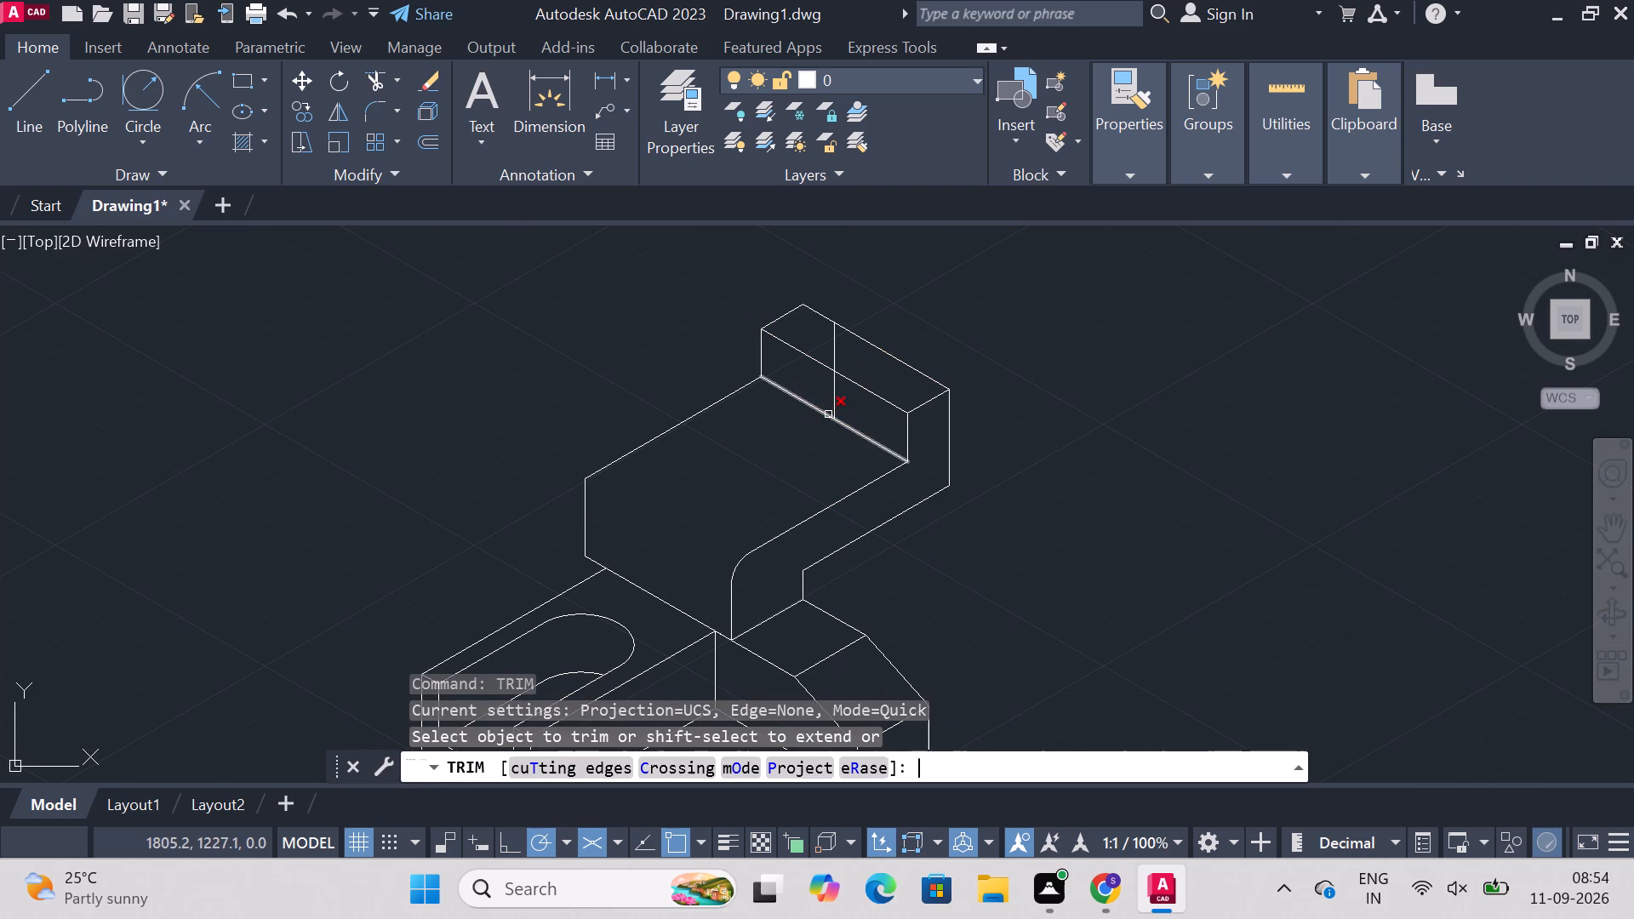
pyautogui.click(836, 356)
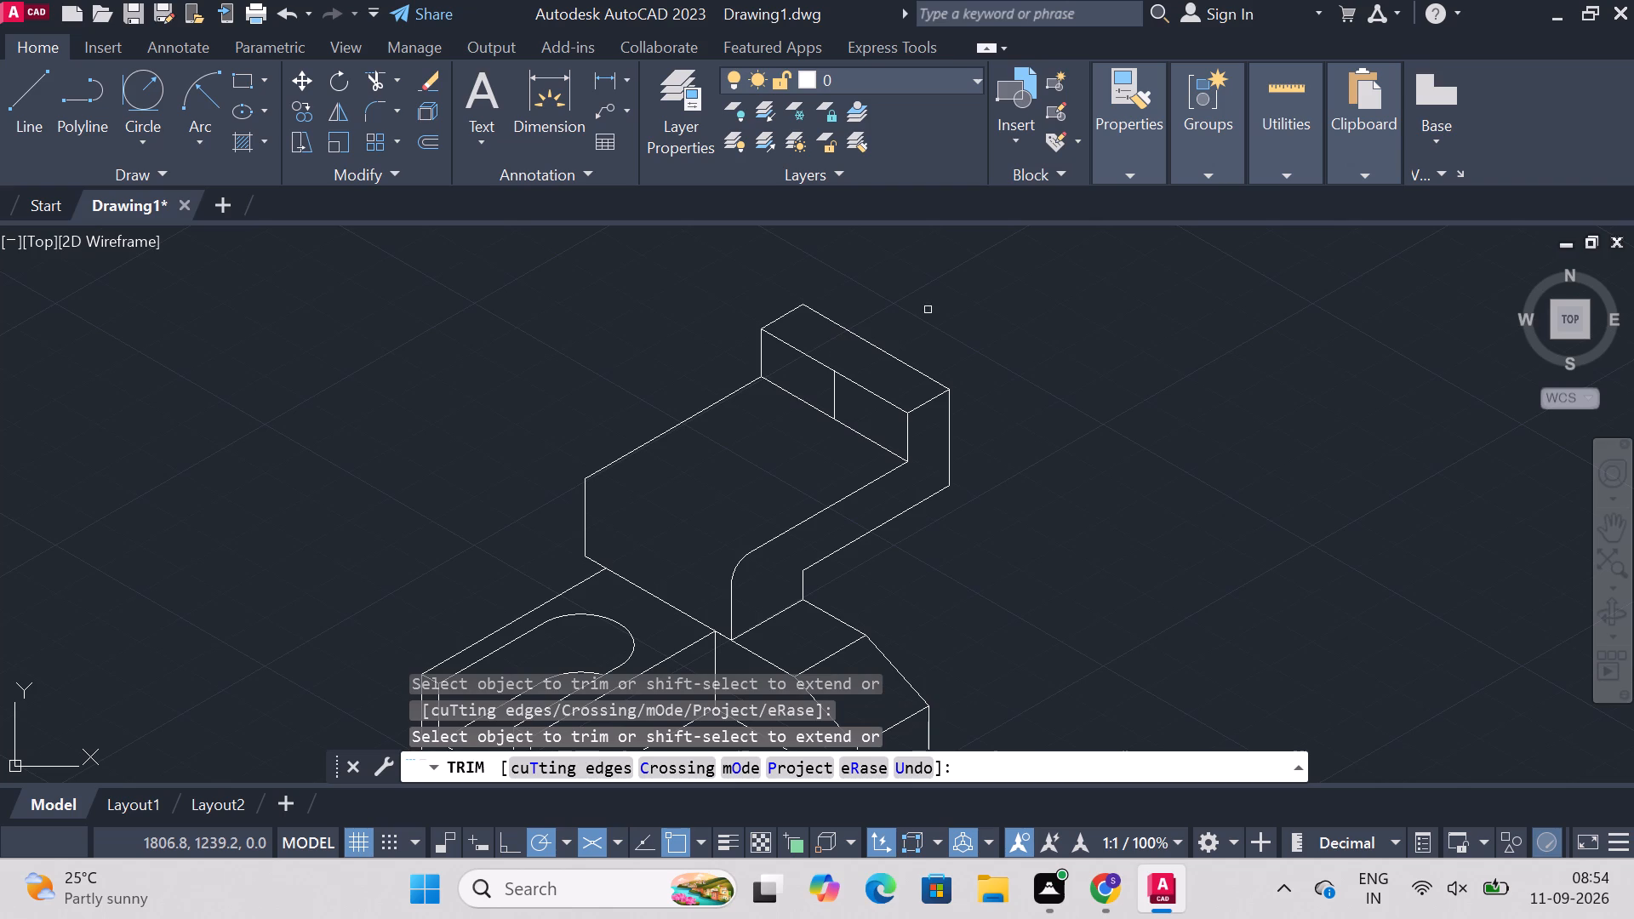
pyautogui.press('Escape')
pyautogui.press('Escape')
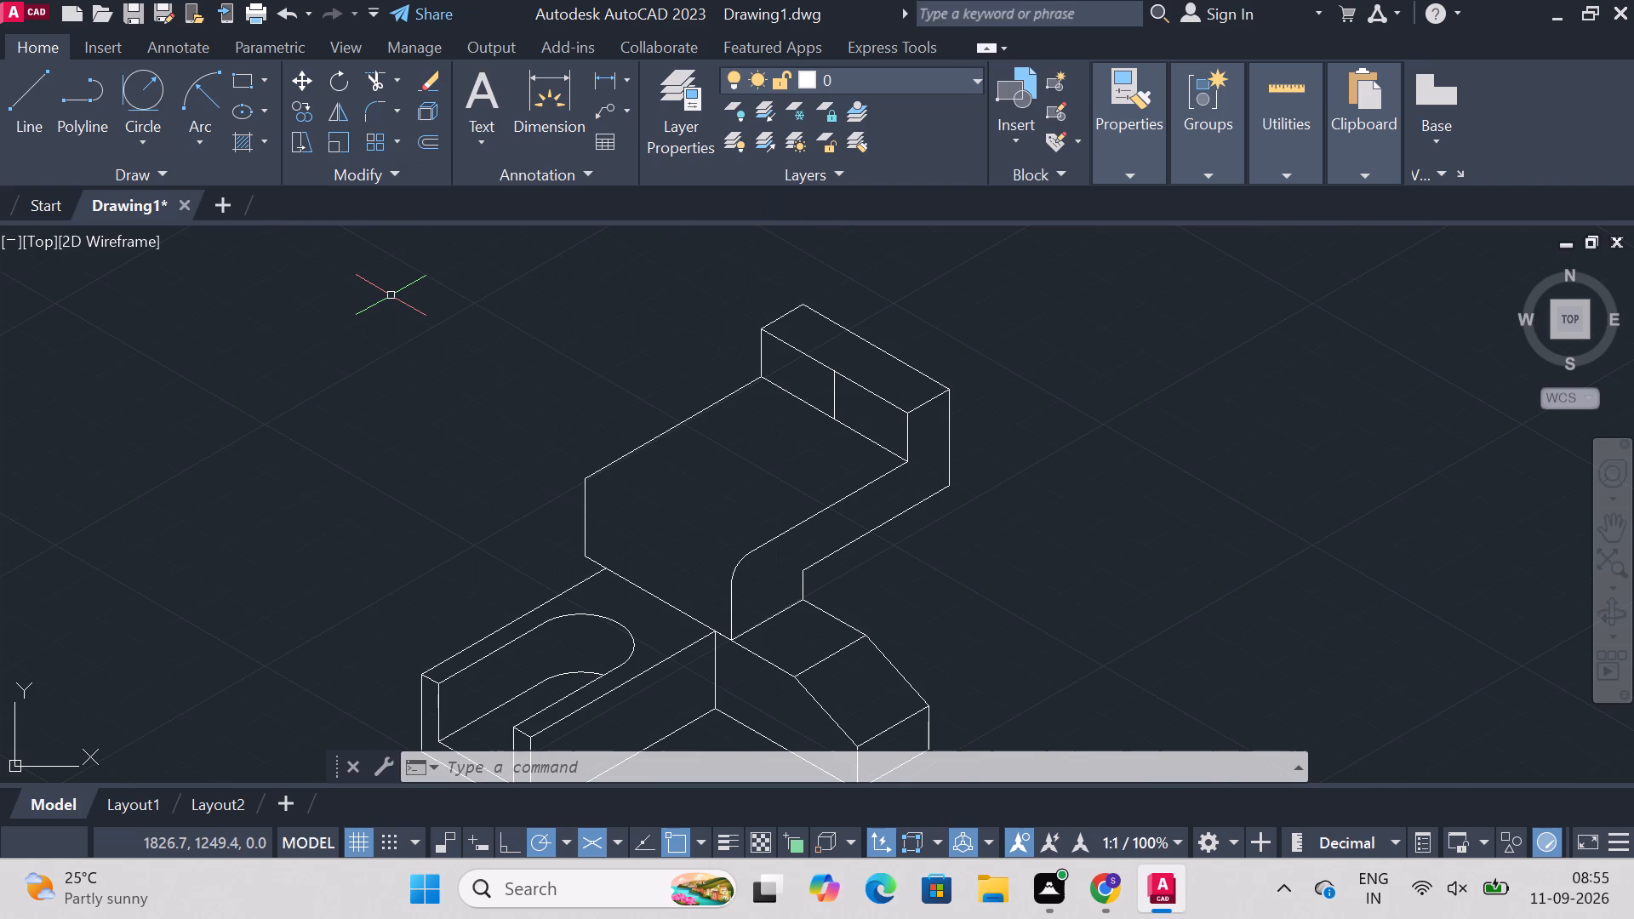
# Draw an 8 mm radius isocircle on the left isoplane, centred at the midpoint of the rear step's near top edge.
pyautogui.write('el')
pyautogui.press('Return')
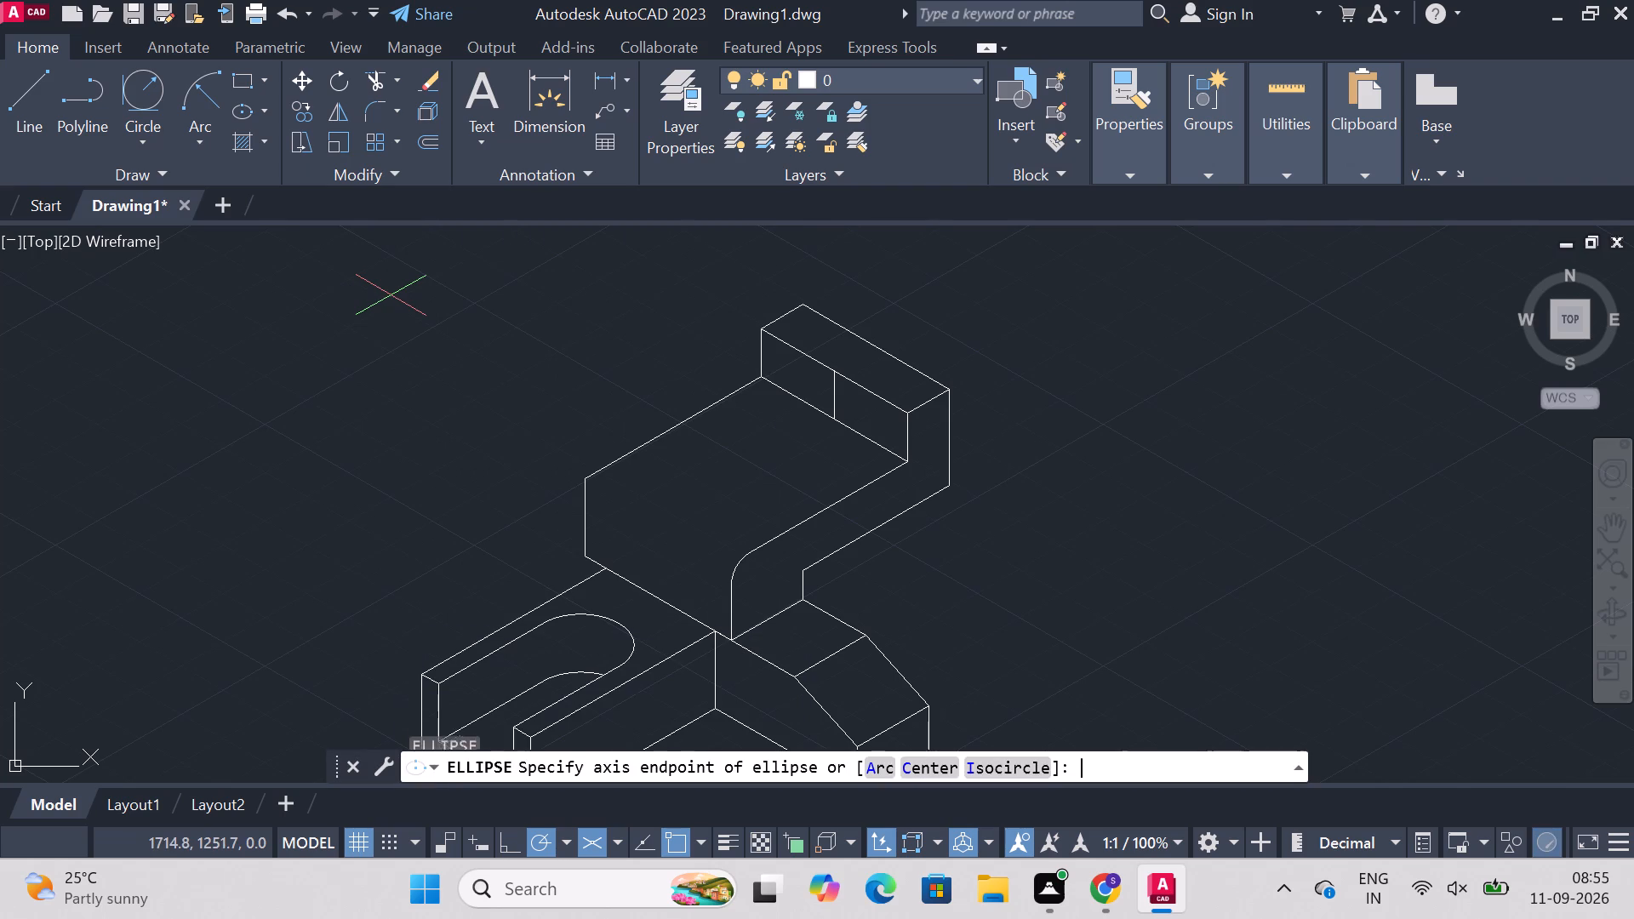
pyautogui.write('iso')
pyautogui.press('Return')
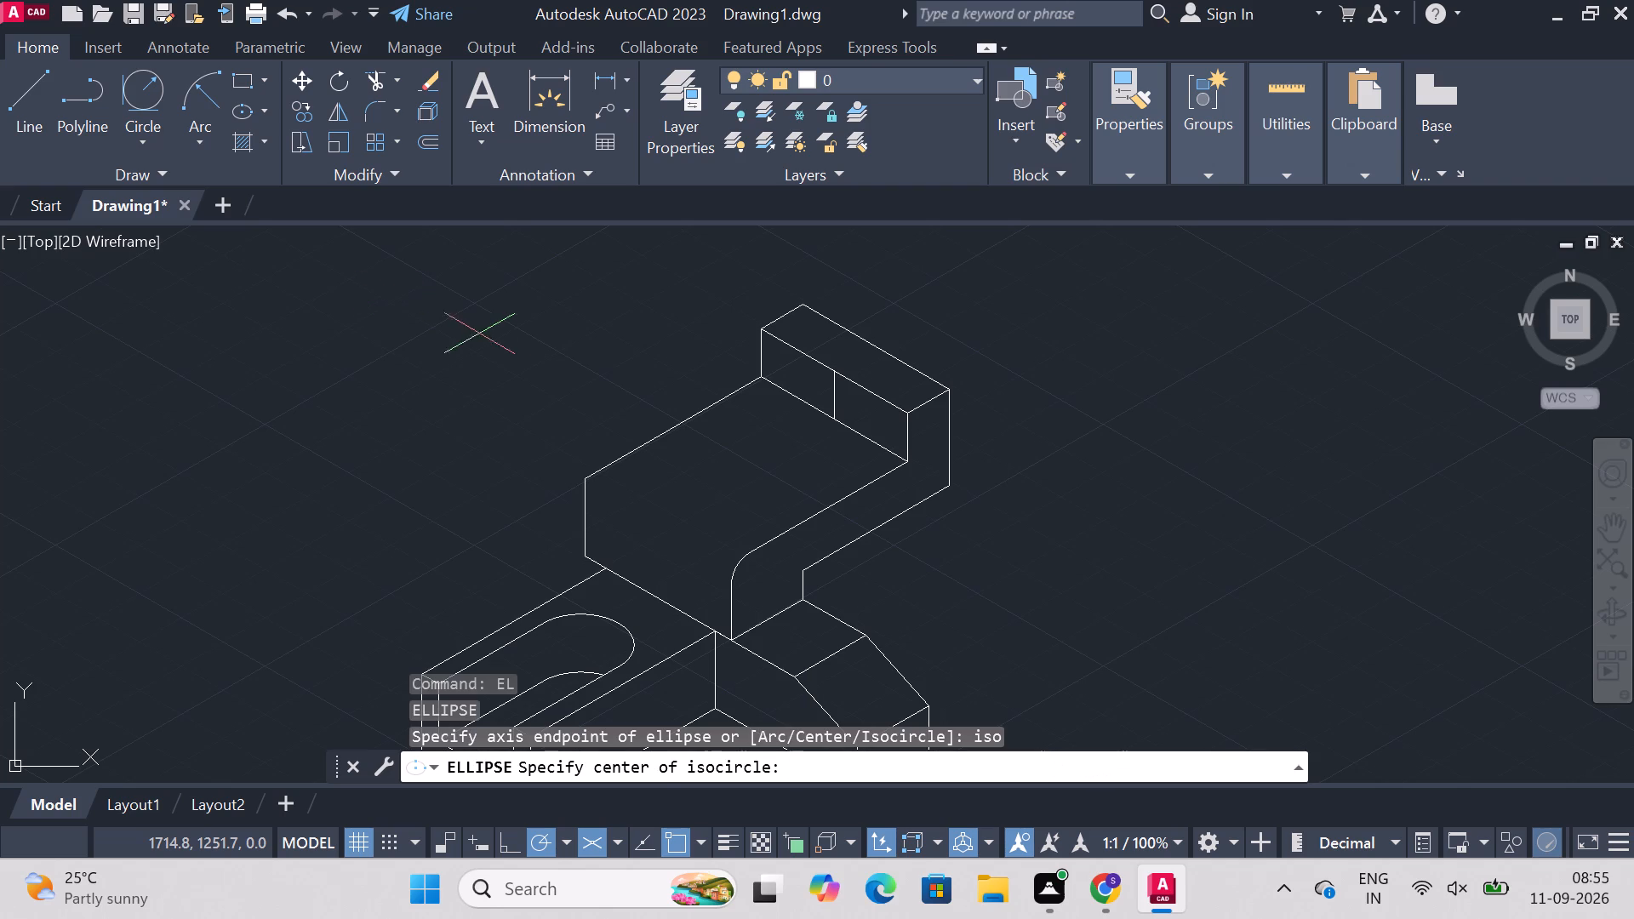
pyautogui.click(837, 374)
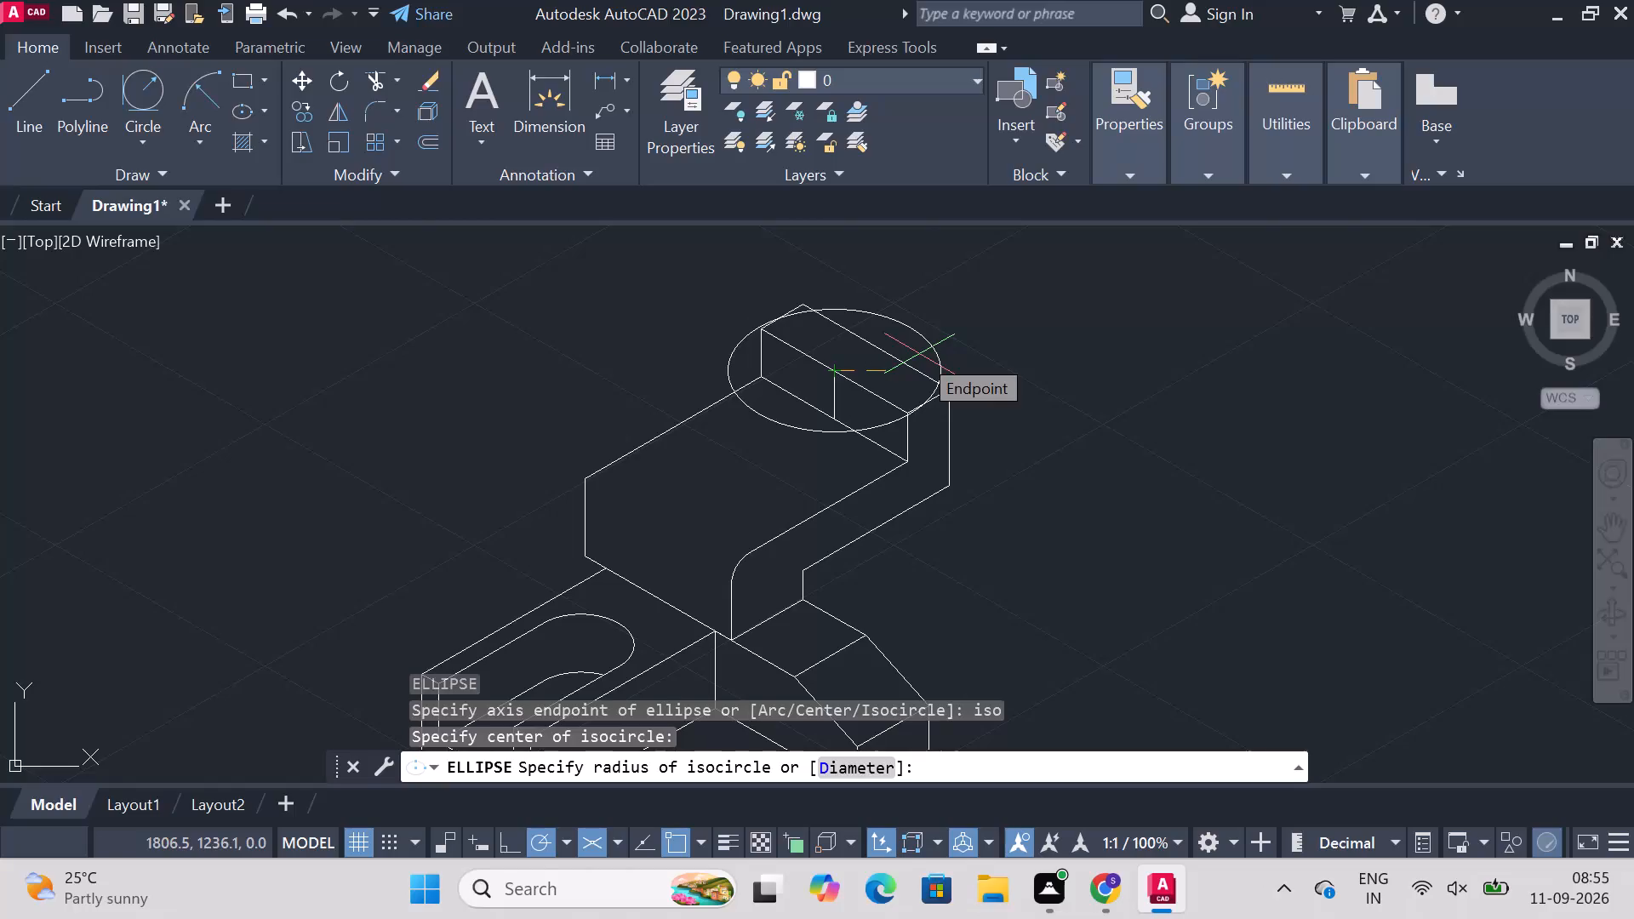
pyautogui.press('F5')
pyautogui.press('F5')
pyautogui.press('F5')
pyautogui.press('F5')
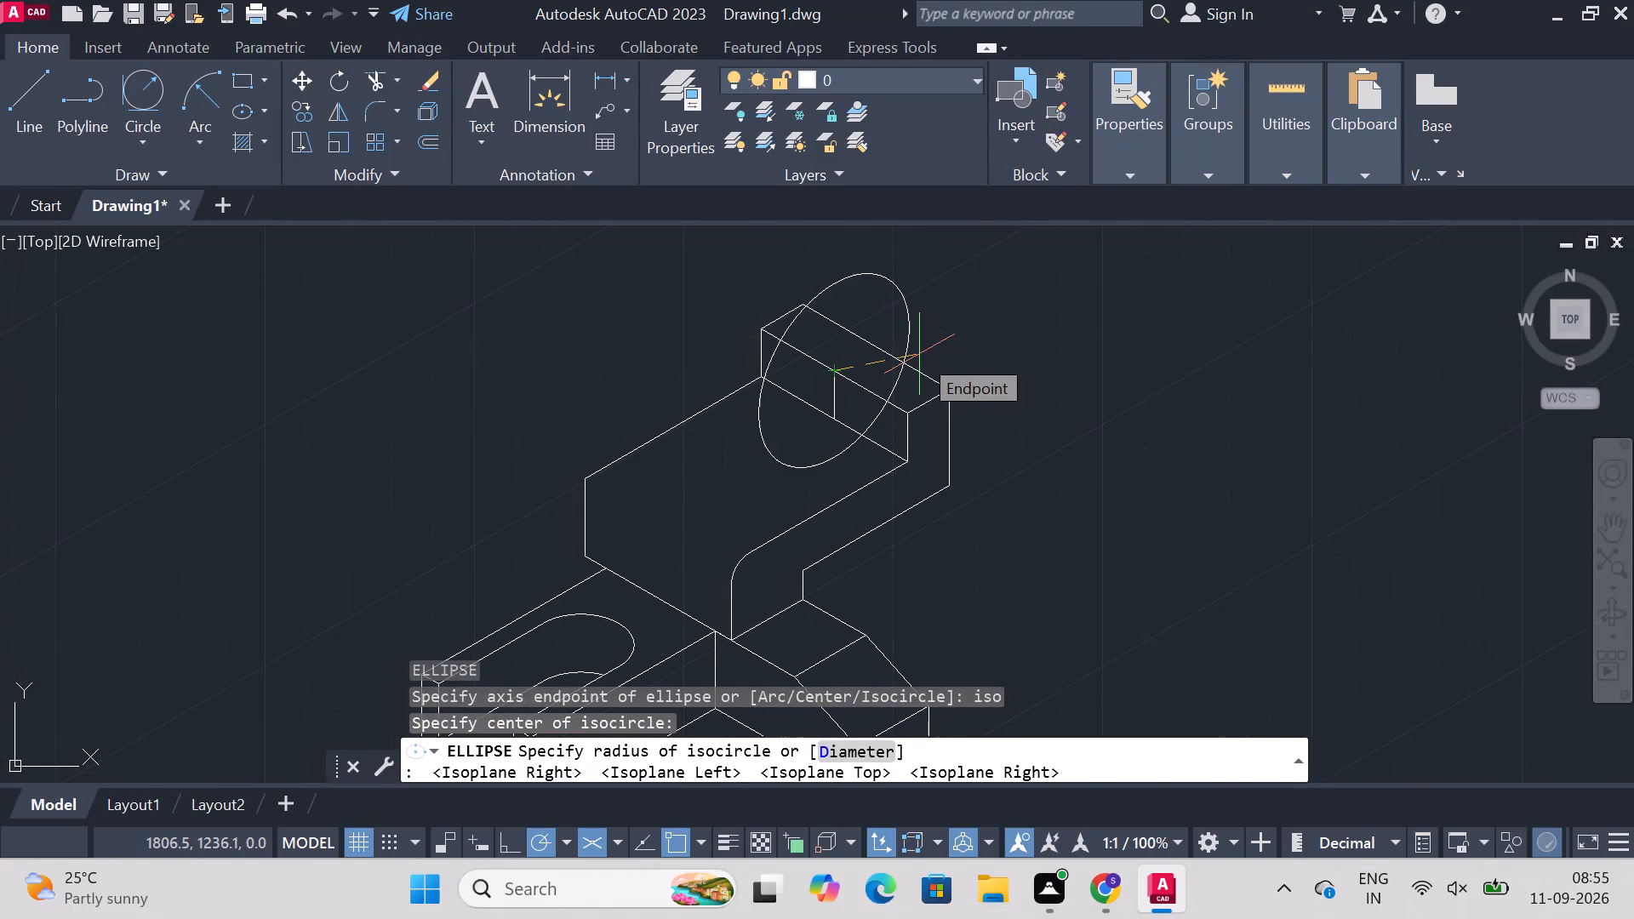
pyautogui.press('F5')
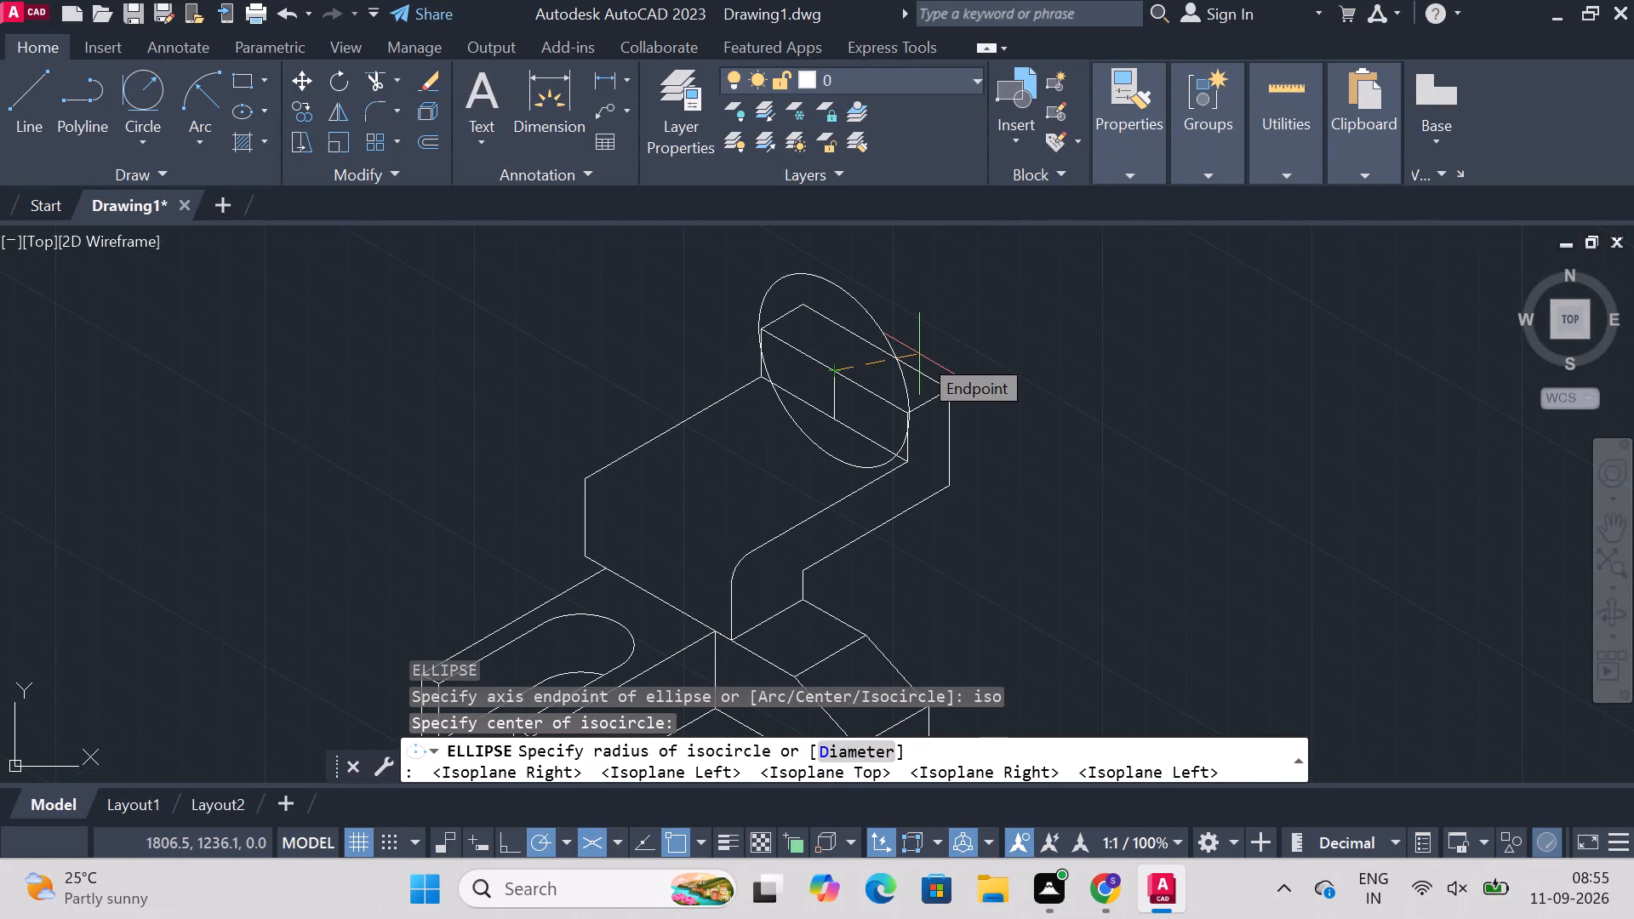
pyautogui.press('r')
pyautogui.press('Return')
pyautogui.press('8')
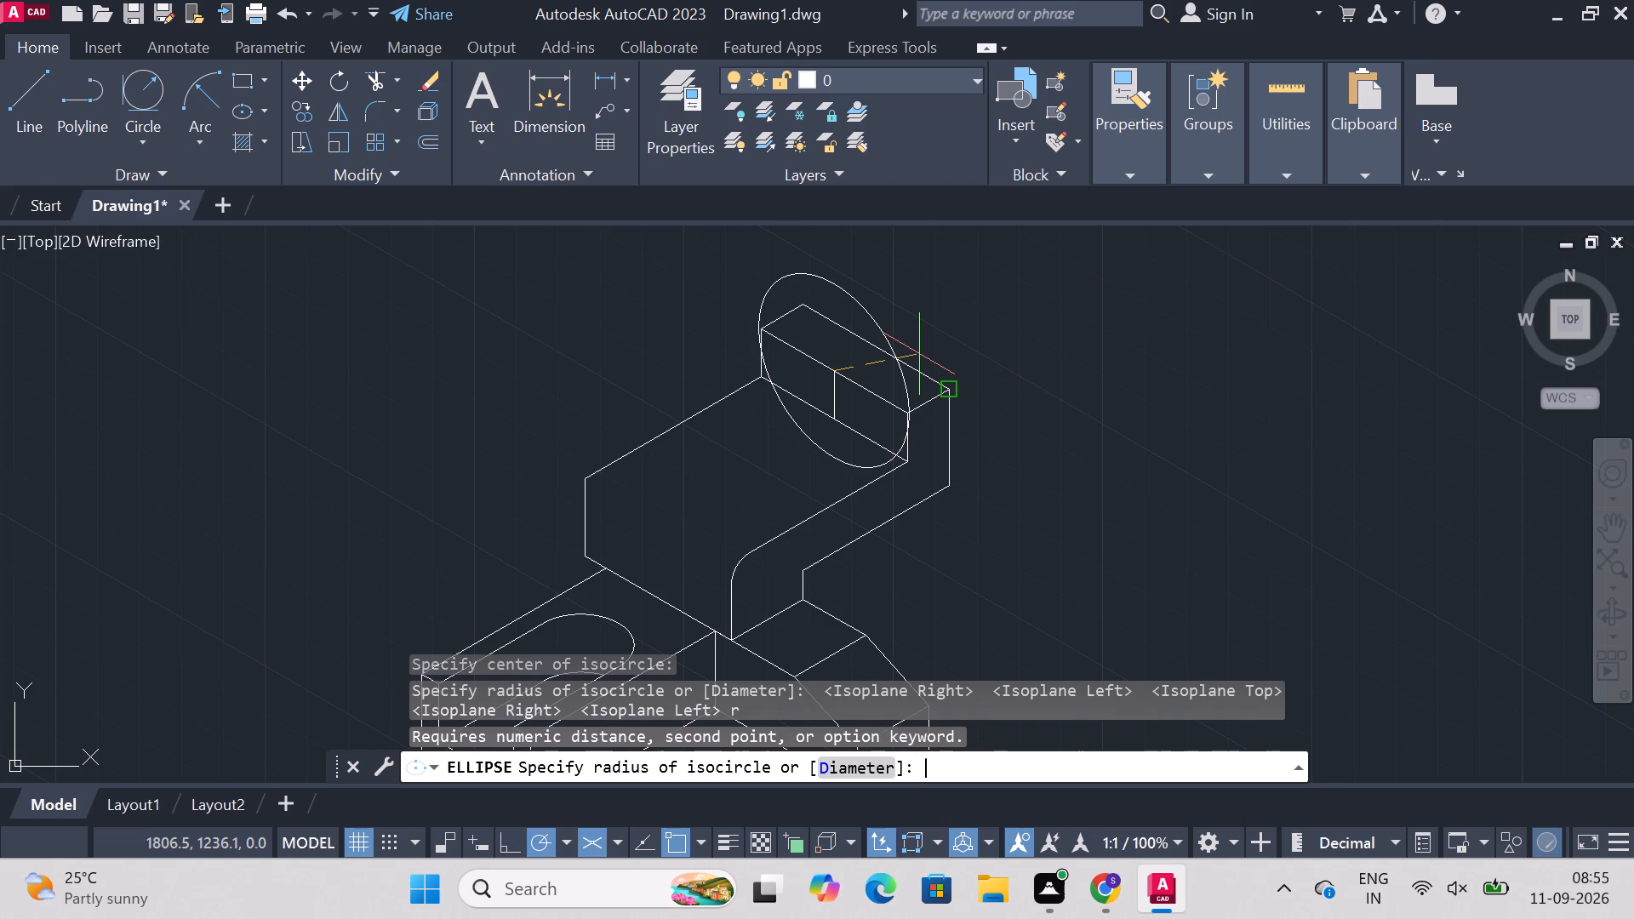
pyautogui.press('Return')
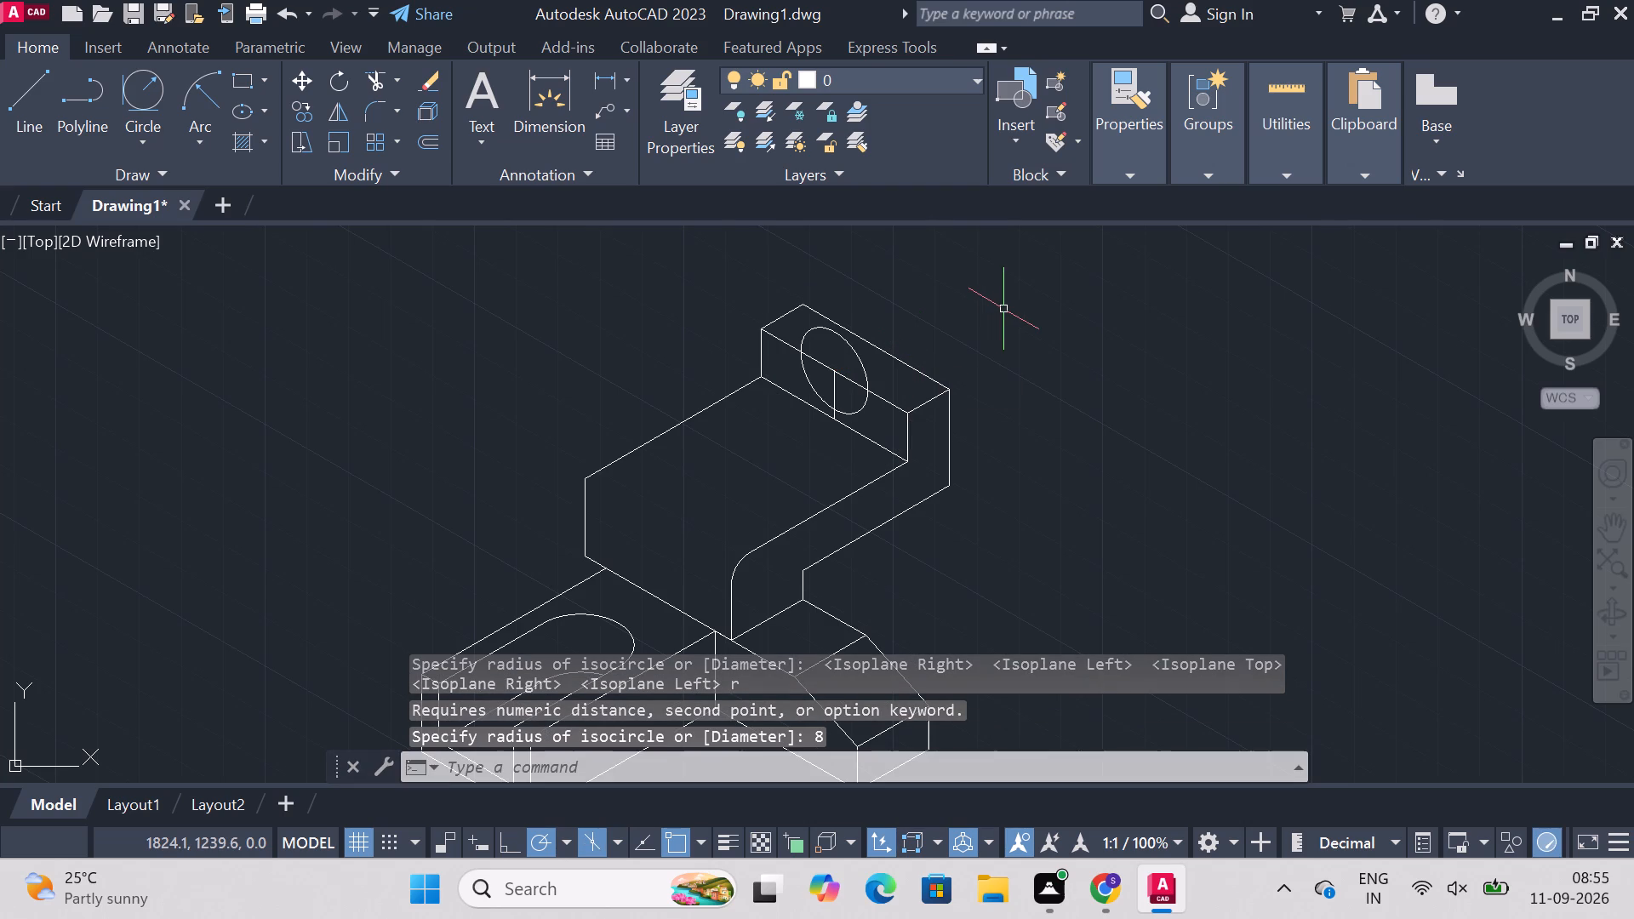
pyautogui.press('Escape')
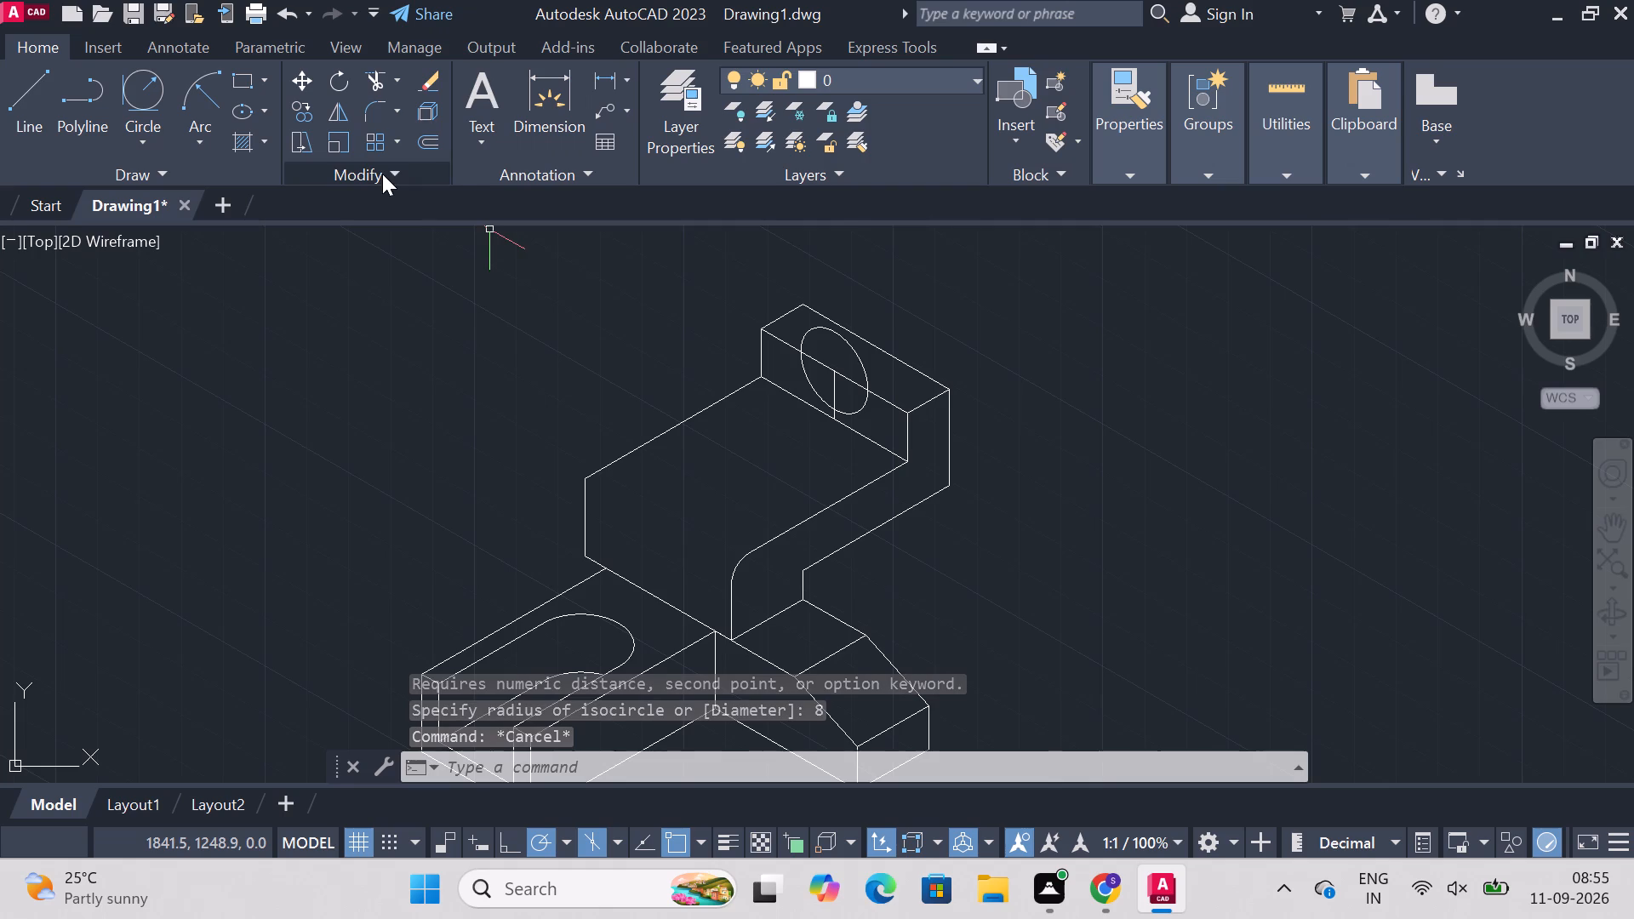
pyautogui.press('Escape')
# Draw a concentric 13 mm radius isocircle on the left isoplane, centred on the midpoint of the rear step's near top edge.
pyautogui.write('el')
pyautogui.press('Return')
pyautogui.write('iso')
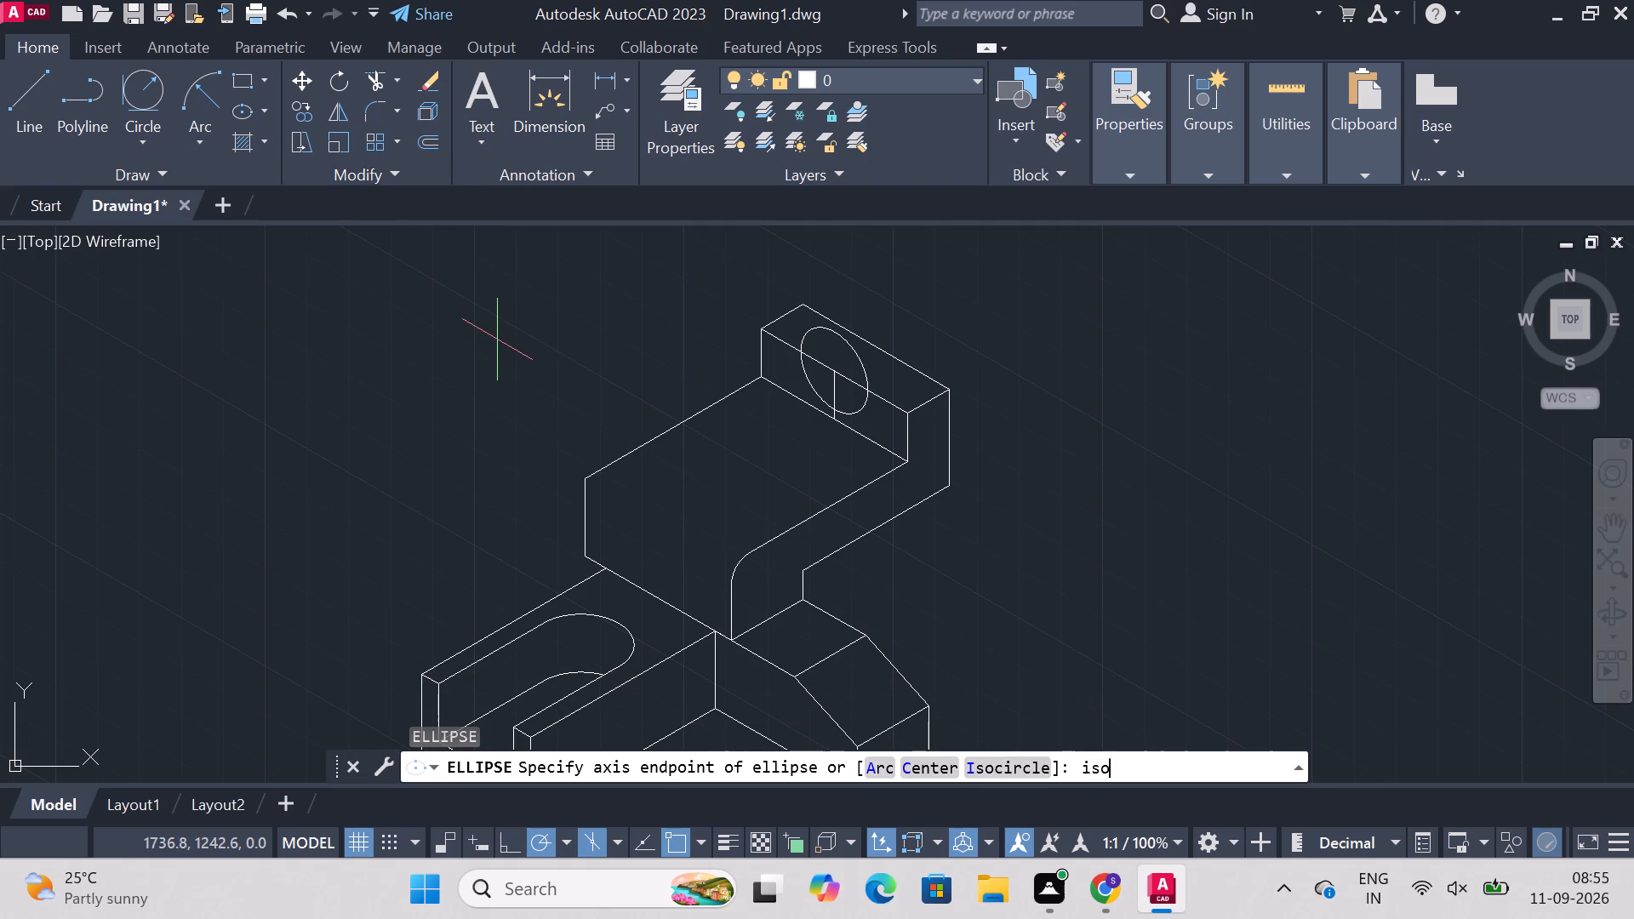
pyautogui.press('Return')
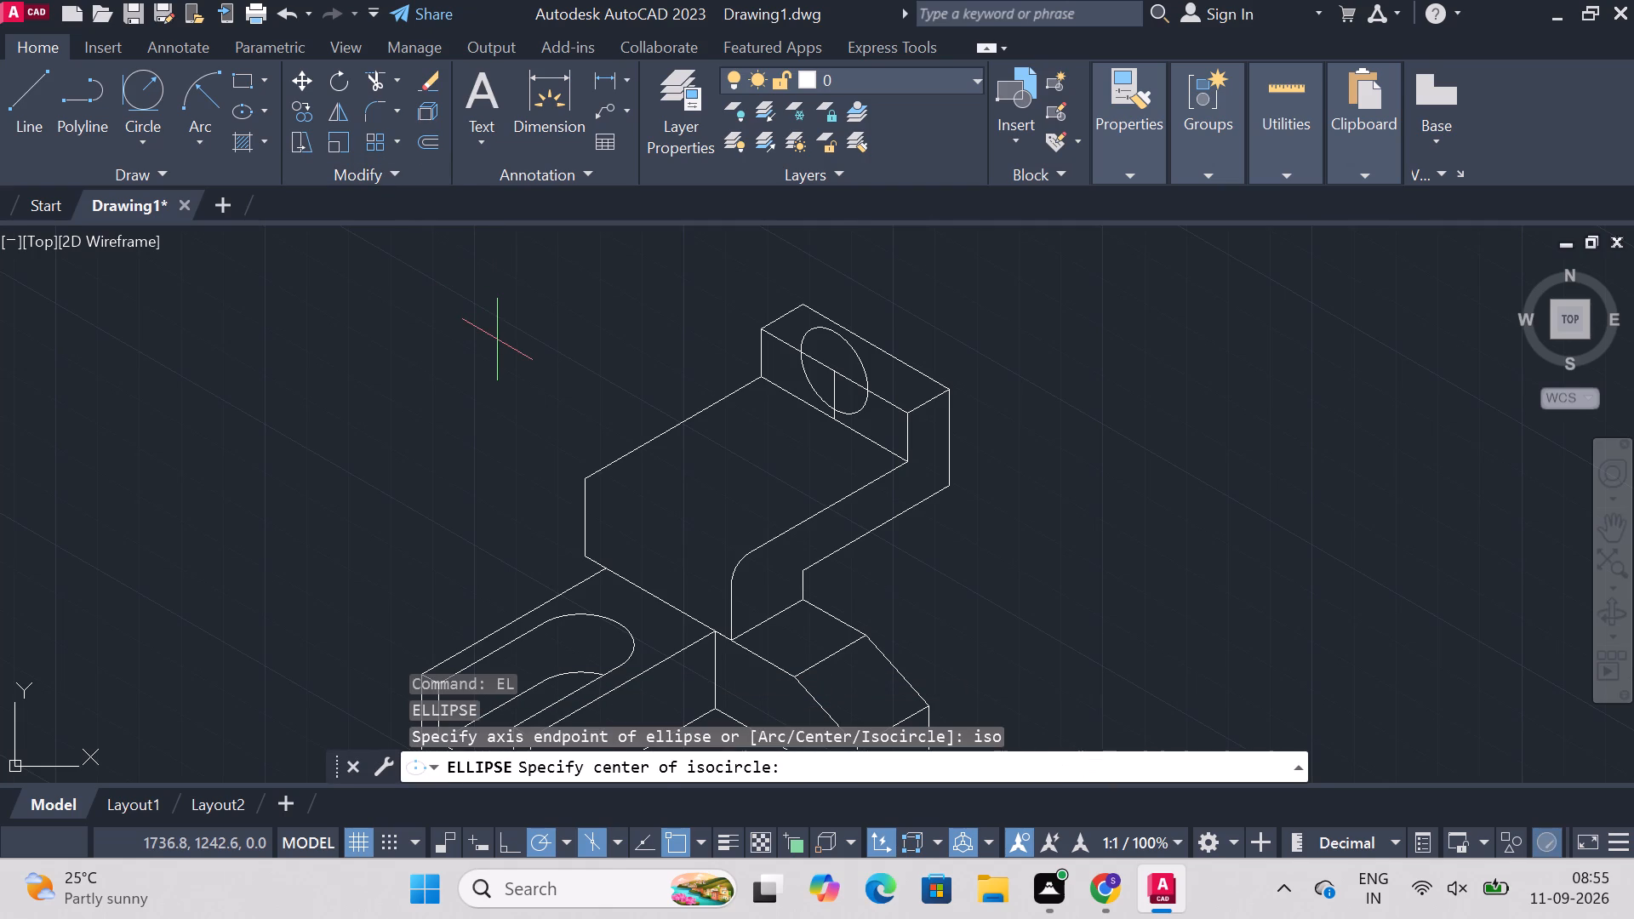
pyautogui.click(837, 374)
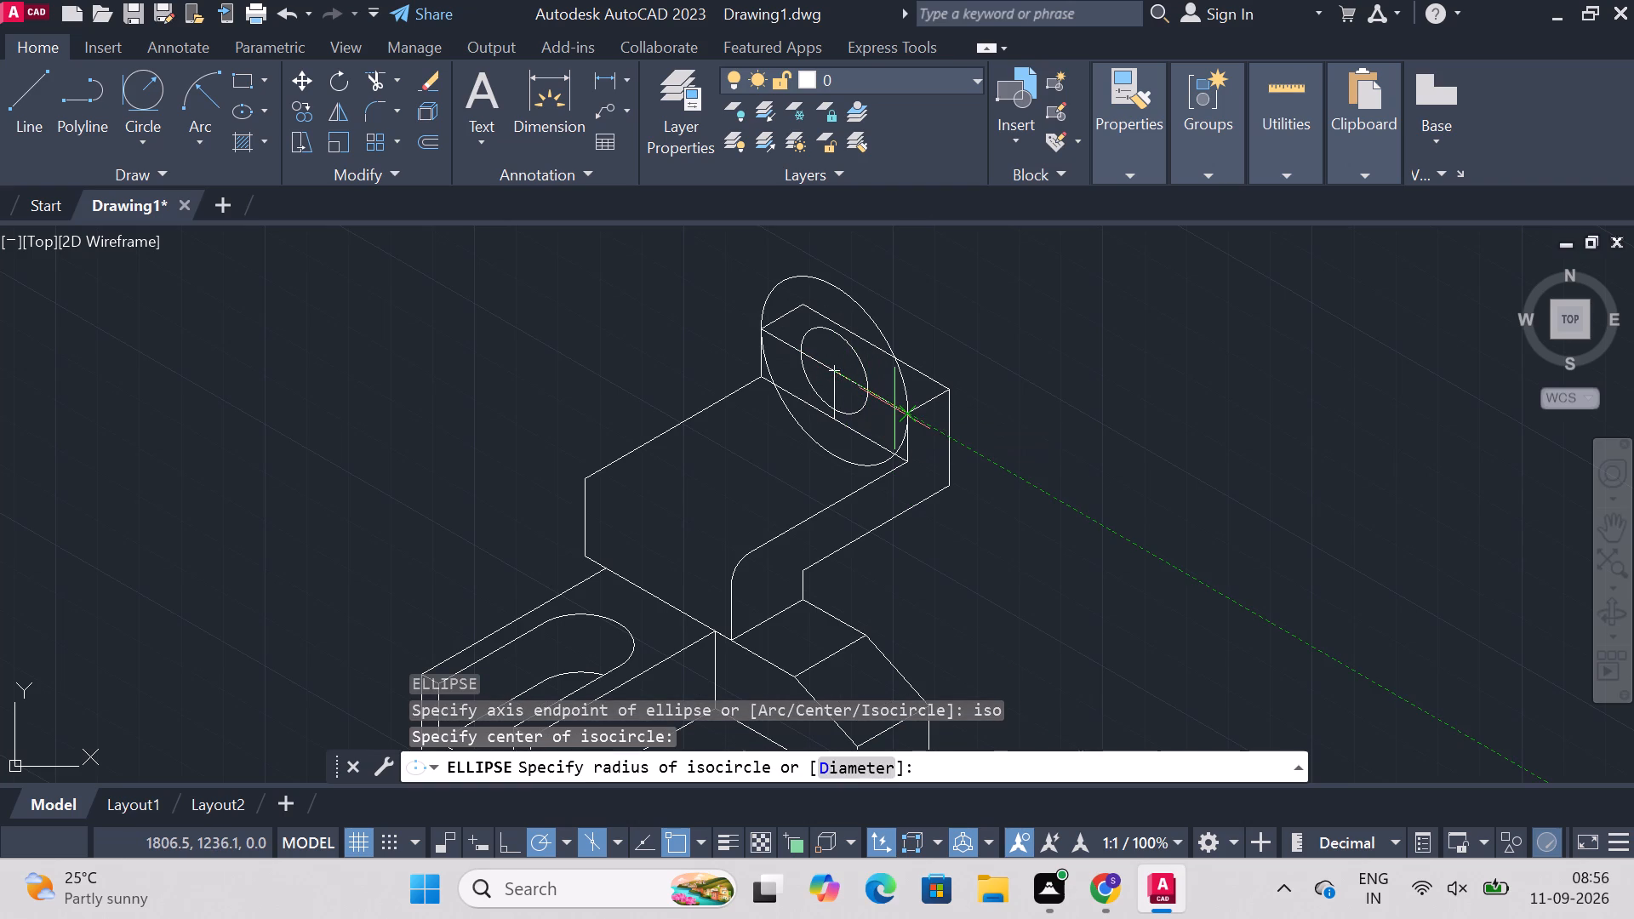
pyautogui.press('r')
pyautogui.press('Return')
pyautogui.press('1')
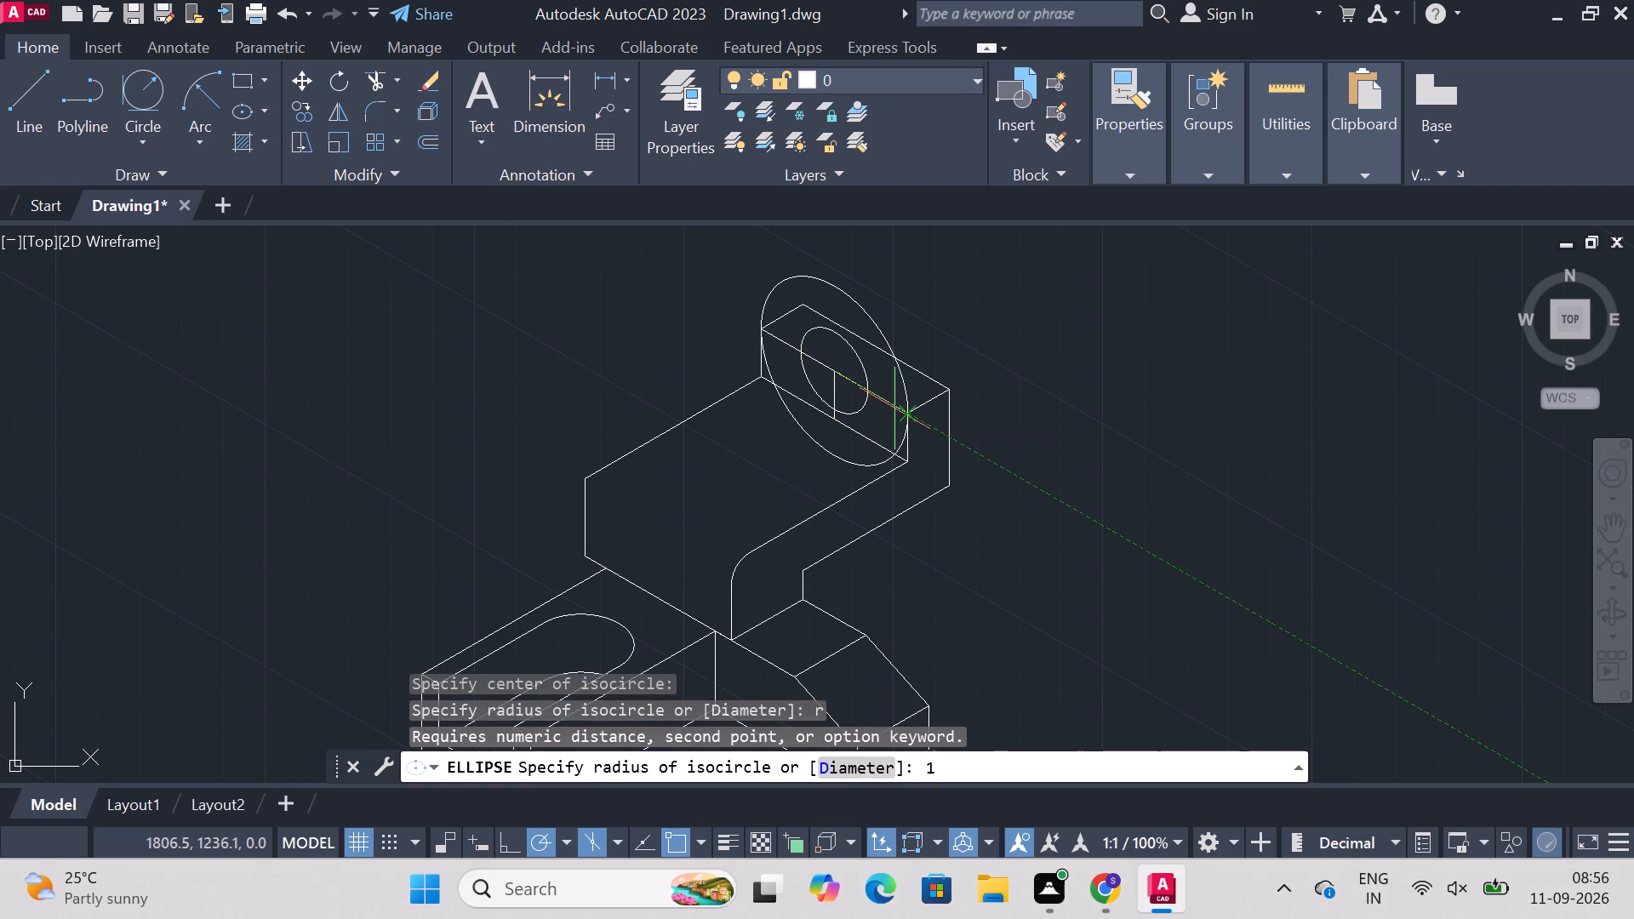
pyautogui.press('3')
pyautogui.press('Return')
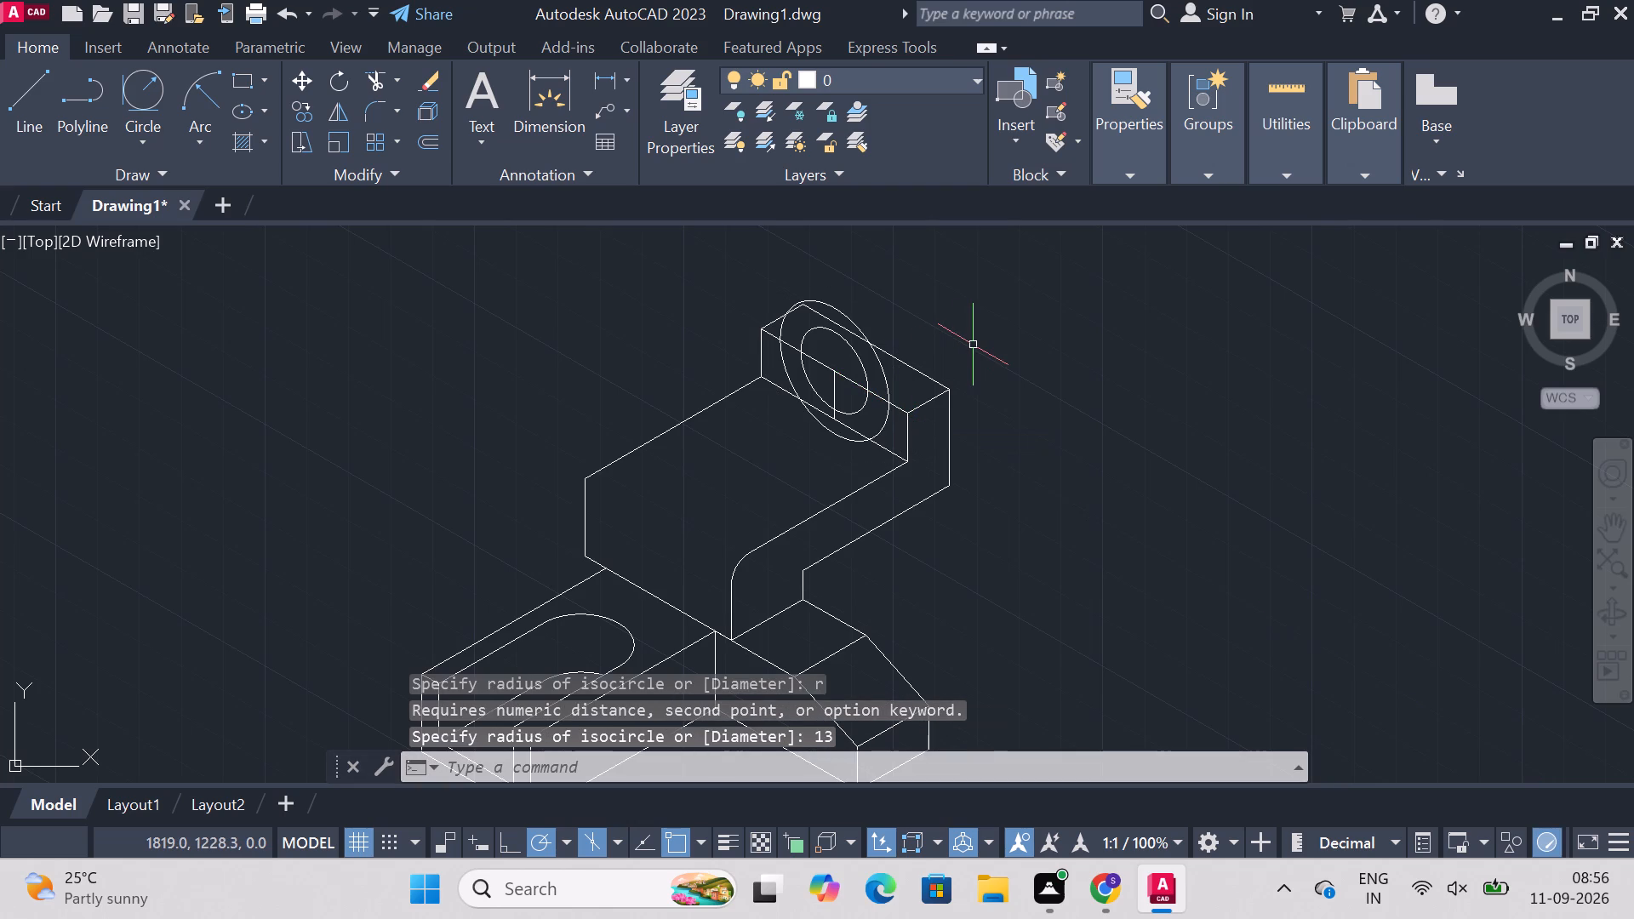
pyautogui.press('Escape')
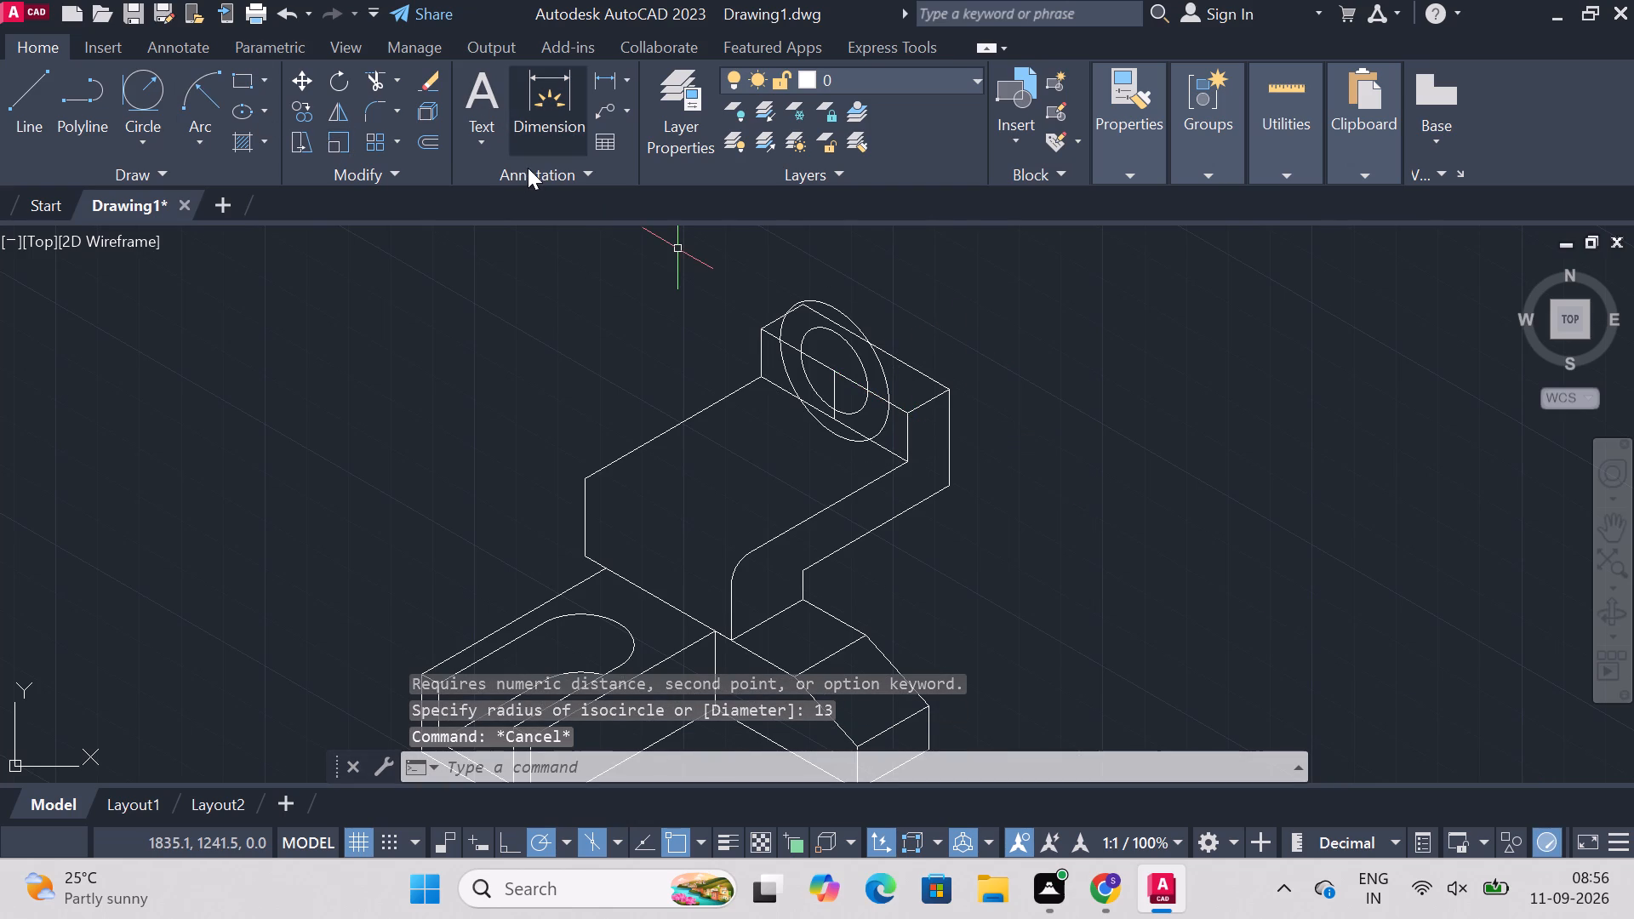
pyautogui.press('Escape')
# Draw a line at 30° from the isocircles' centre across the rear step's top face to its far edge.
pyautogui.write('line')
pyautogui.press('Return')
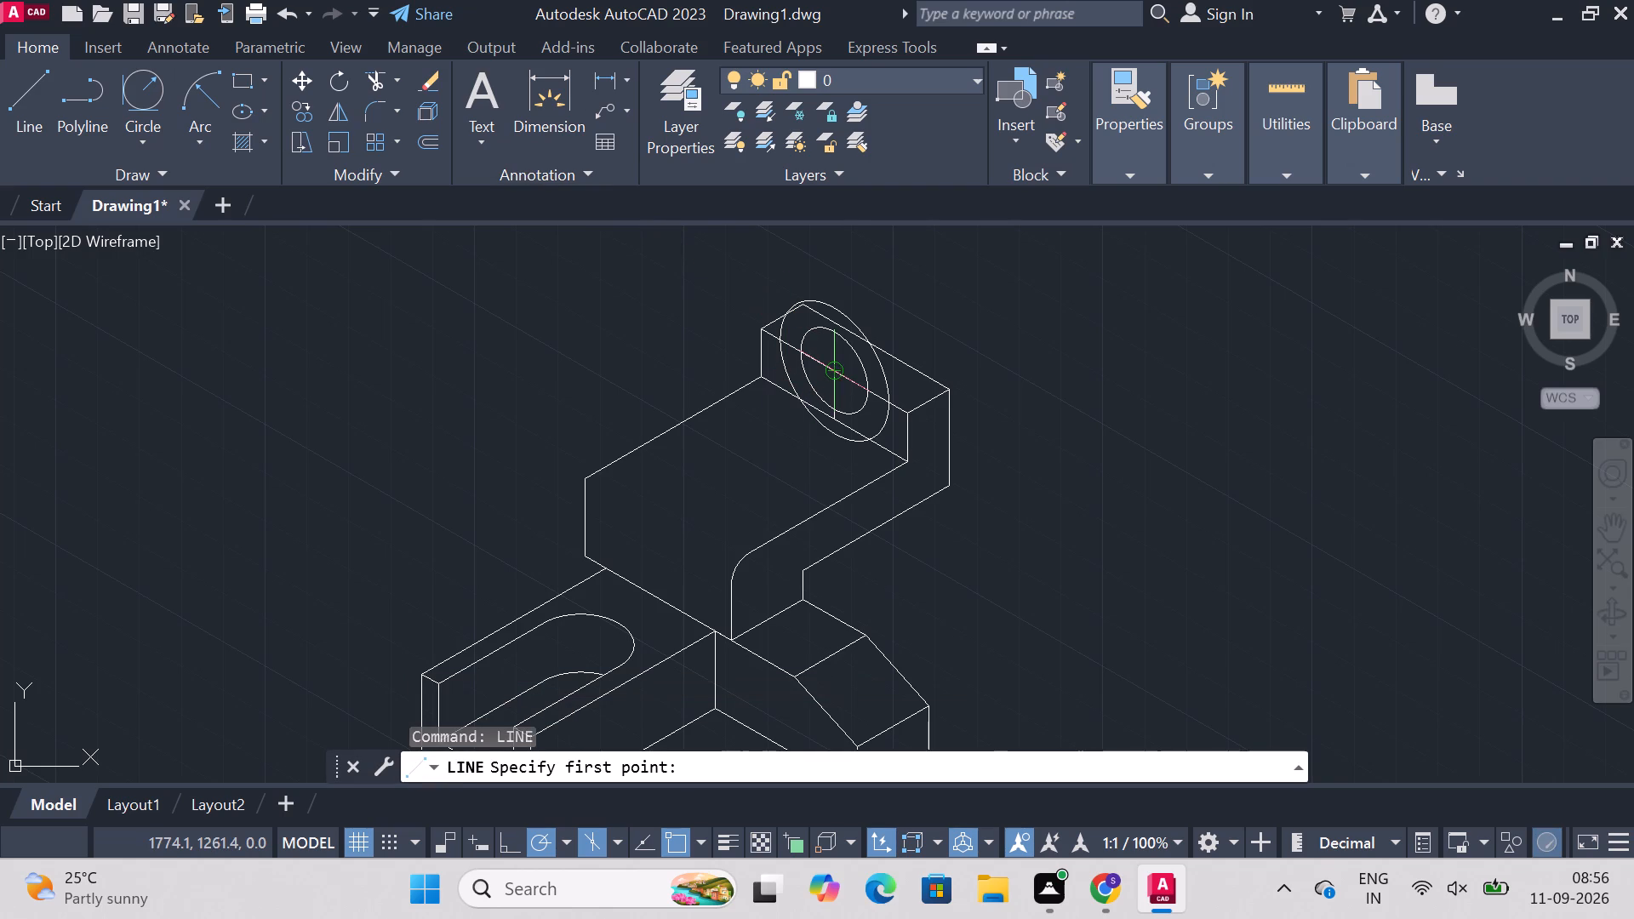
pyautogui.click(835, 374)
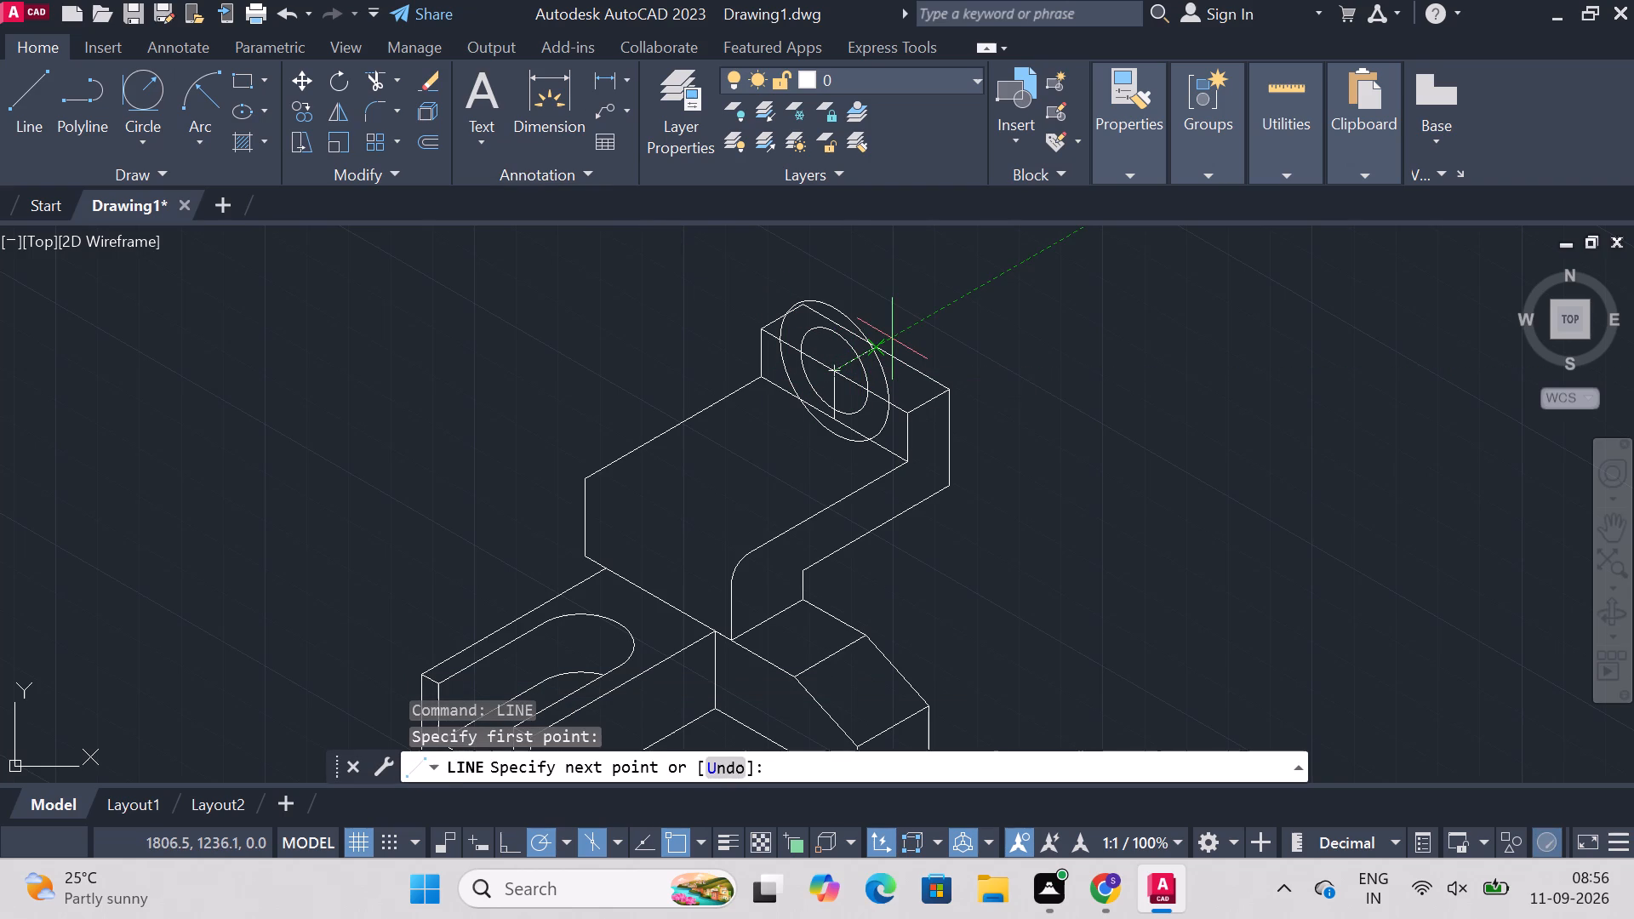
pyautogui.click(875, 349)
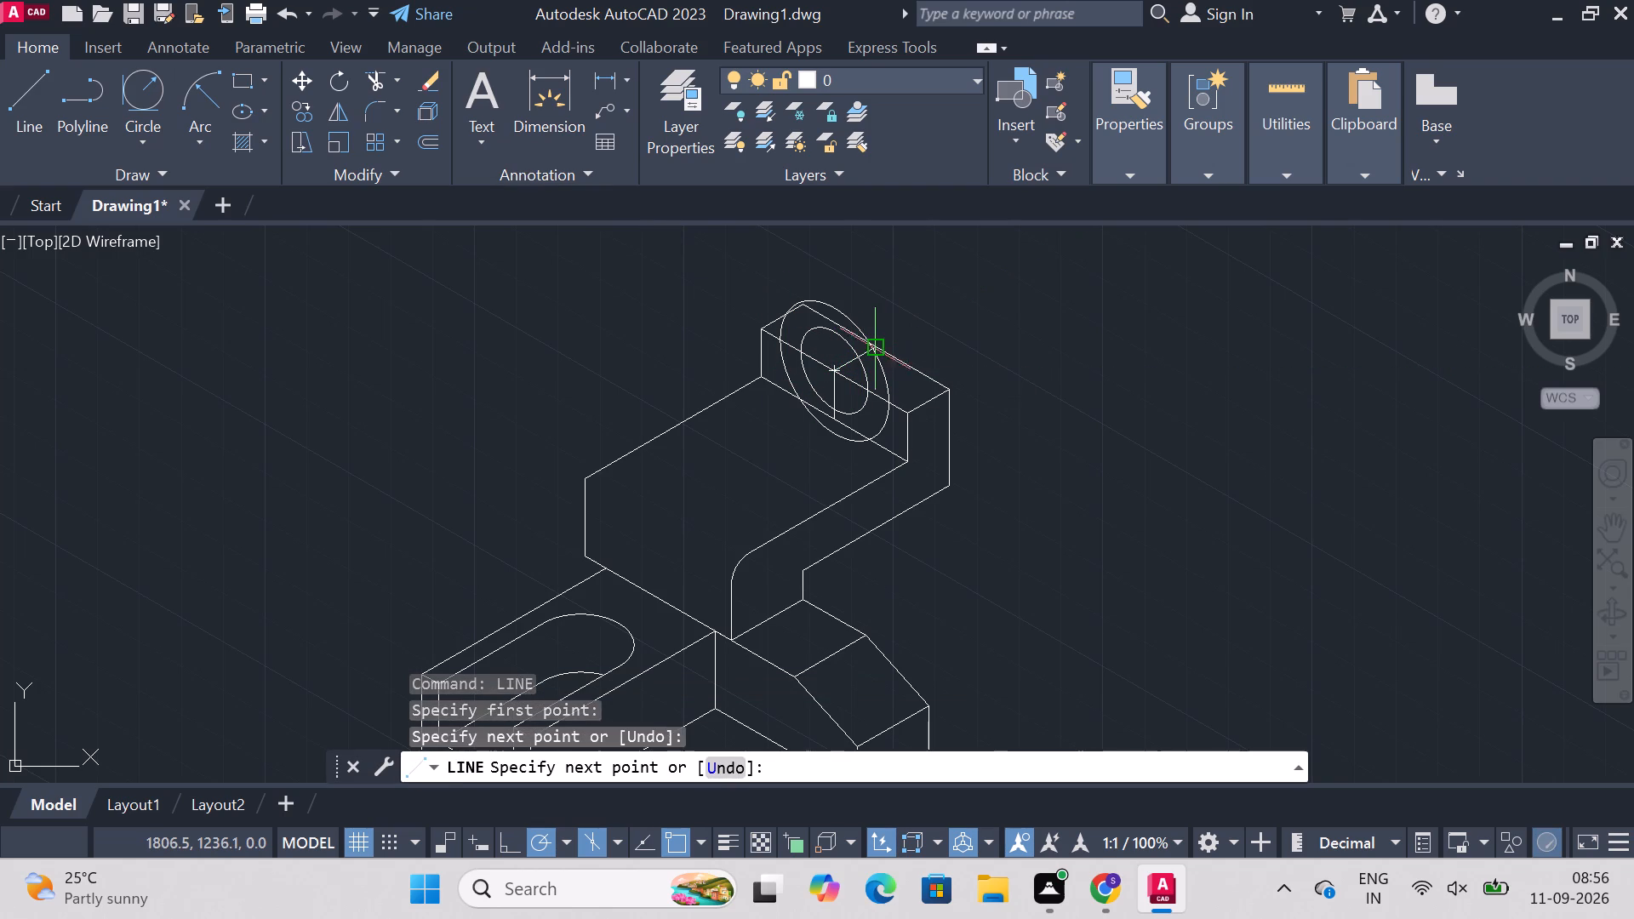
pyautogui.press('Escape')
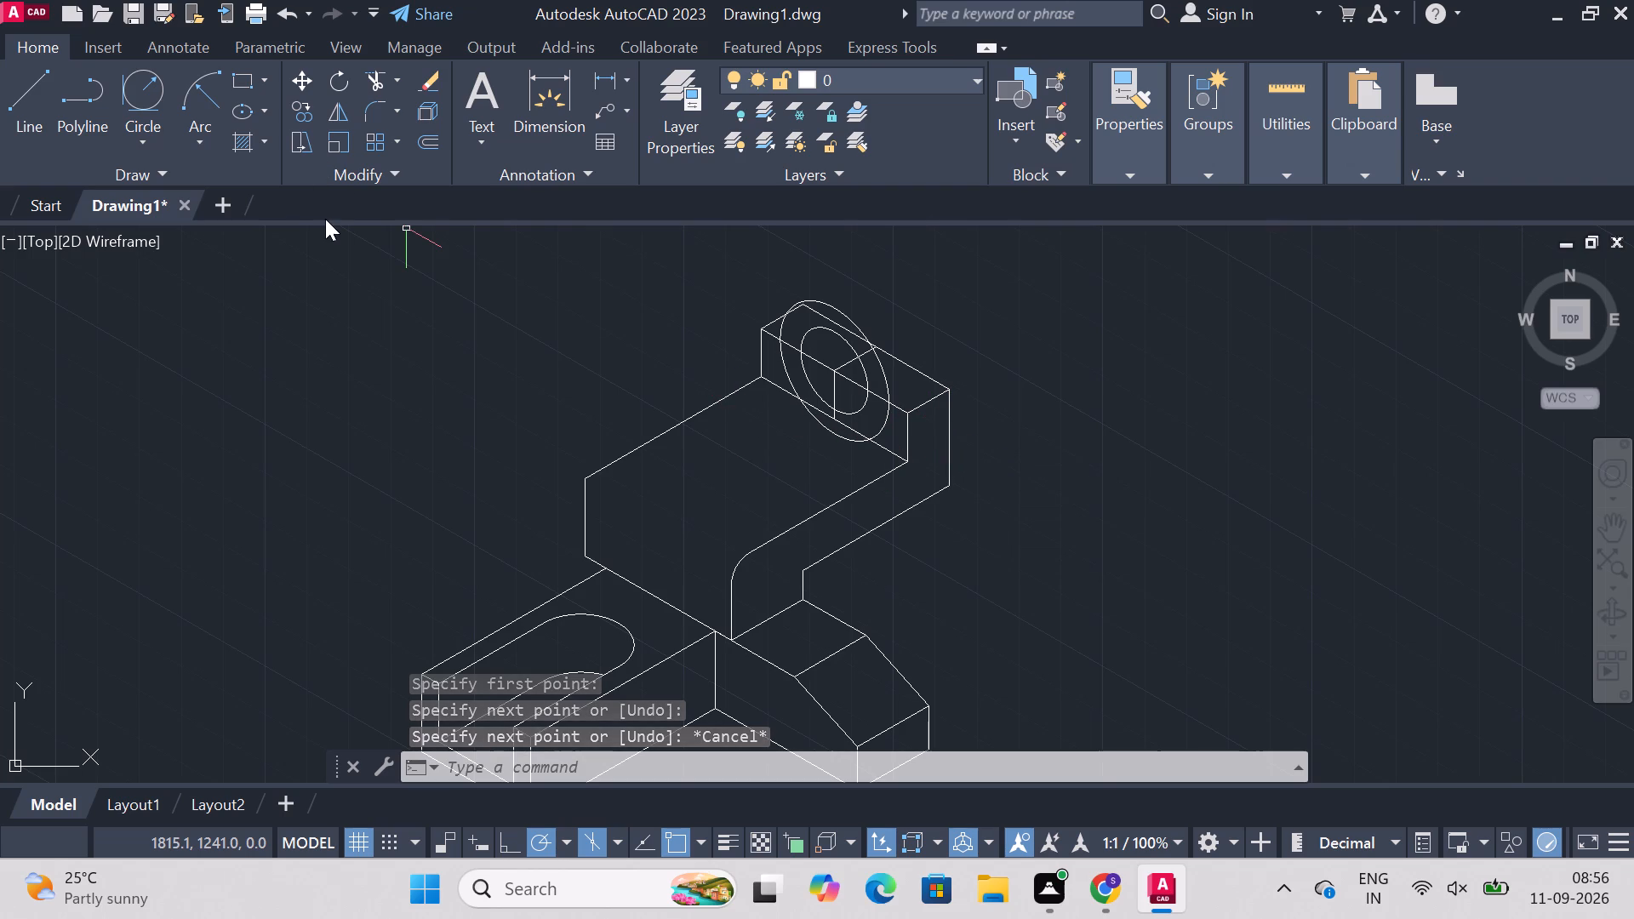
# Move the 13 mm radius isocircle from the near top edge's midpoint to the midpoint of the rear step's far top edge.
pyautogui.write('move')
pyautogui.press('Return')
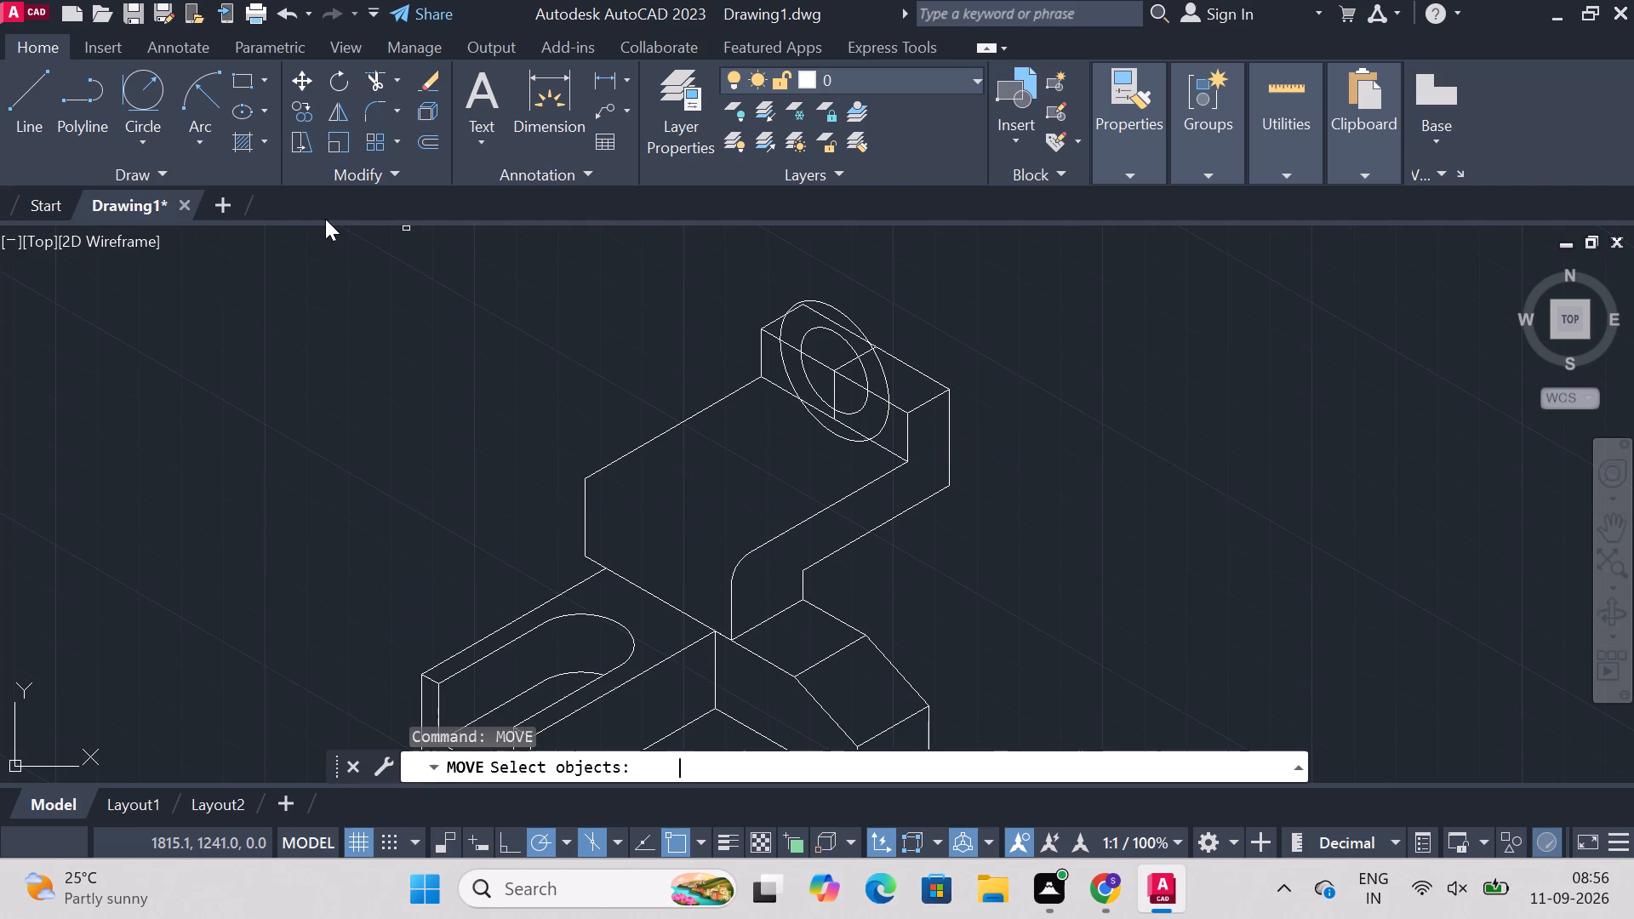
pyautogui.click(843, 313)
pyautogui.press('Return')
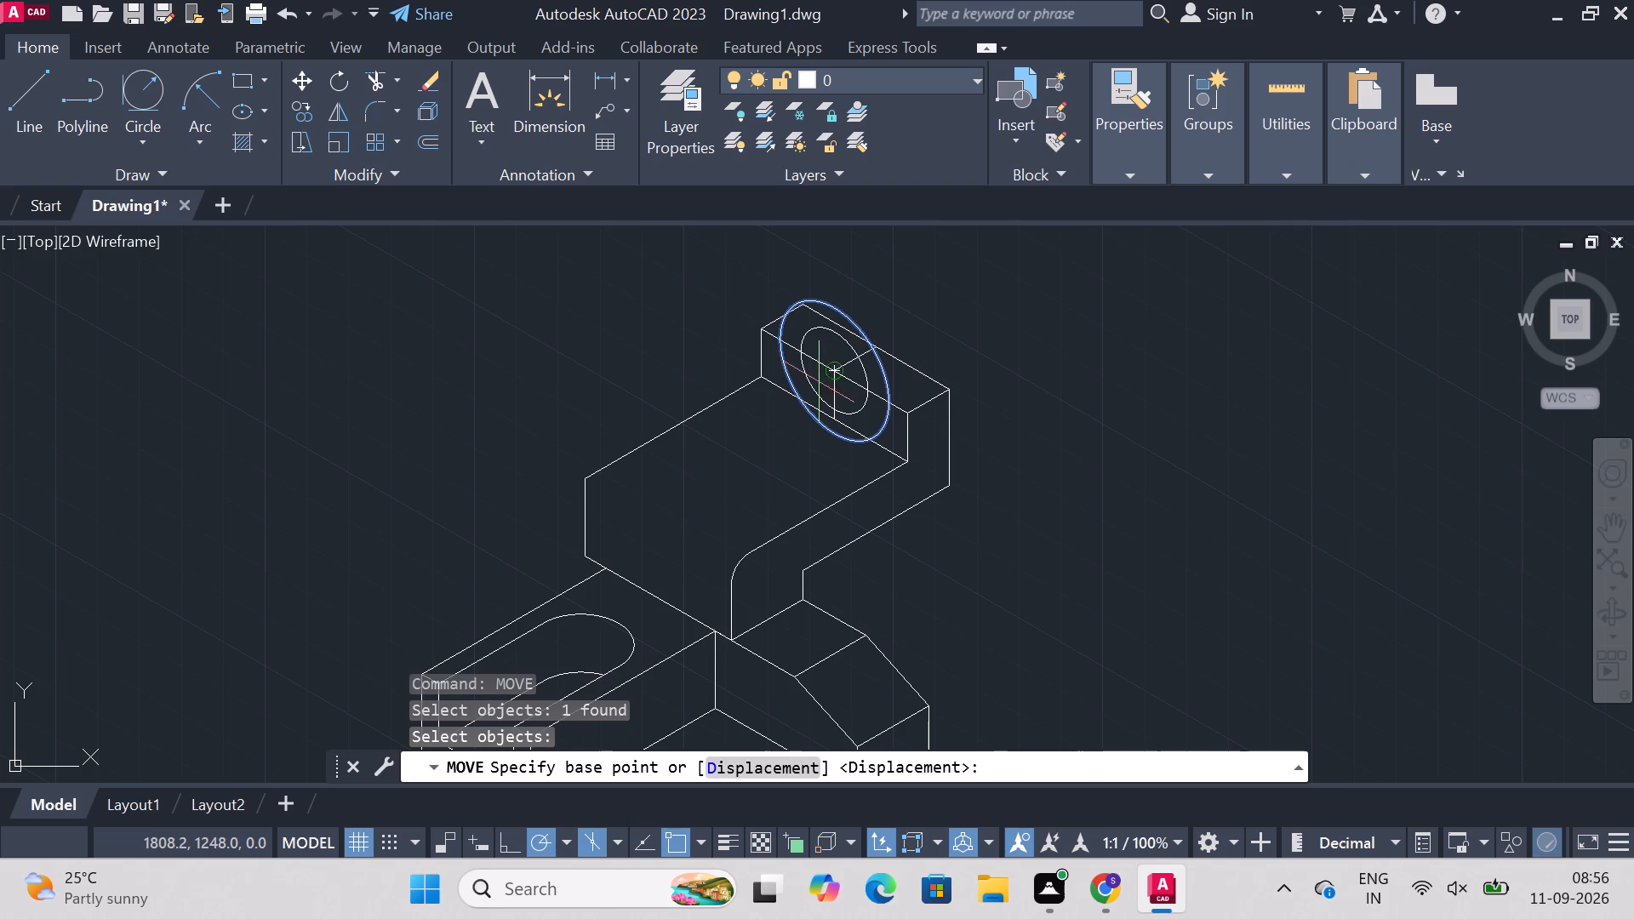
pyautogui.click(837, 374)
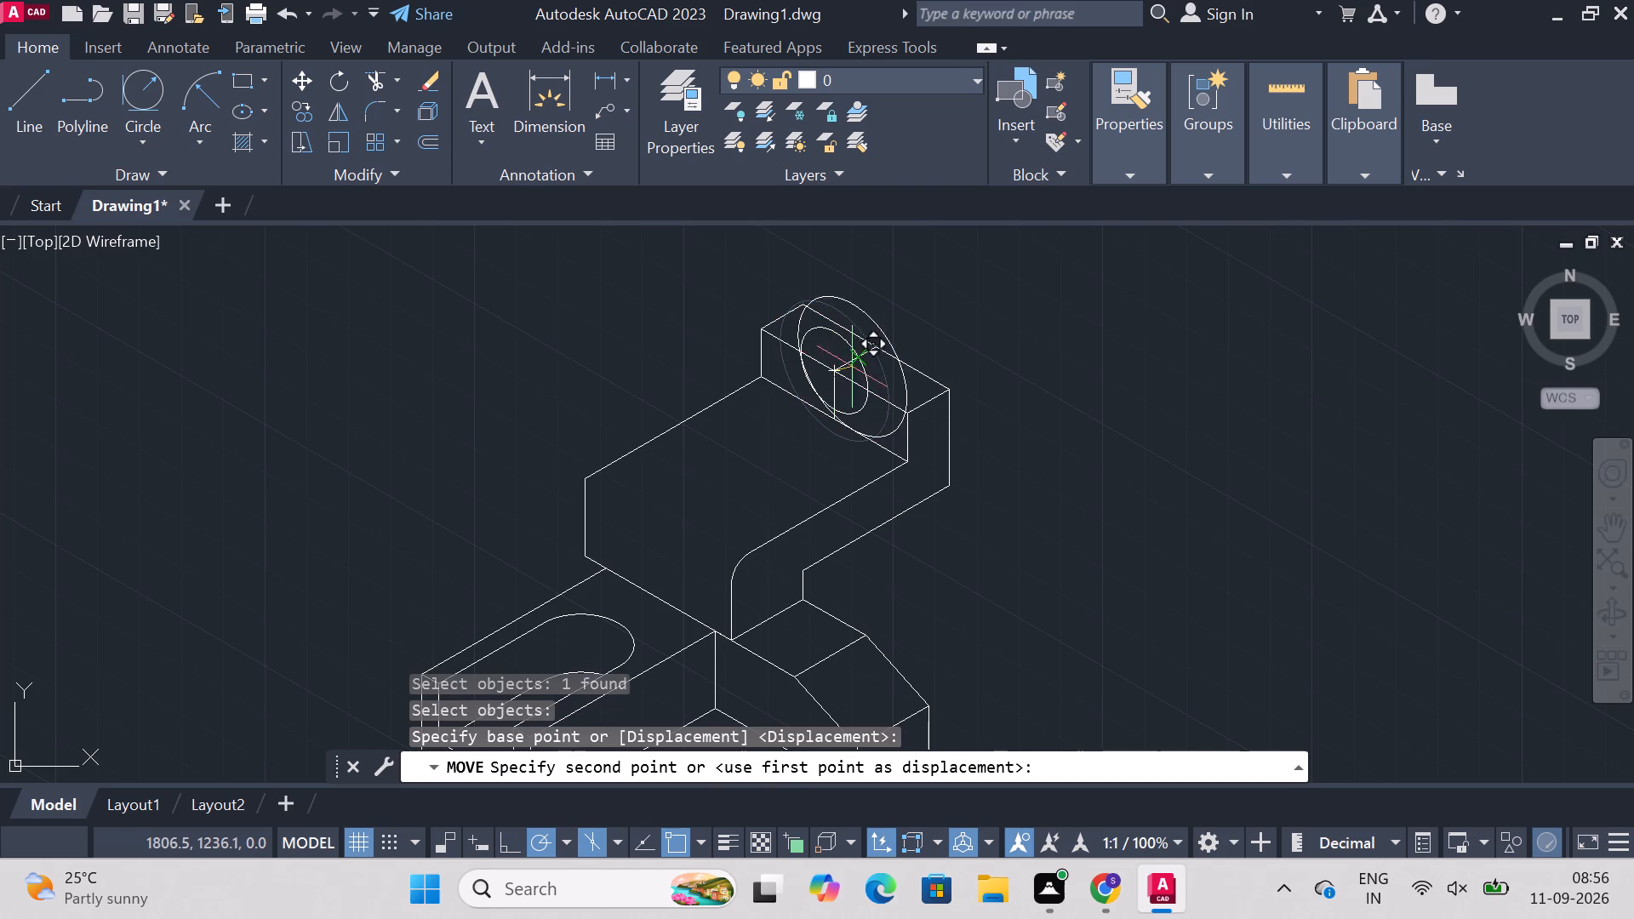
pyautogui.click(878, 354)
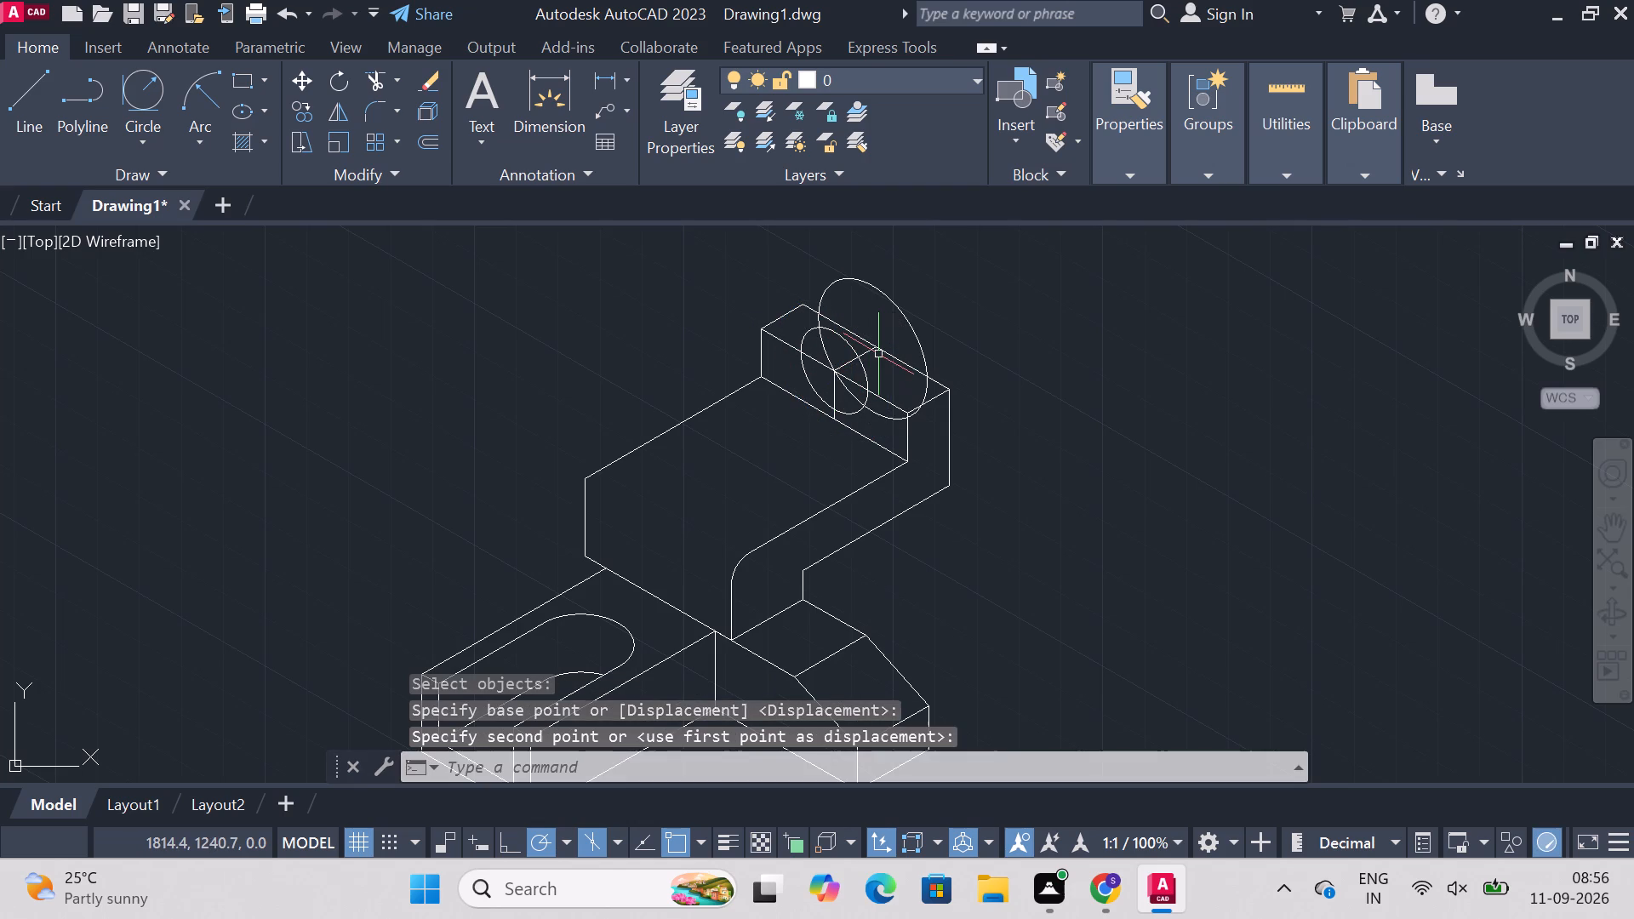
pyautogui.press('Escape')
# Trim the vertical centre line, the 8 mm isocircle's lower half and the 13 mm isocircle's portion on the rear step's front face.
pyautogui.write('trim')
pyautogui.press('Return')
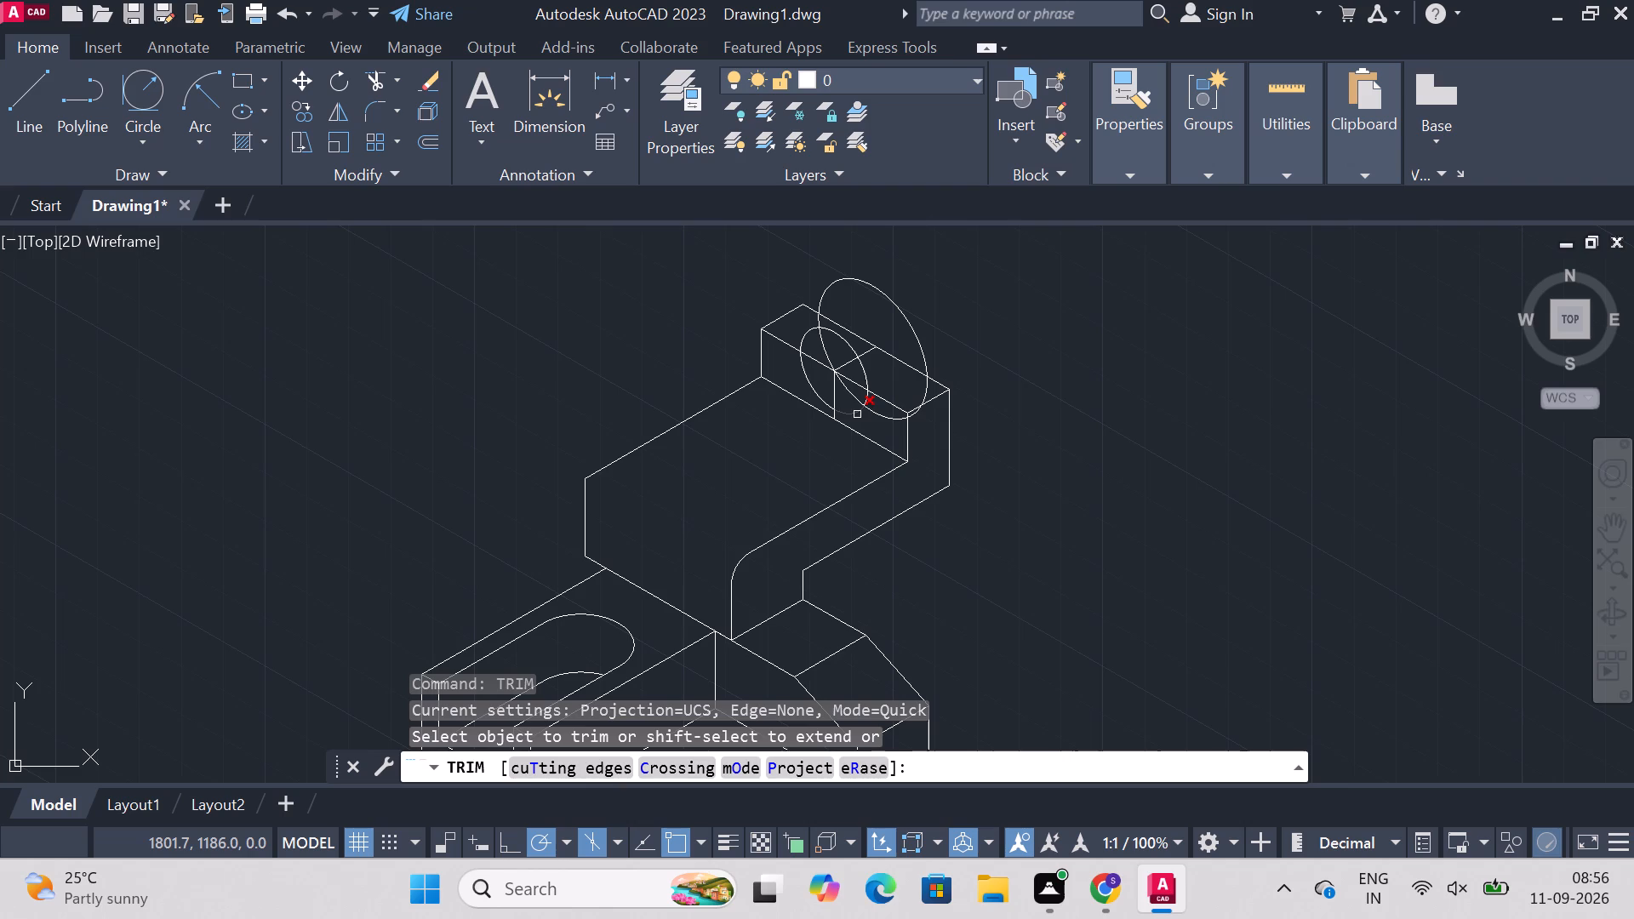
pyautogui.click(846, 411)
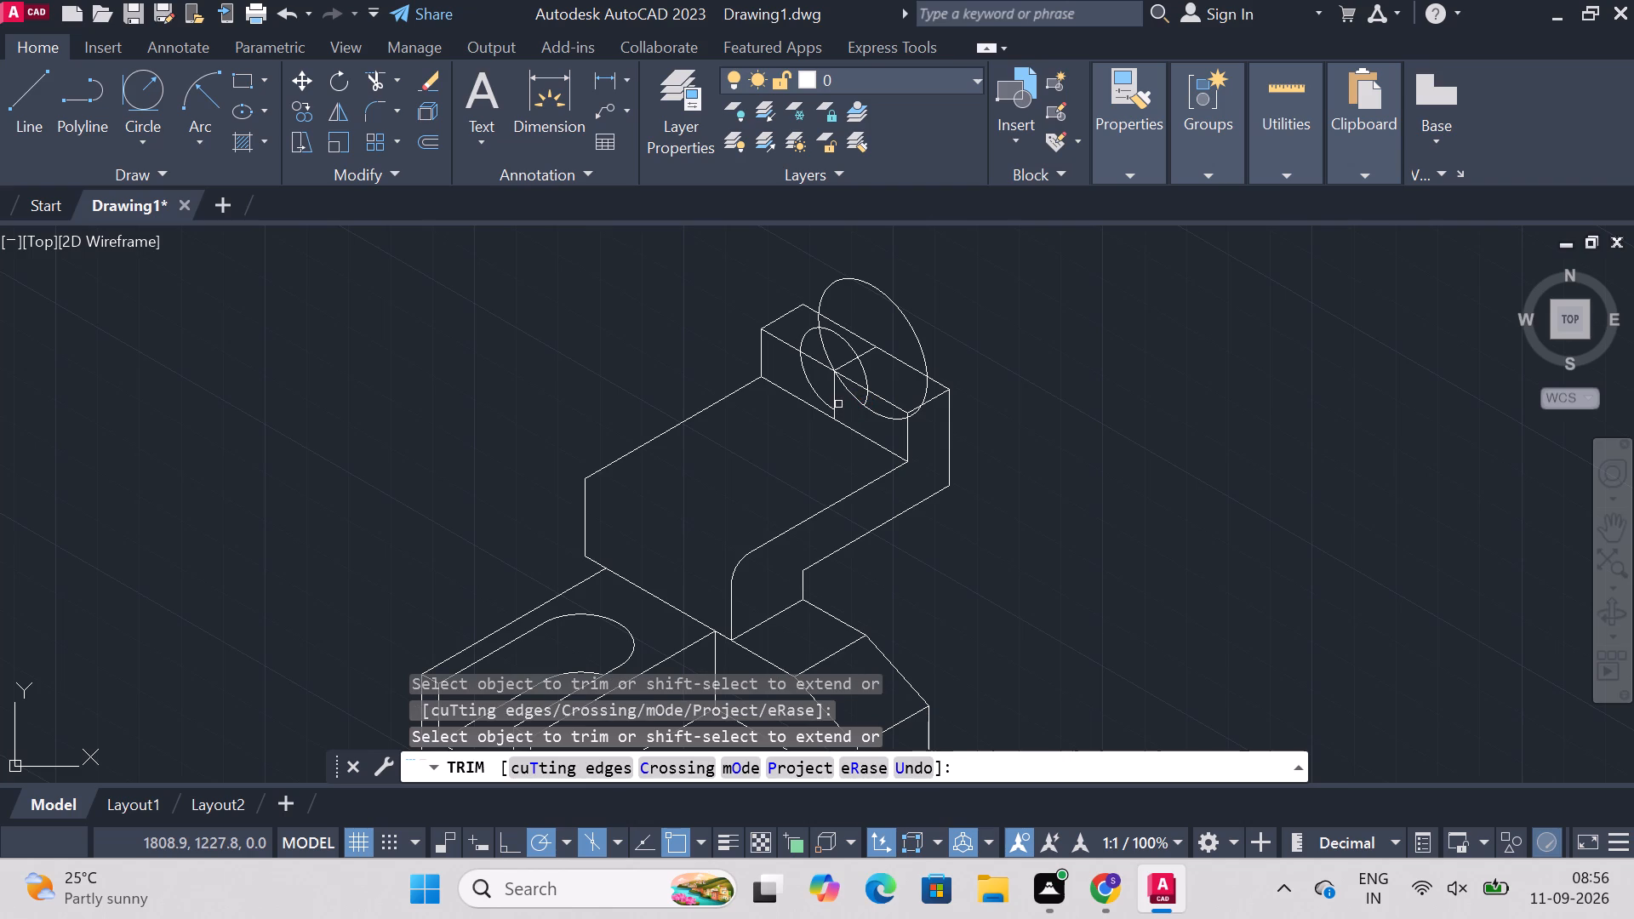
pyautogui.click(833, 401)
pyautogui.click(822, 402)
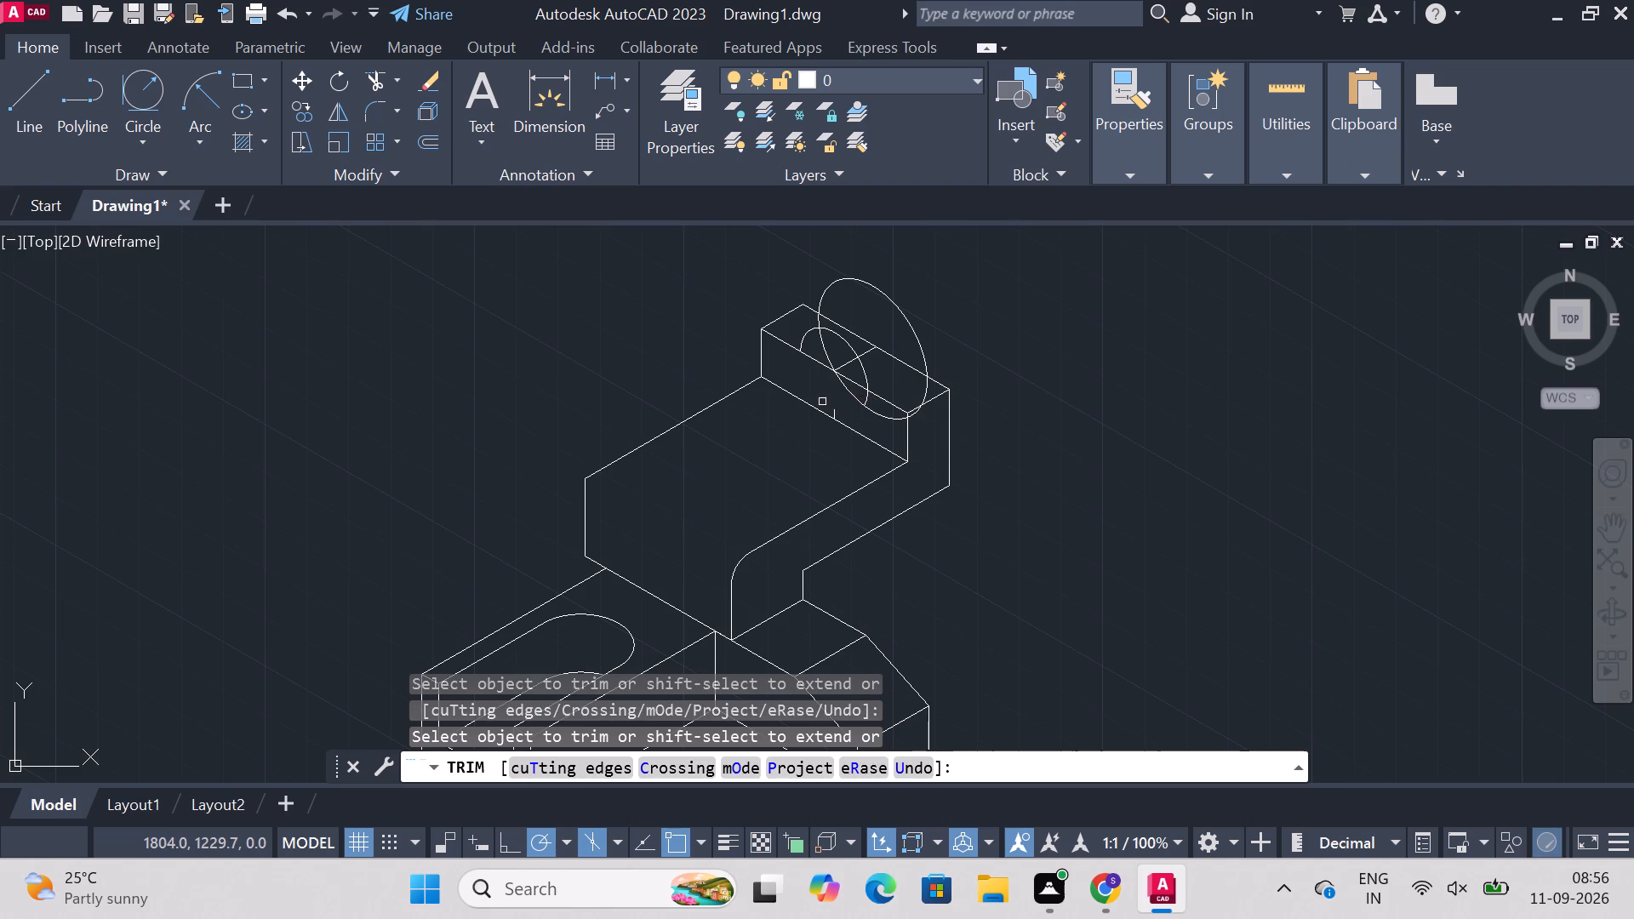
pyautogui.click(834, 408)
pyautogui.click(870, 413)
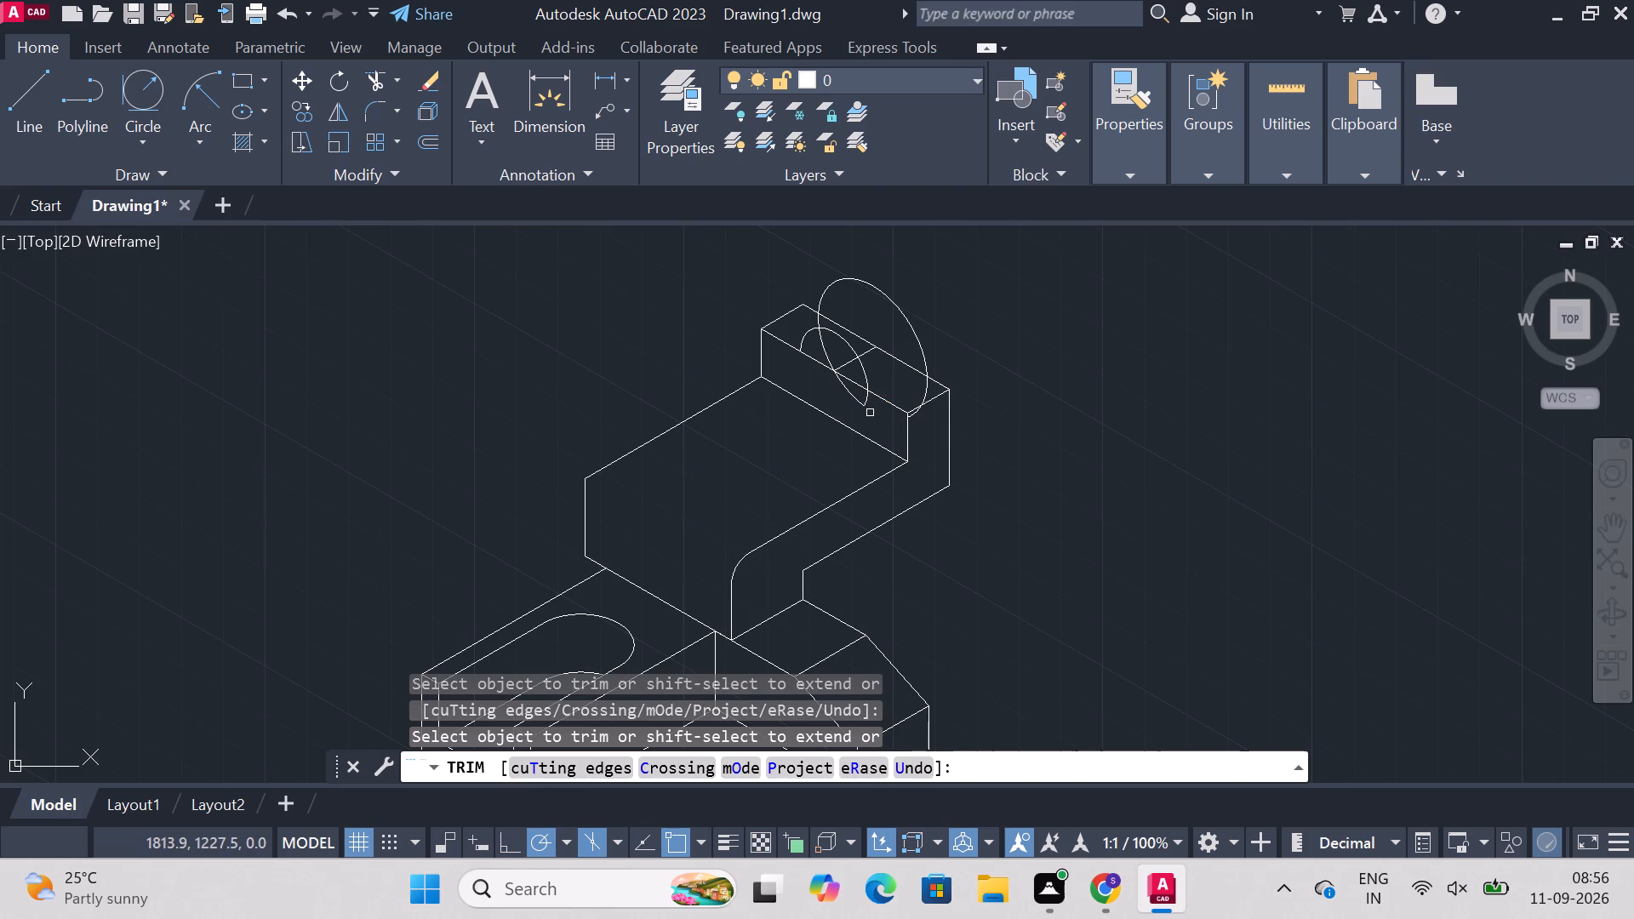
pyautogui.click(866, 402)
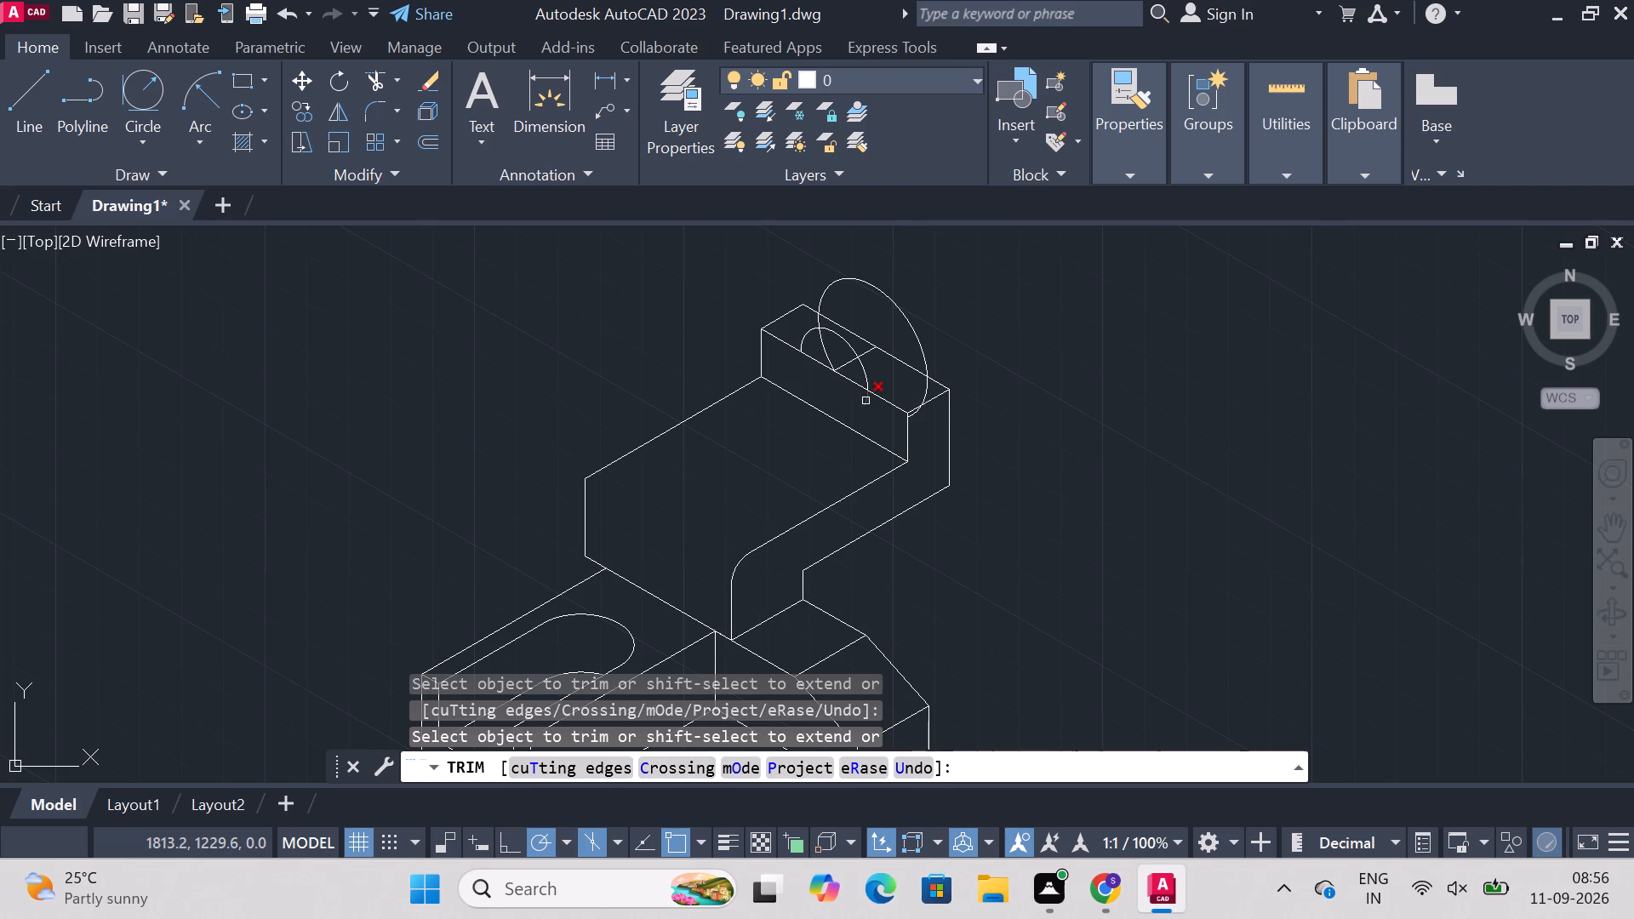
pyautogui.click(866, 399)
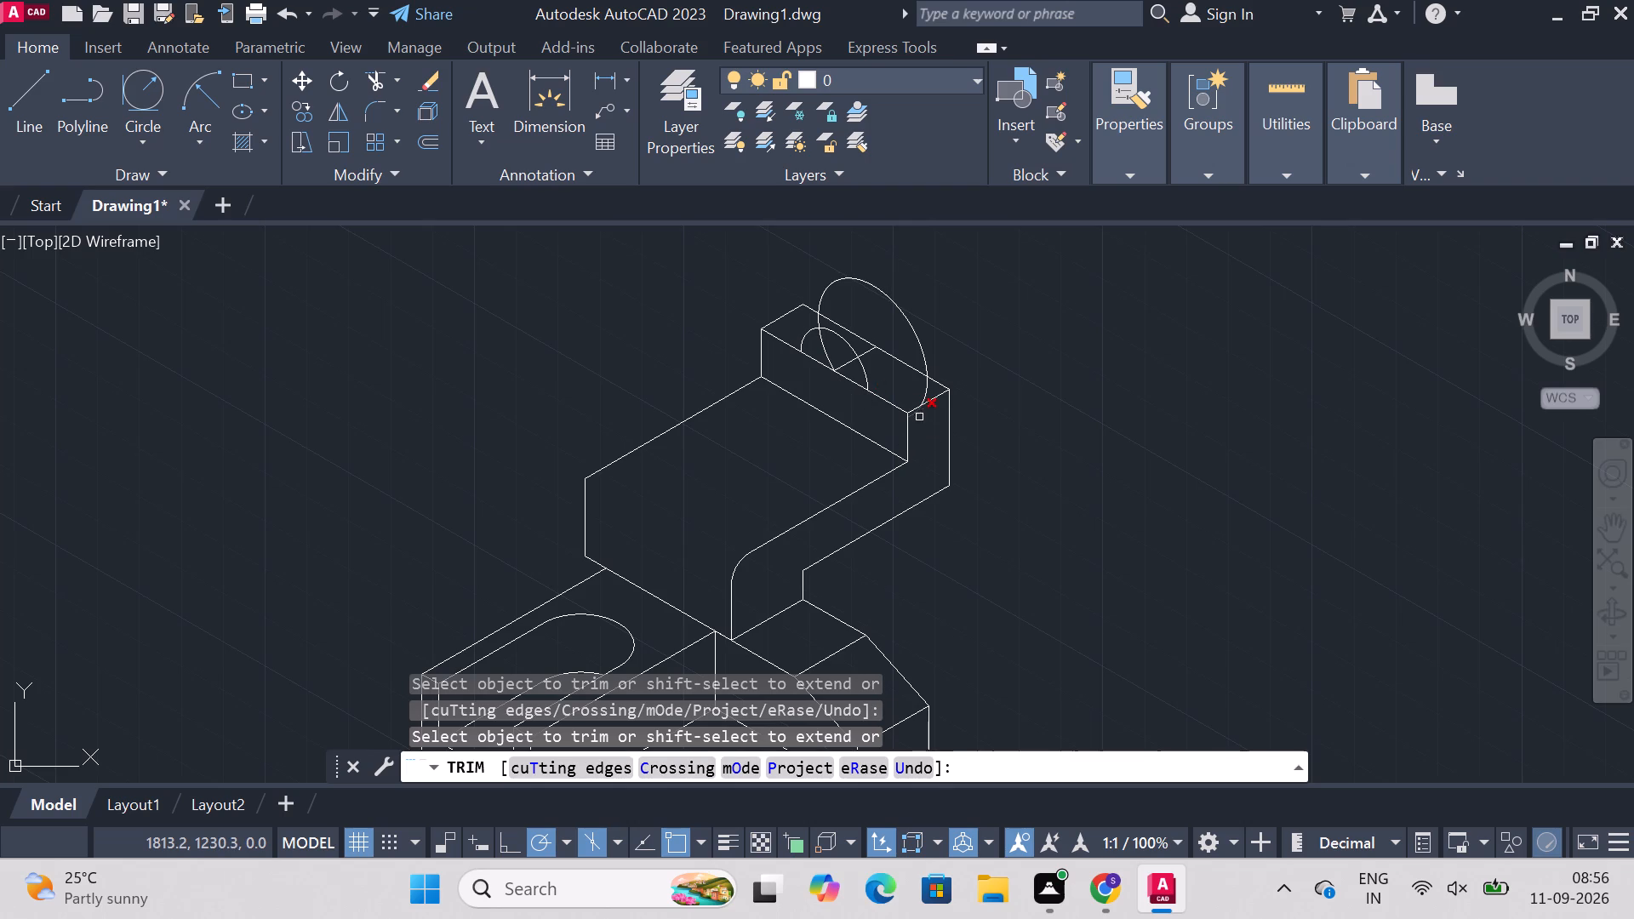
pyautogui.click(921, 418)
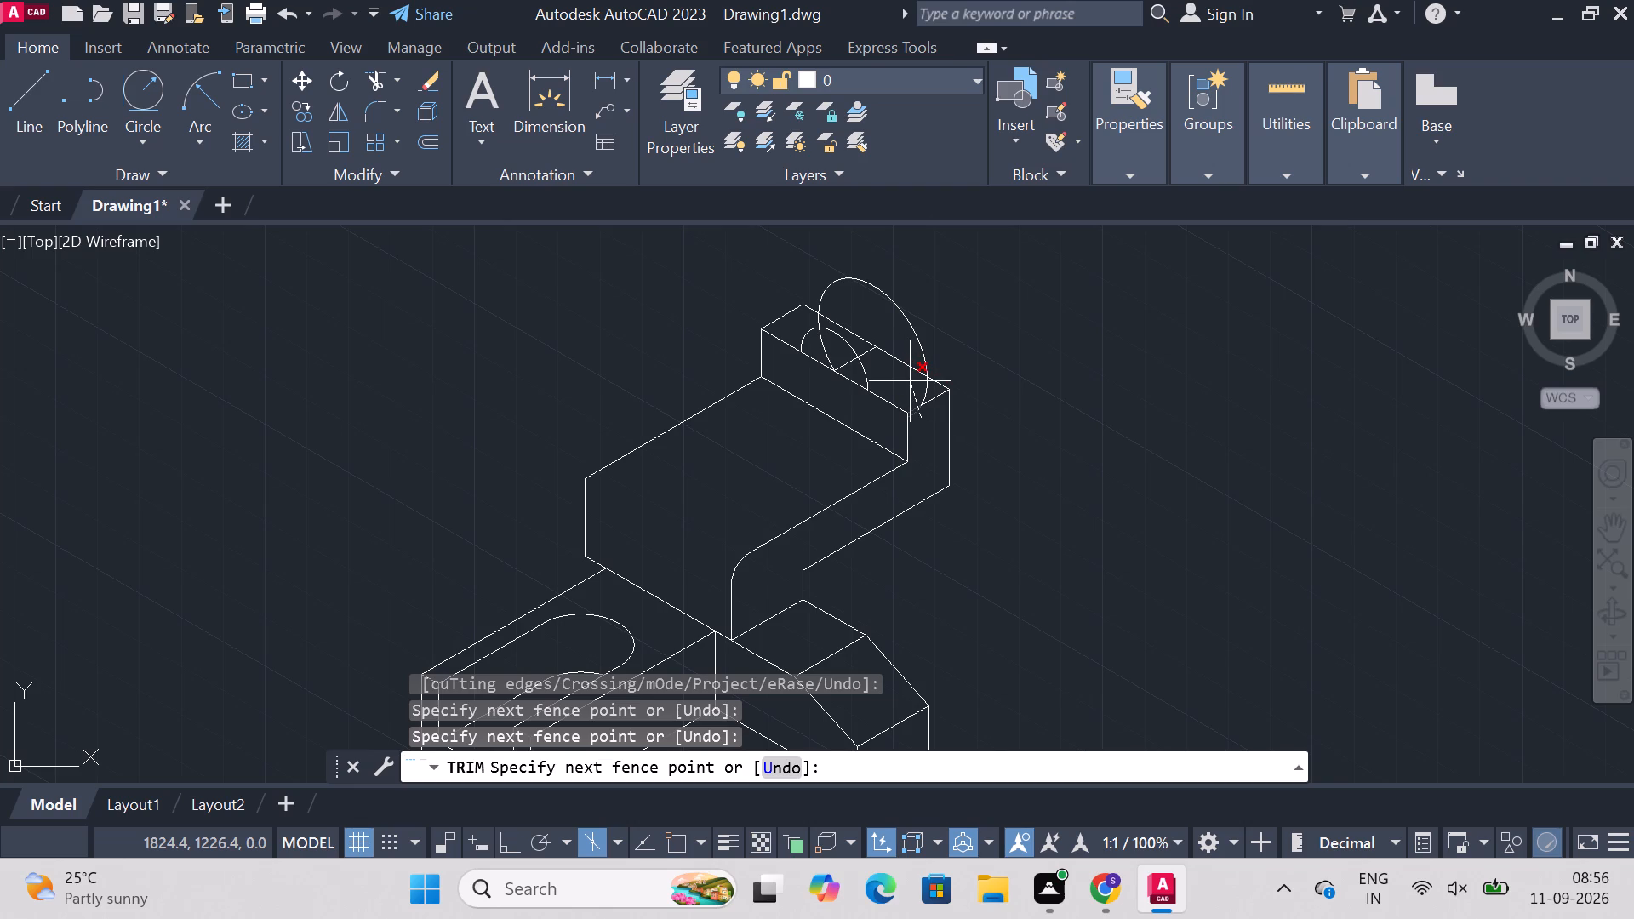
pyautogui.press('Escape')
pyautogui.press('Escape')
pyautogui.press('Escape')
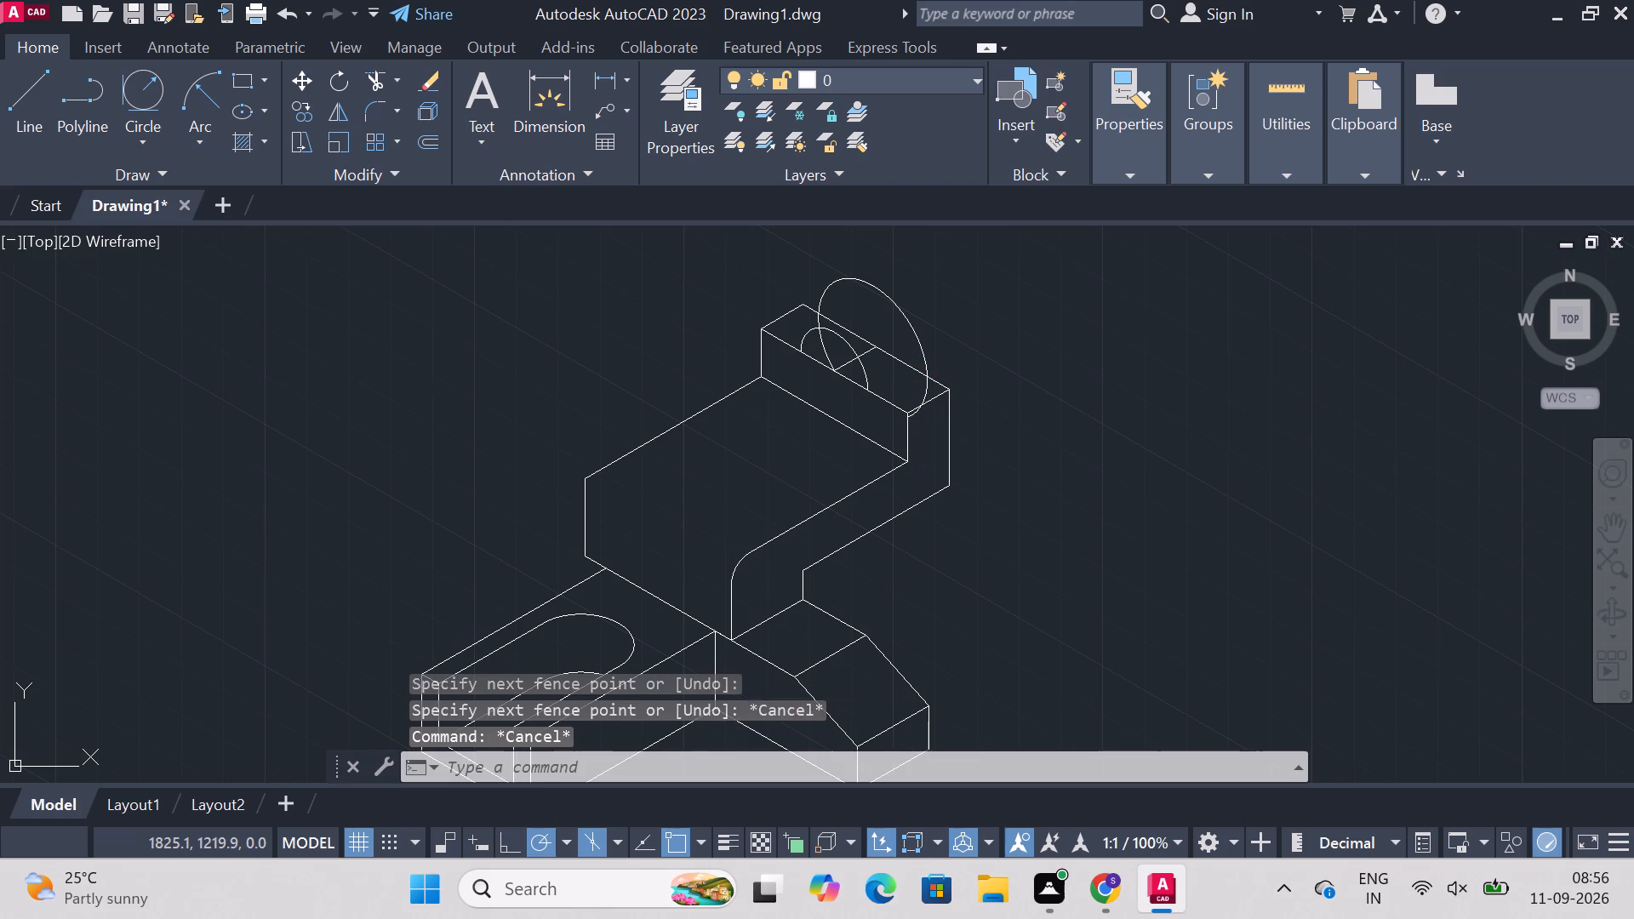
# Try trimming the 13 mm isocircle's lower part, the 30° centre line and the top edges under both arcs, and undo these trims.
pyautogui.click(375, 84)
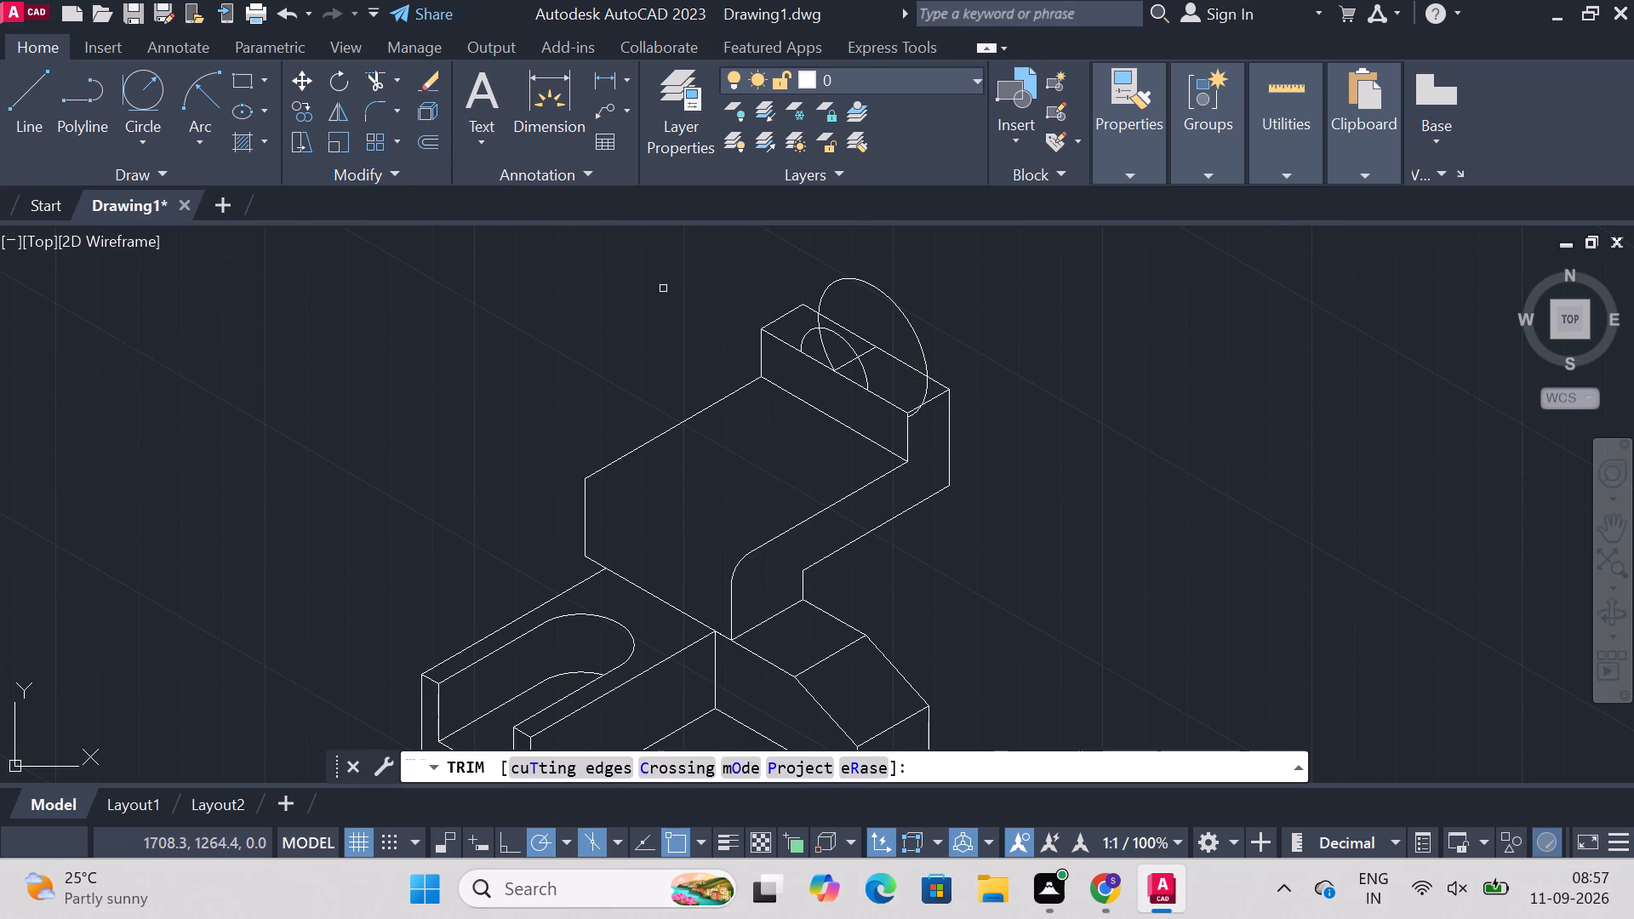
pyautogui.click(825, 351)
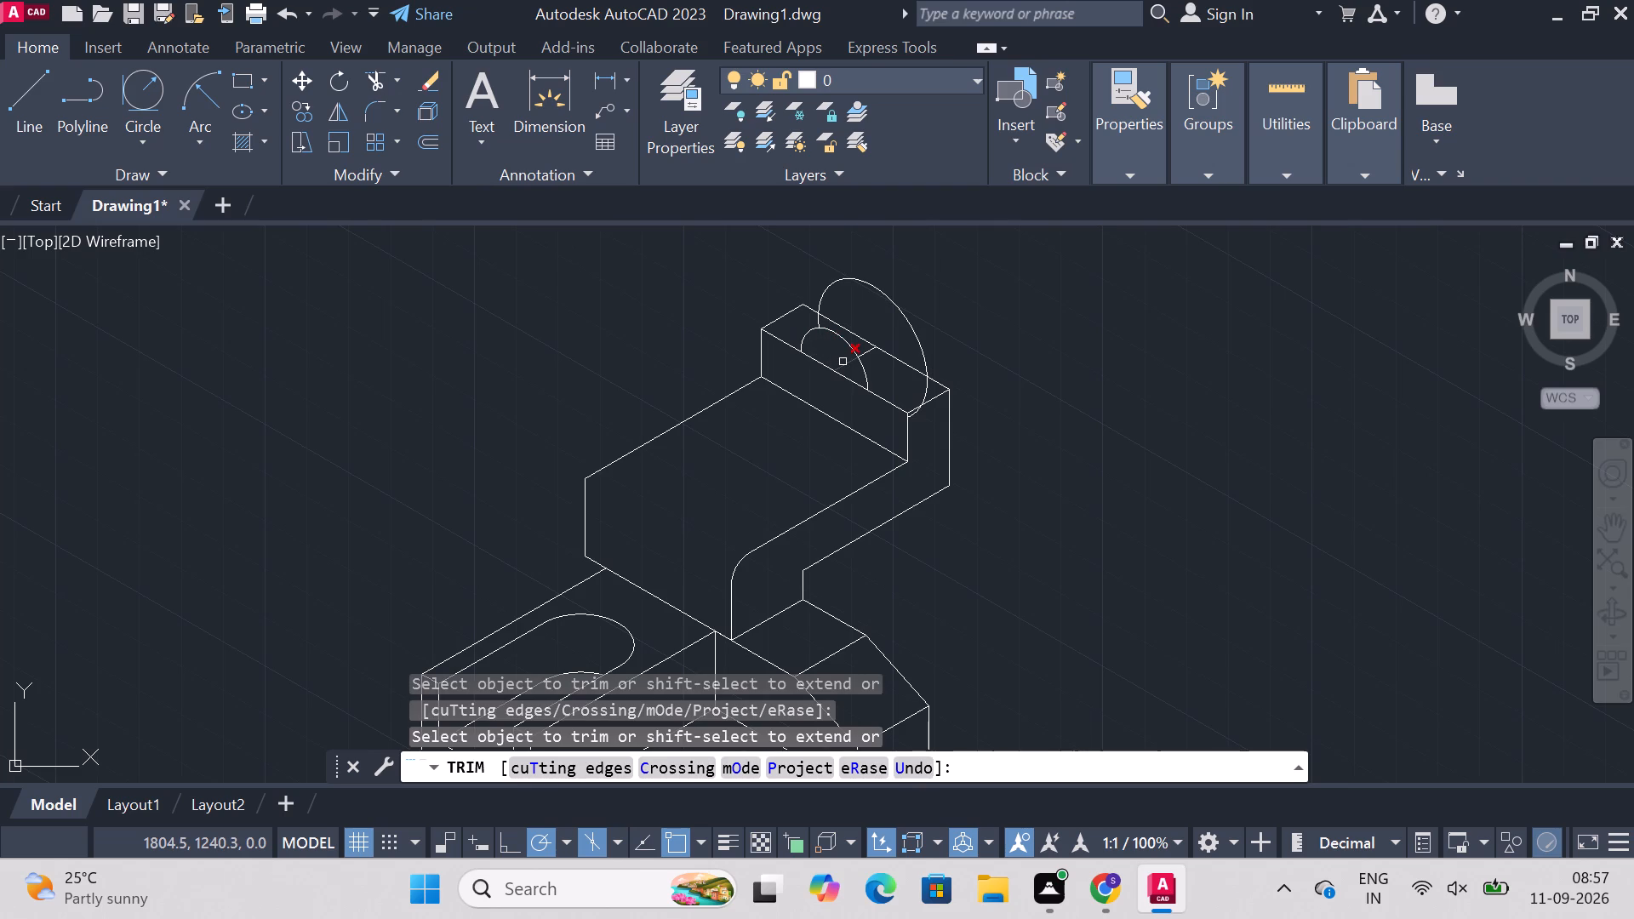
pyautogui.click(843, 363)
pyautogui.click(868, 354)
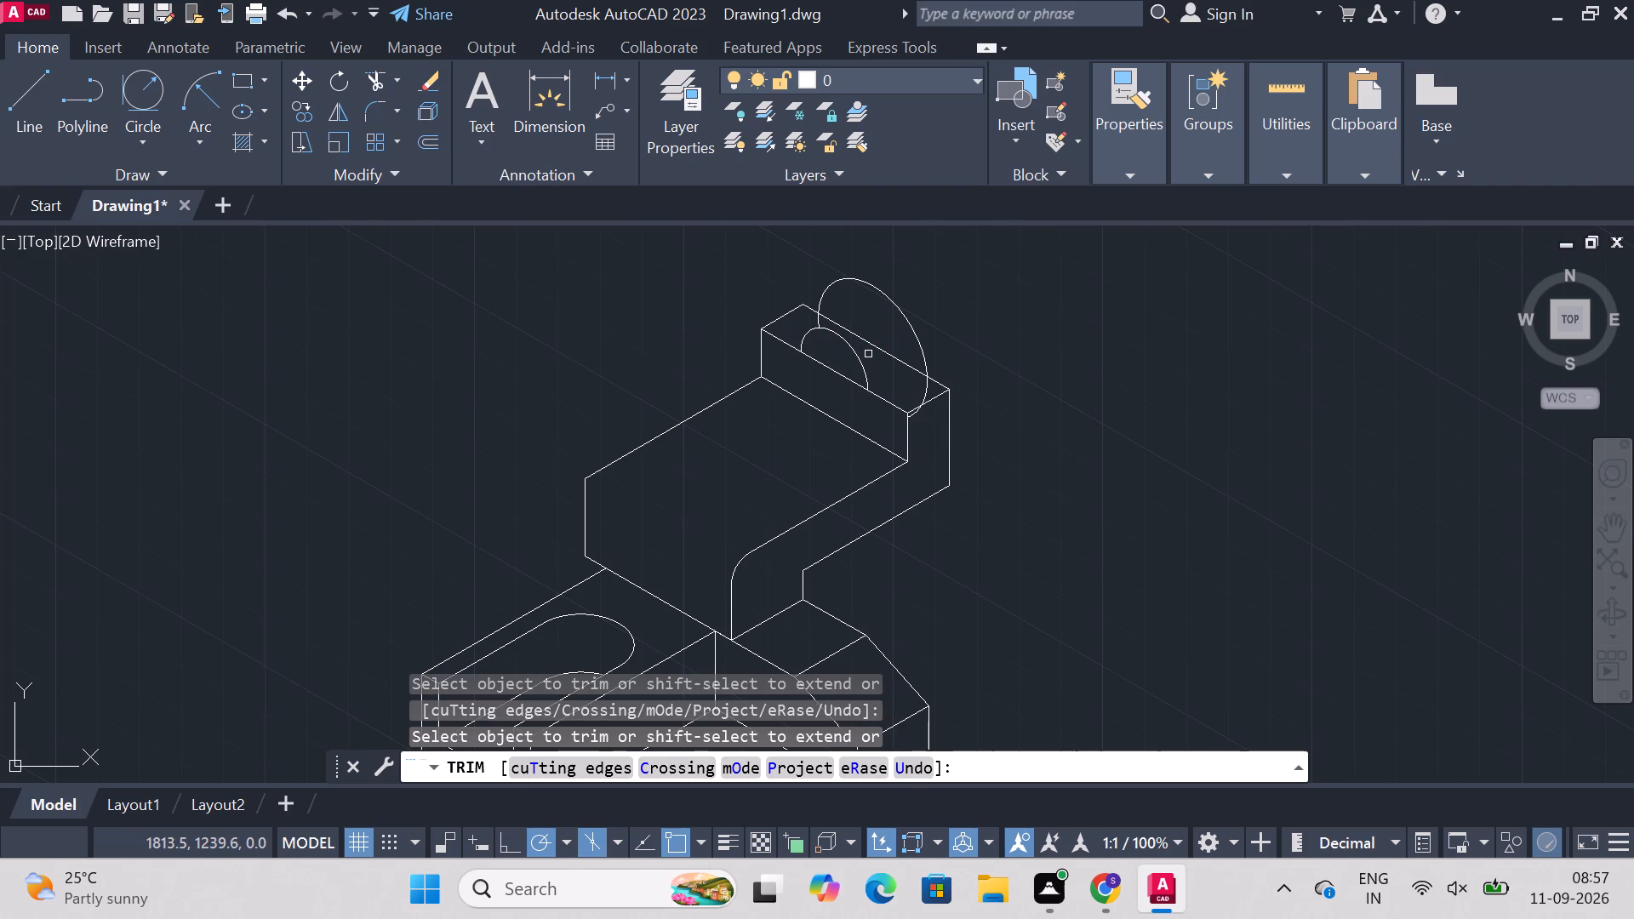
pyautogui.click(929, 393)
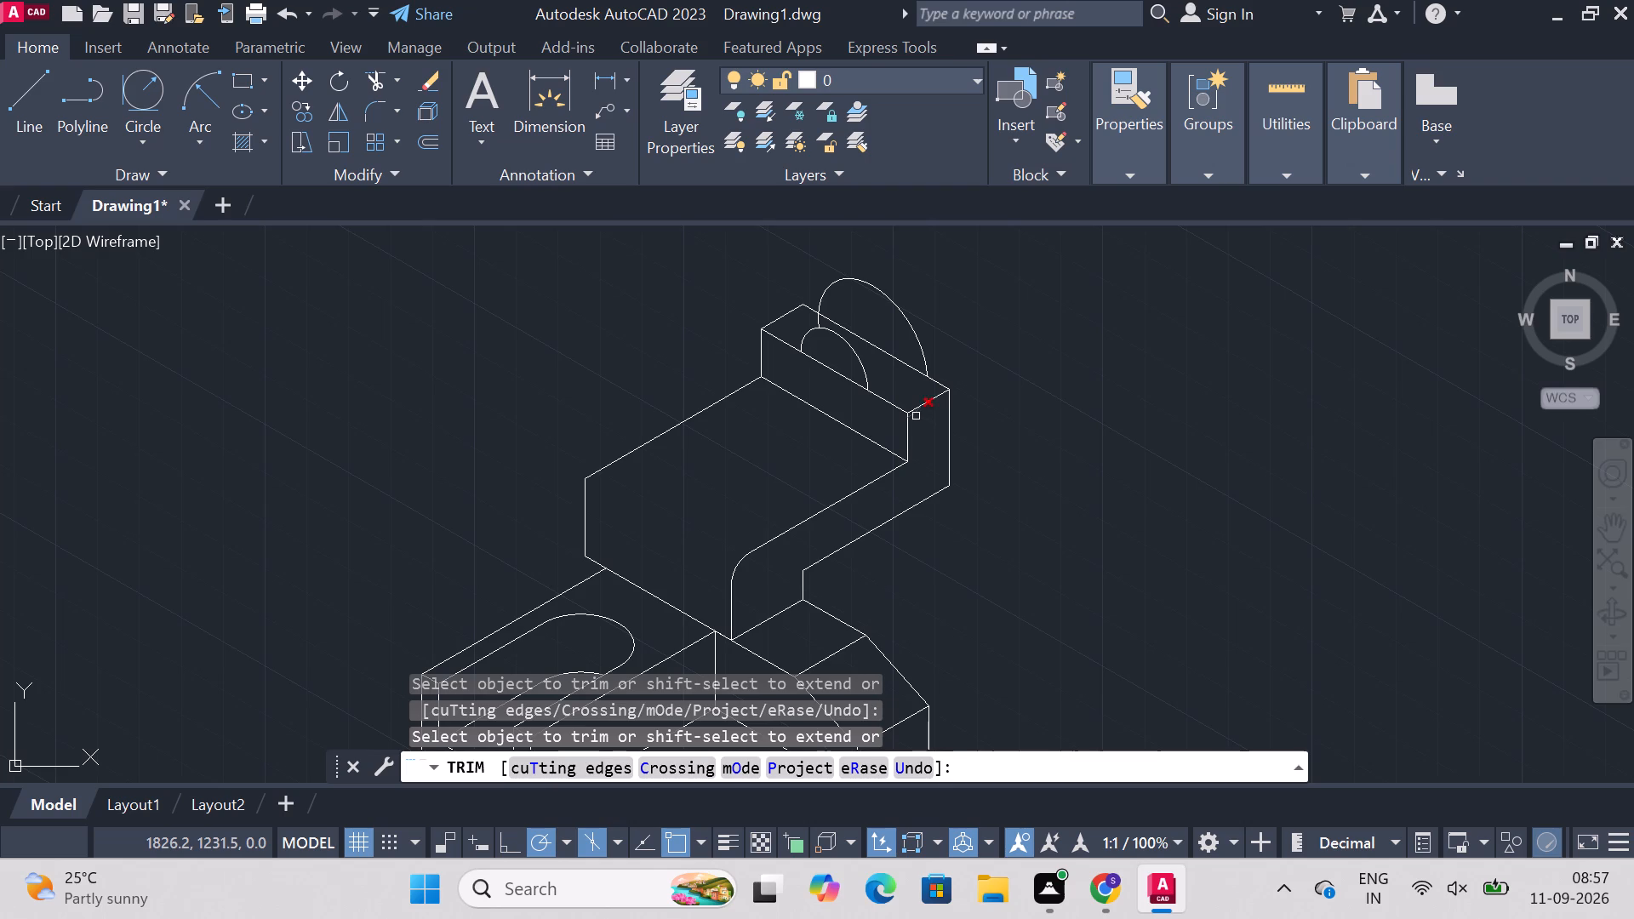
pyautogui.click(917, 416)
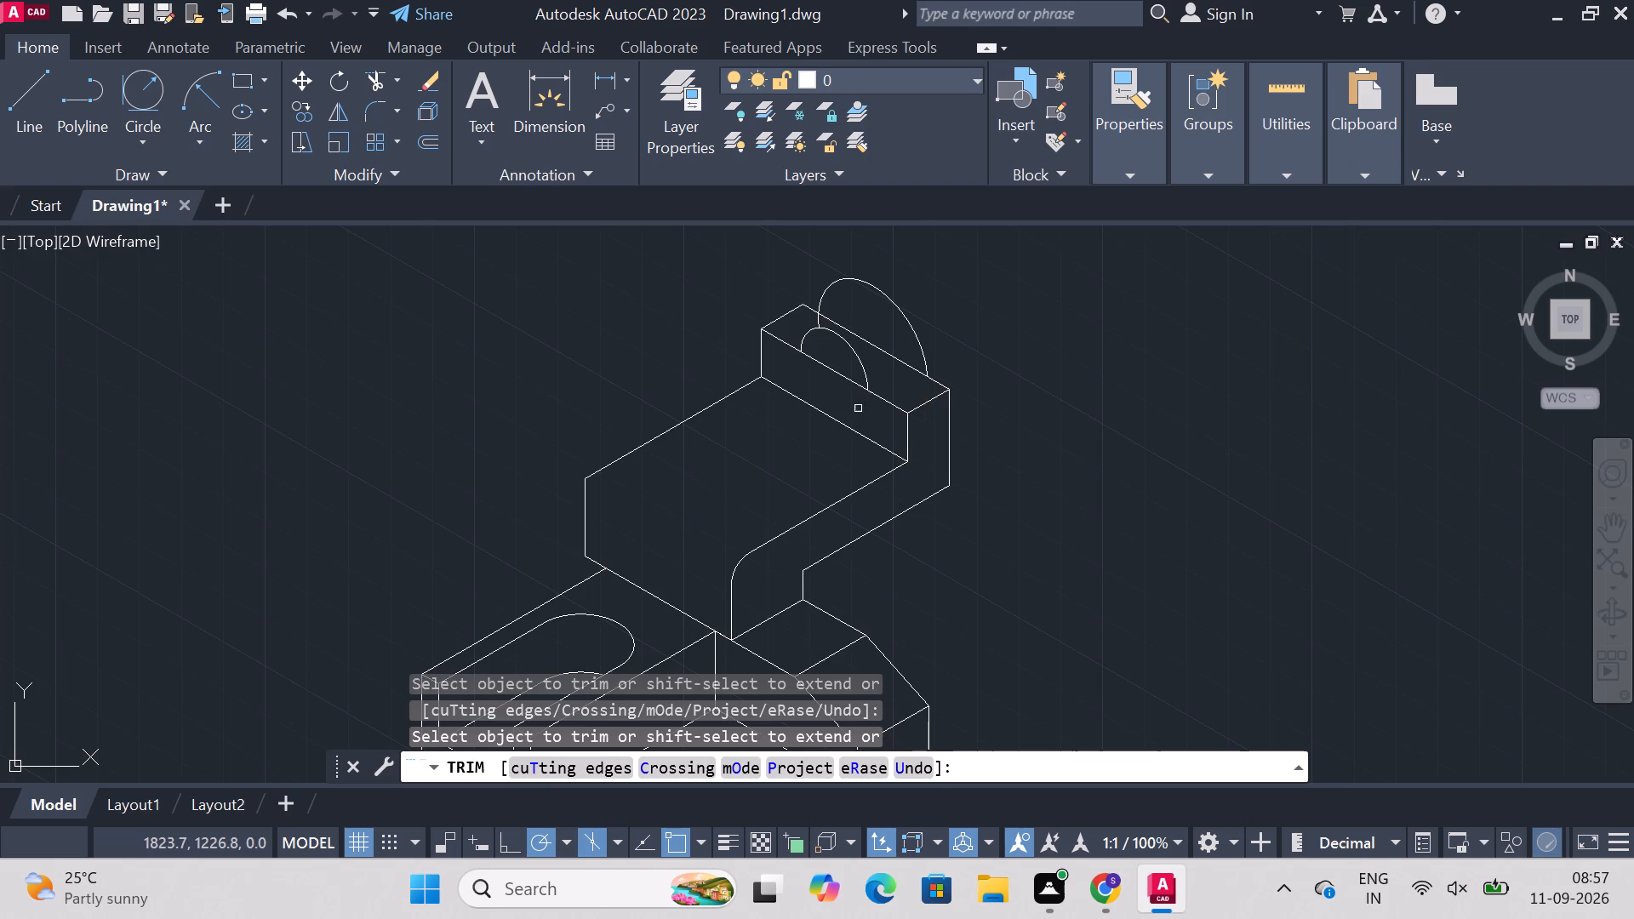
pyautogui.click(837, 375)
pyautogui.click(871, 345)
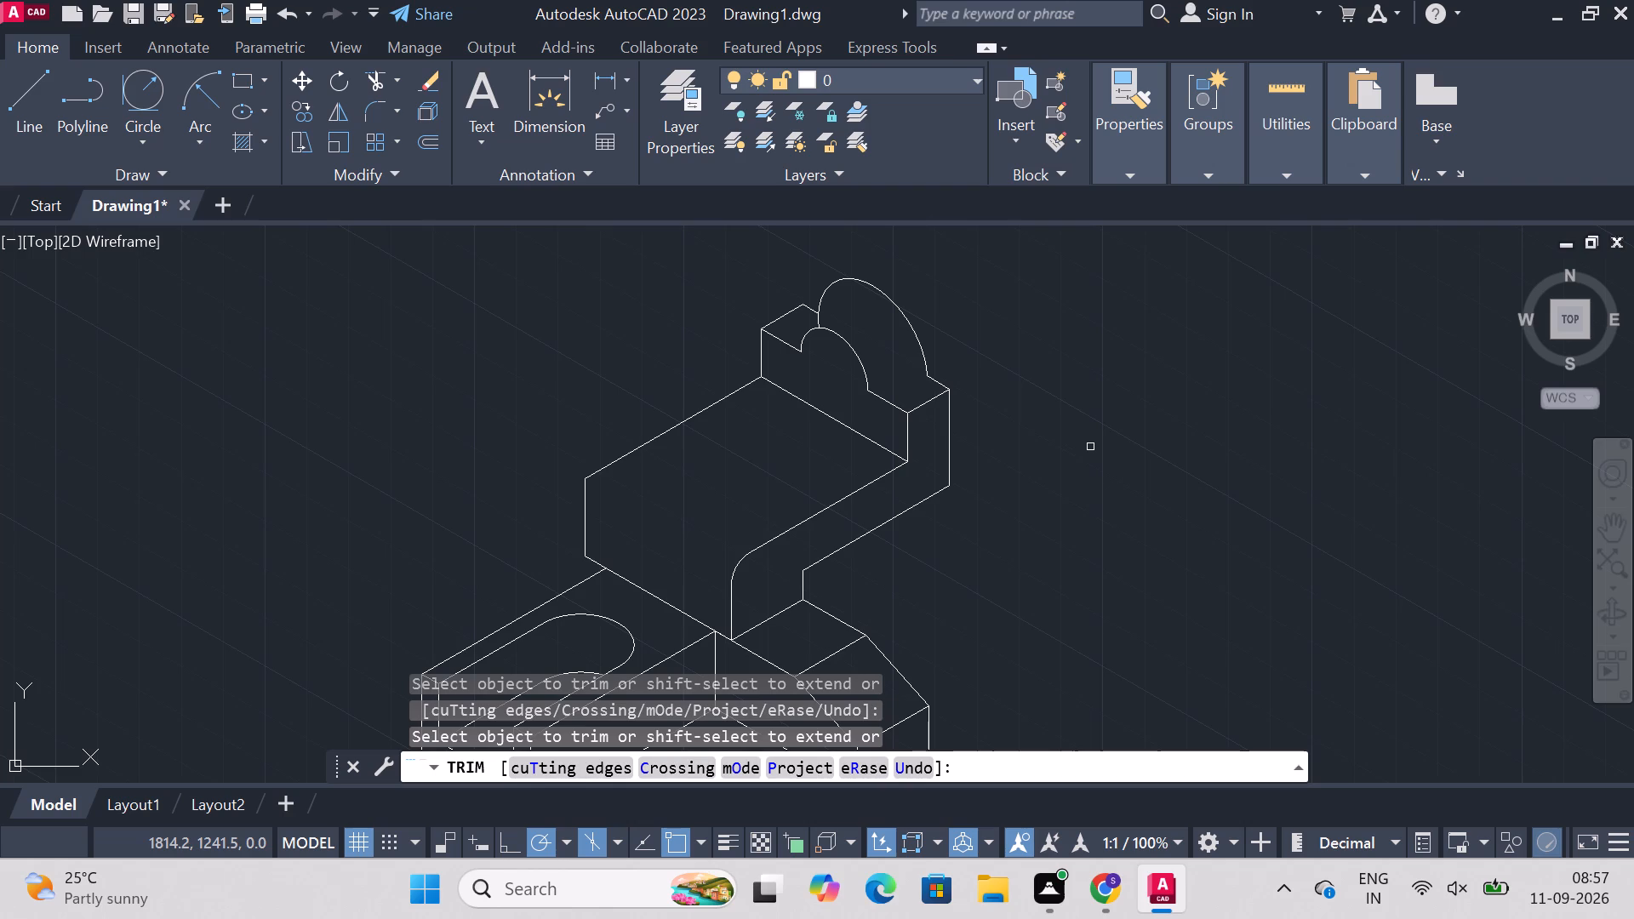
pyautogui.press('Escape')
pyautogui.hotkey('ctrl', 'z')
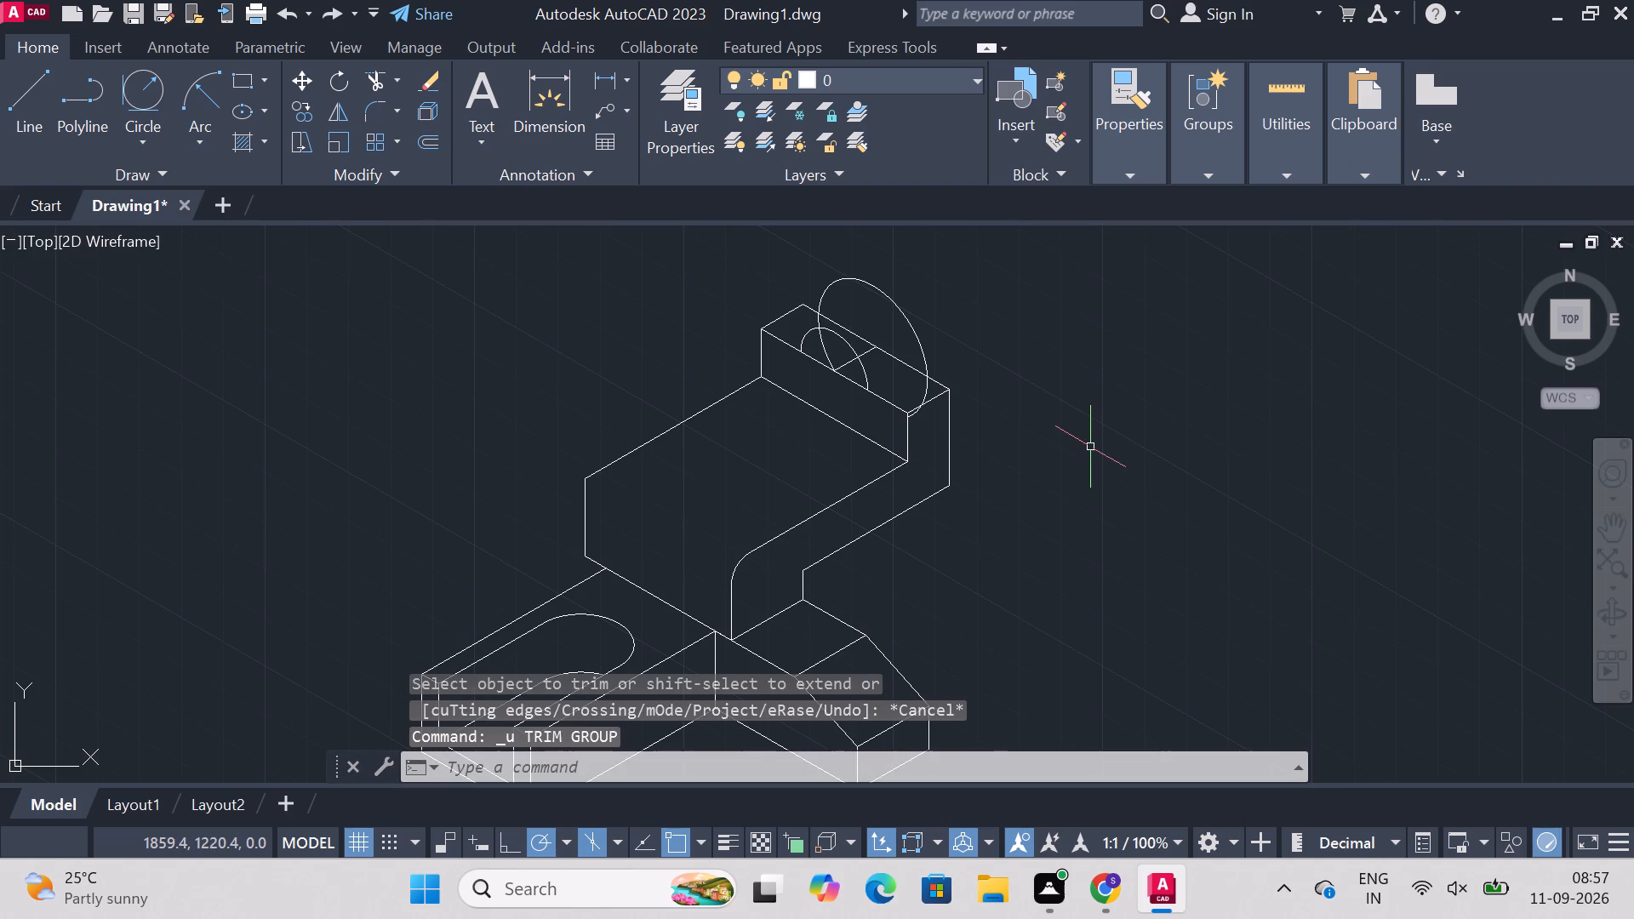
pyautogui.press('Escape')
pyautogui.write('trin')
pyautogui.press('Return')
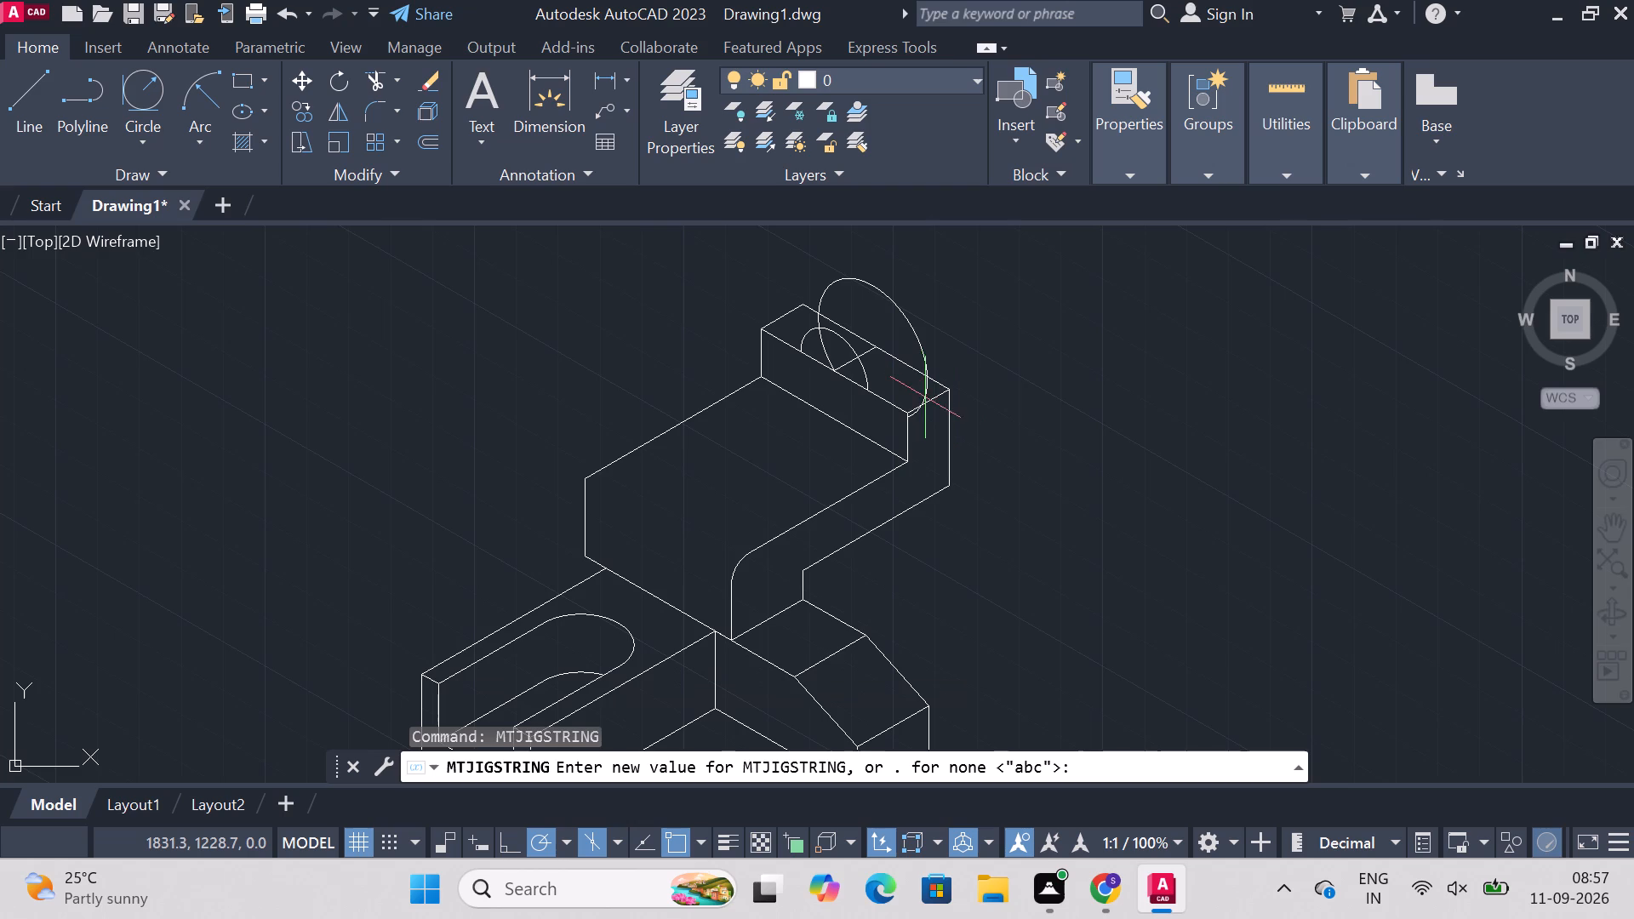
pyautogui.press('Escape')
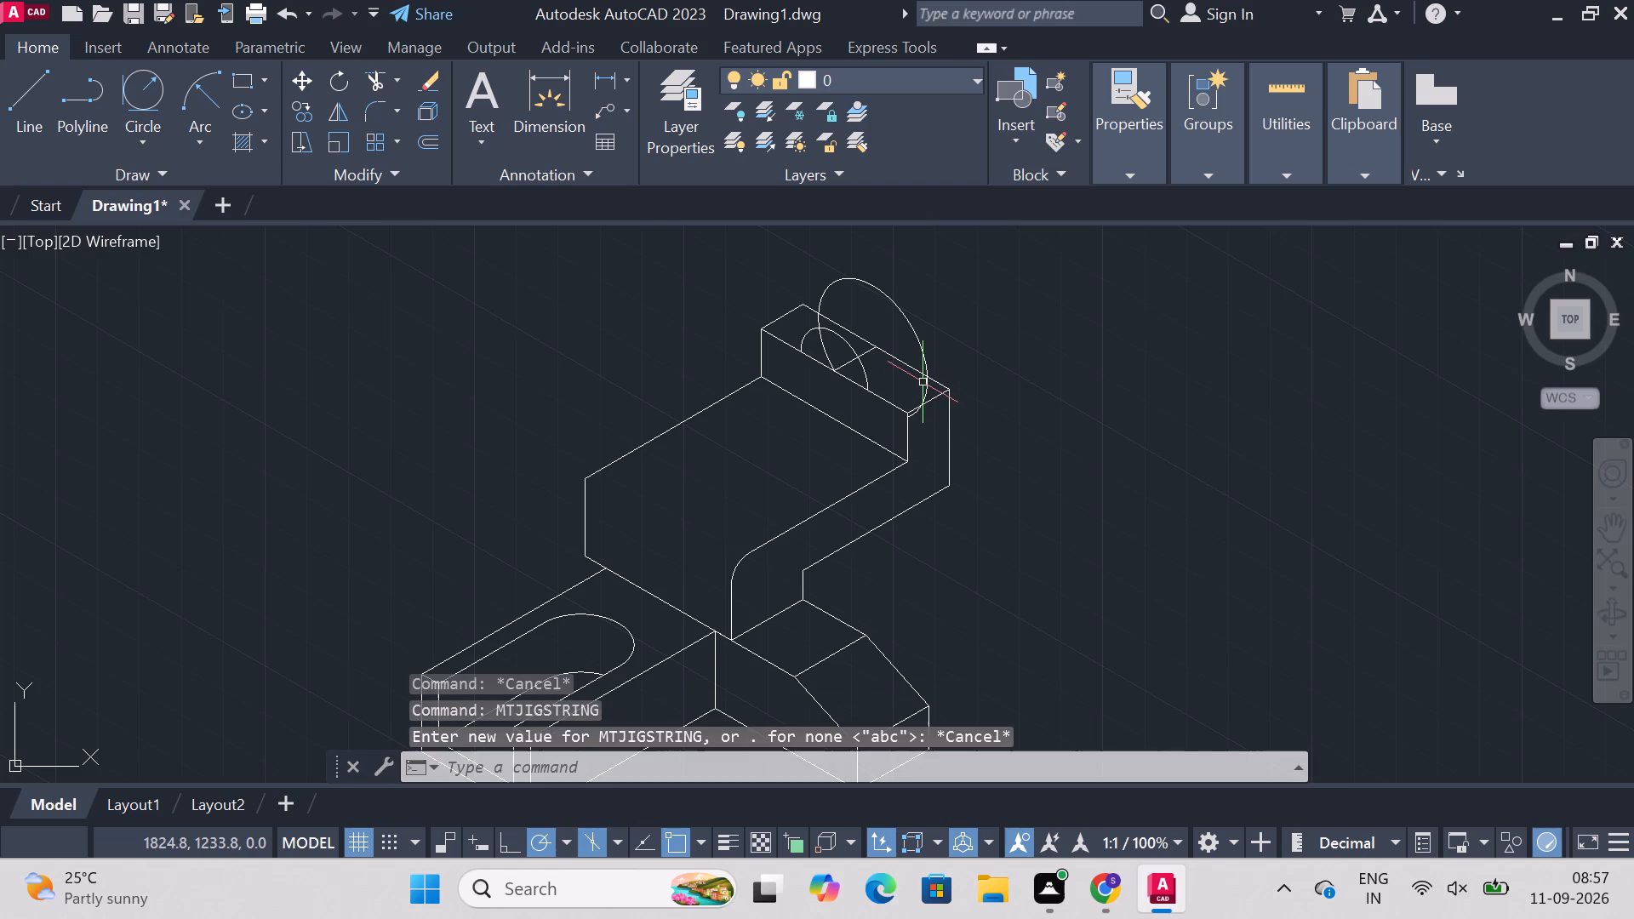
# Trim the rest of the 13 mm isocircle below the rear step's far top edge, keeping only the upper arc.
pyautogui.write('trim')
pyautogui.press('Return')
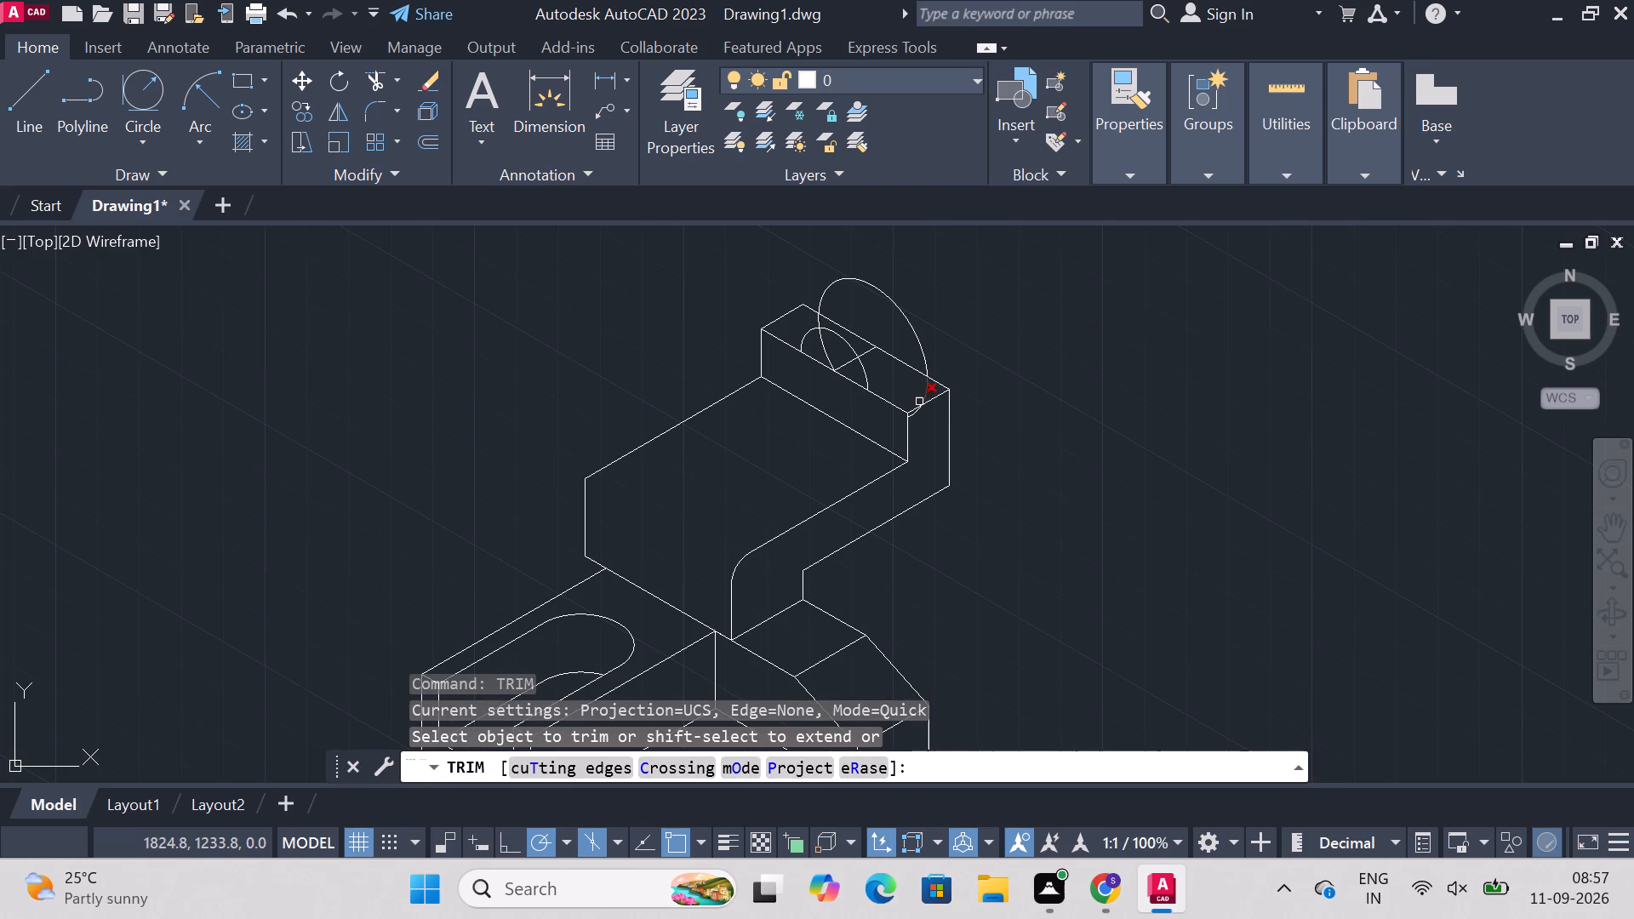
pyautogui.click(919, 398)
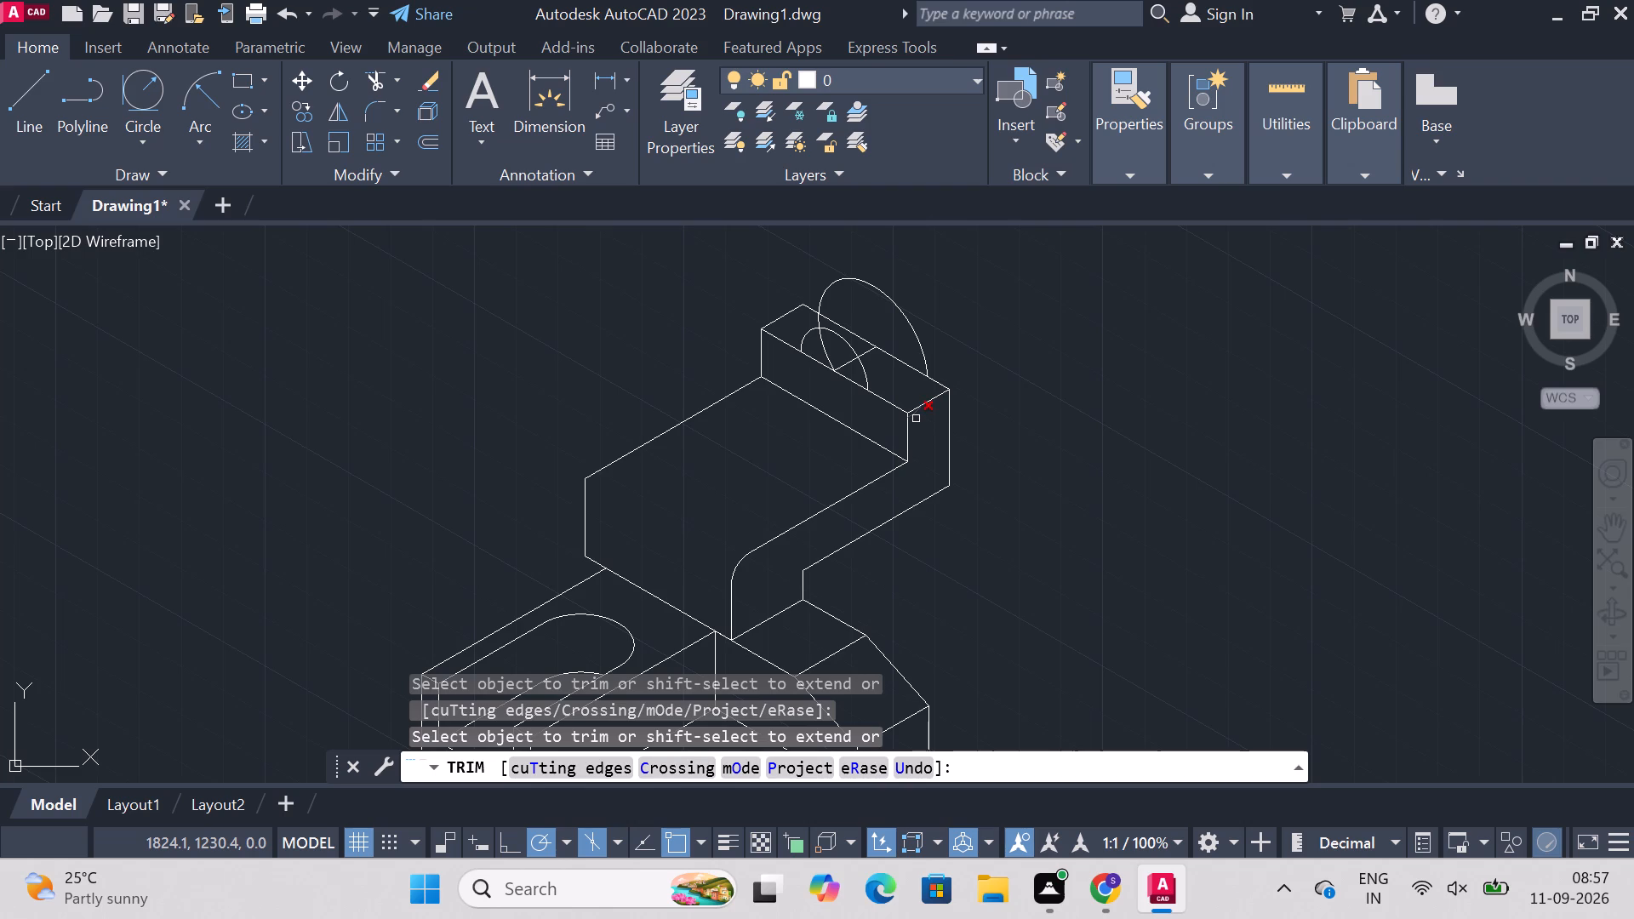
pyautogui.click(916, 419)
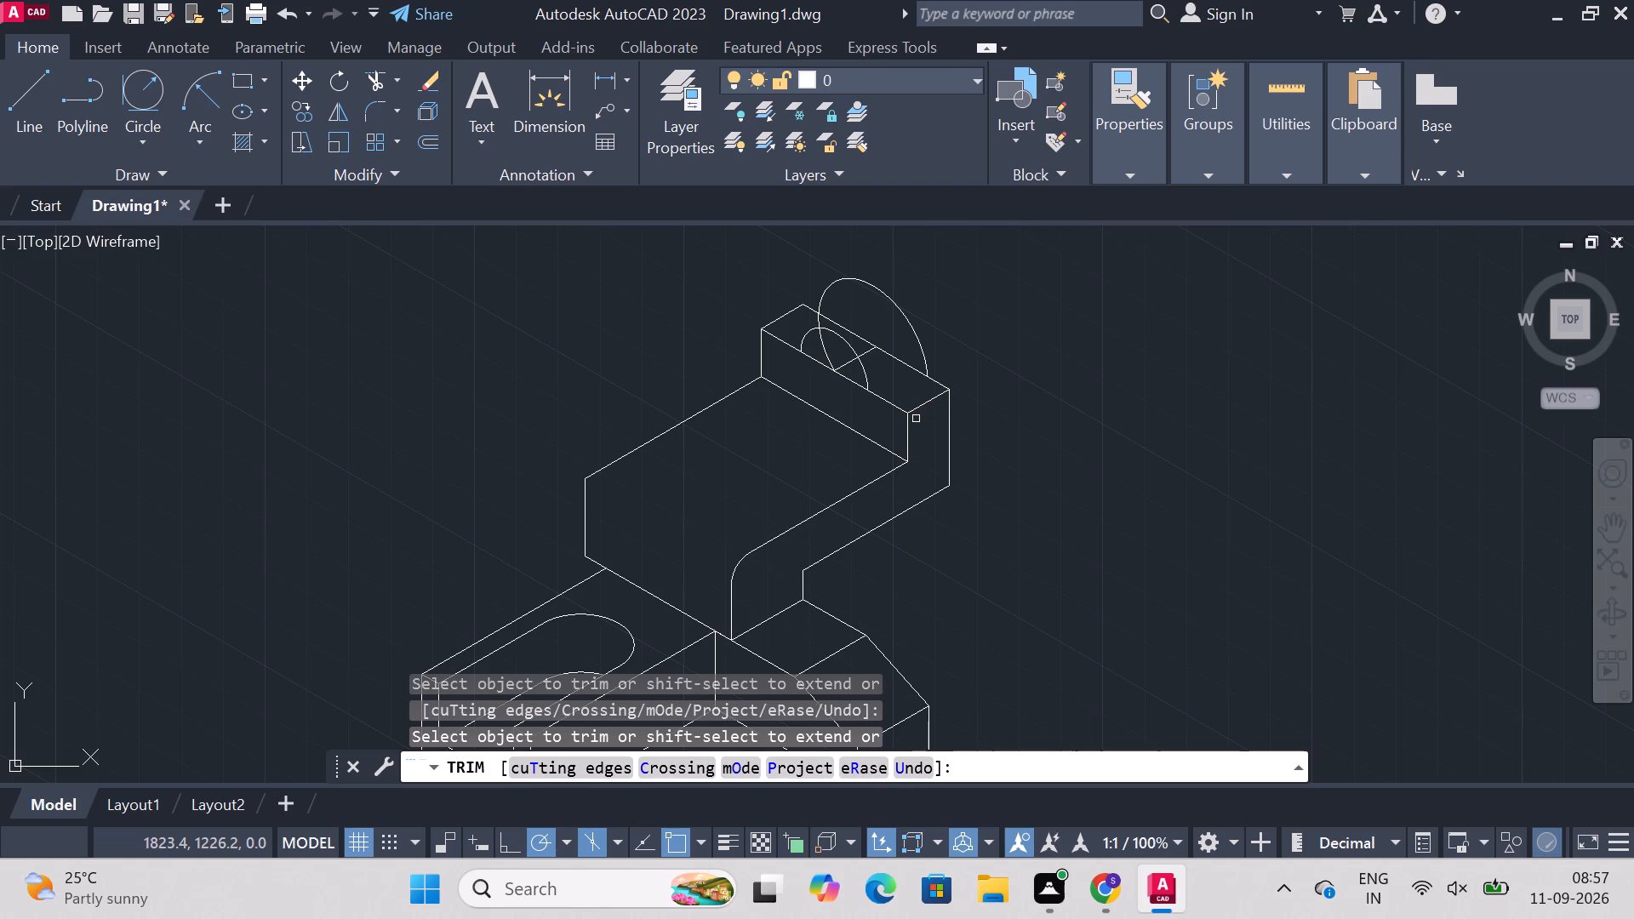
pyautogui.click(823, 346)
pyautogui.click(818, 322)
pyautogui.press('Escape')
pyautogui.press('Escape')
pyautogui.press('Escape')
pyautogui.press('Escape')
# Draw a line from the near top edge's midpoint straight down to the rear step's base edge, continuing 12.5 mm at 210°.
pyautogui.write('line')
pyautogui.press('Return')
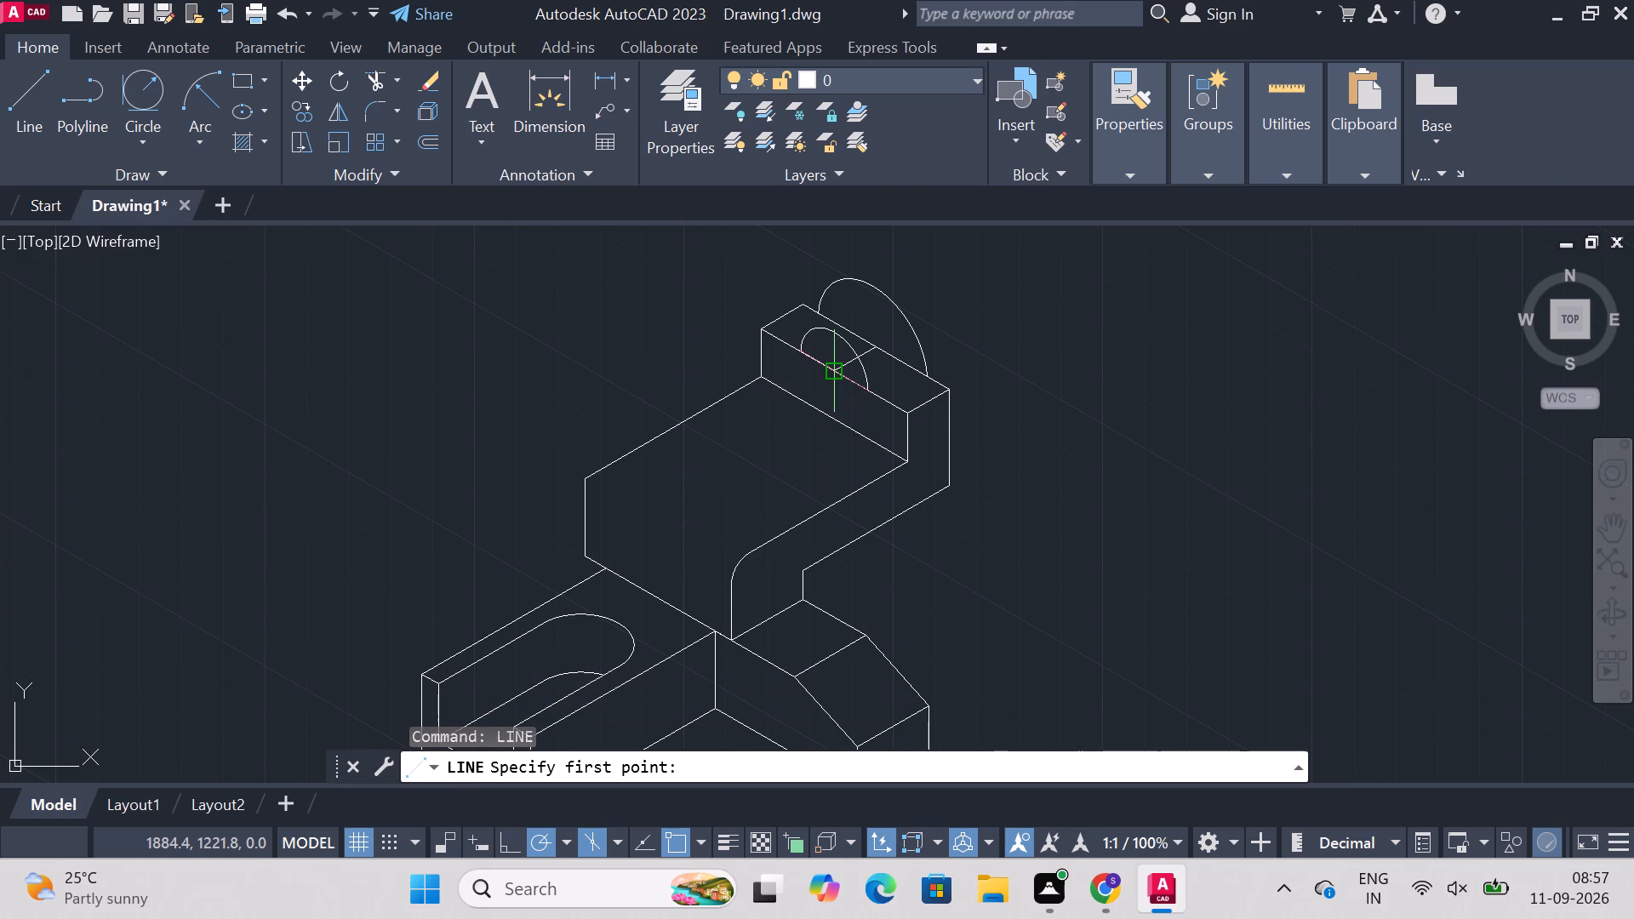
pyautogui.click(833, 374)
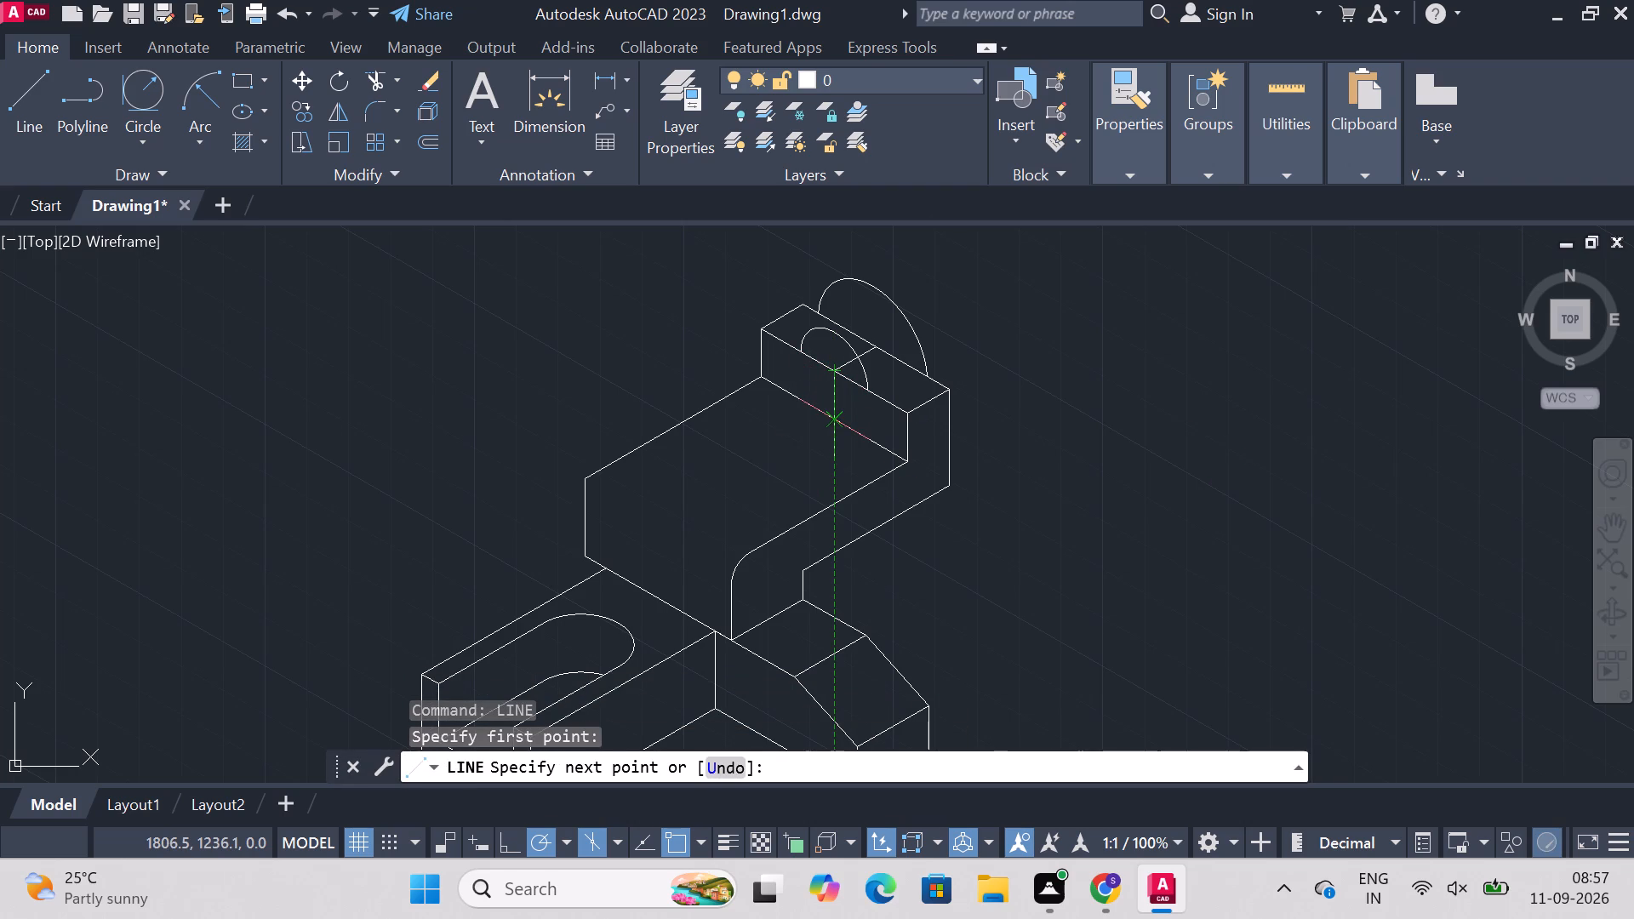
pyautogui.click(828, 423)
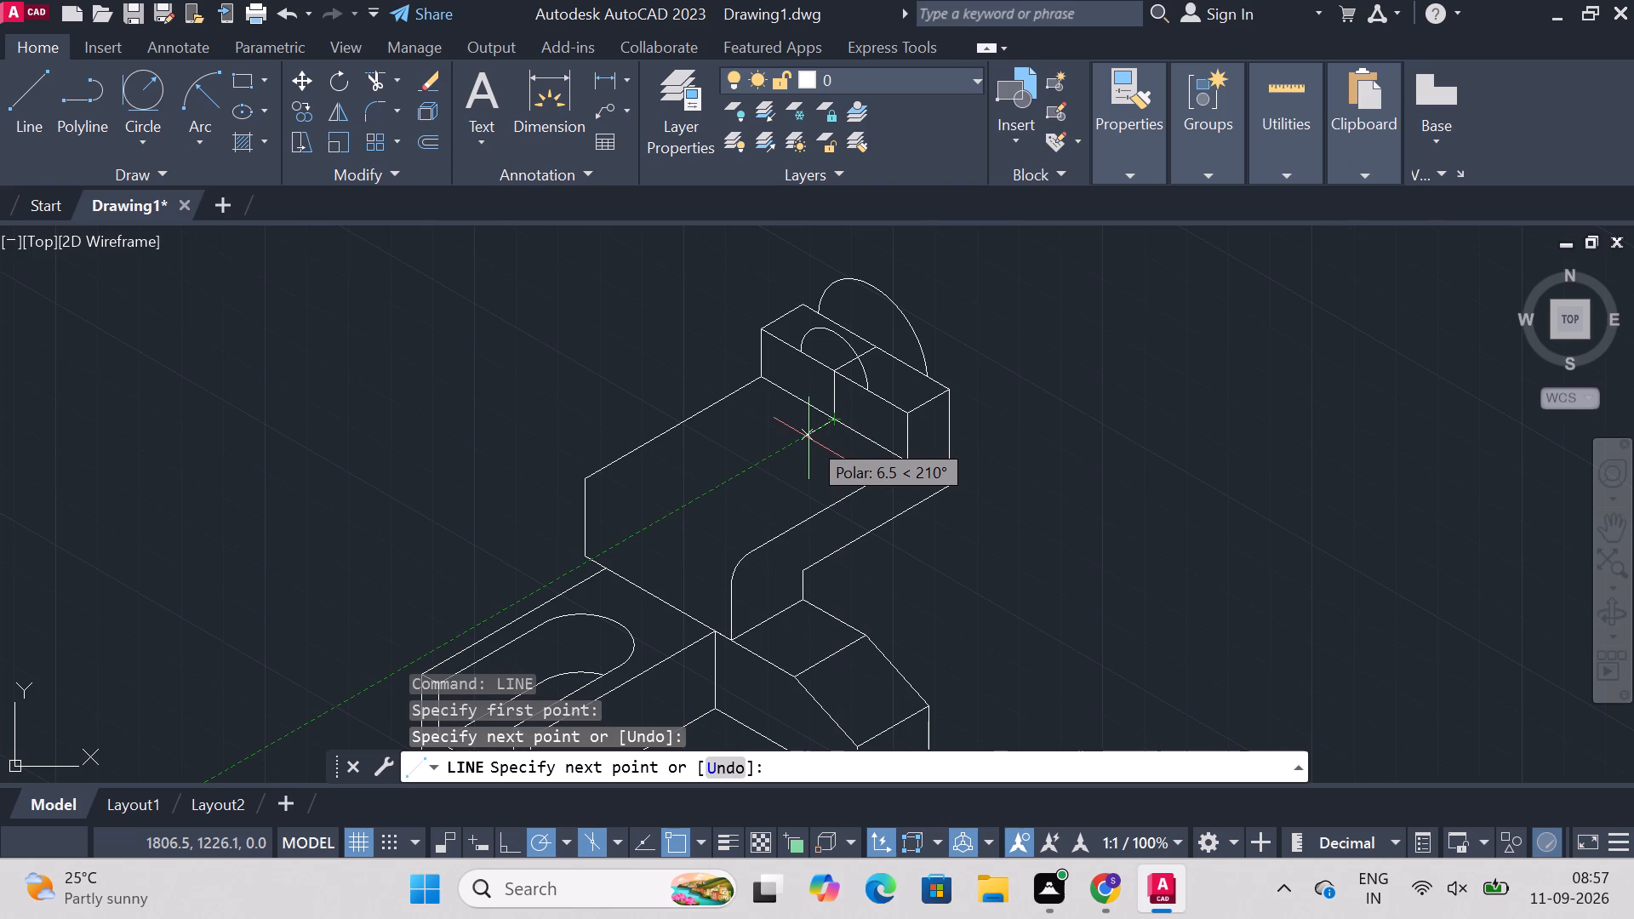
pyautogui.write('12')
pyautogui.write('.5')
pyautogui.press('Return')
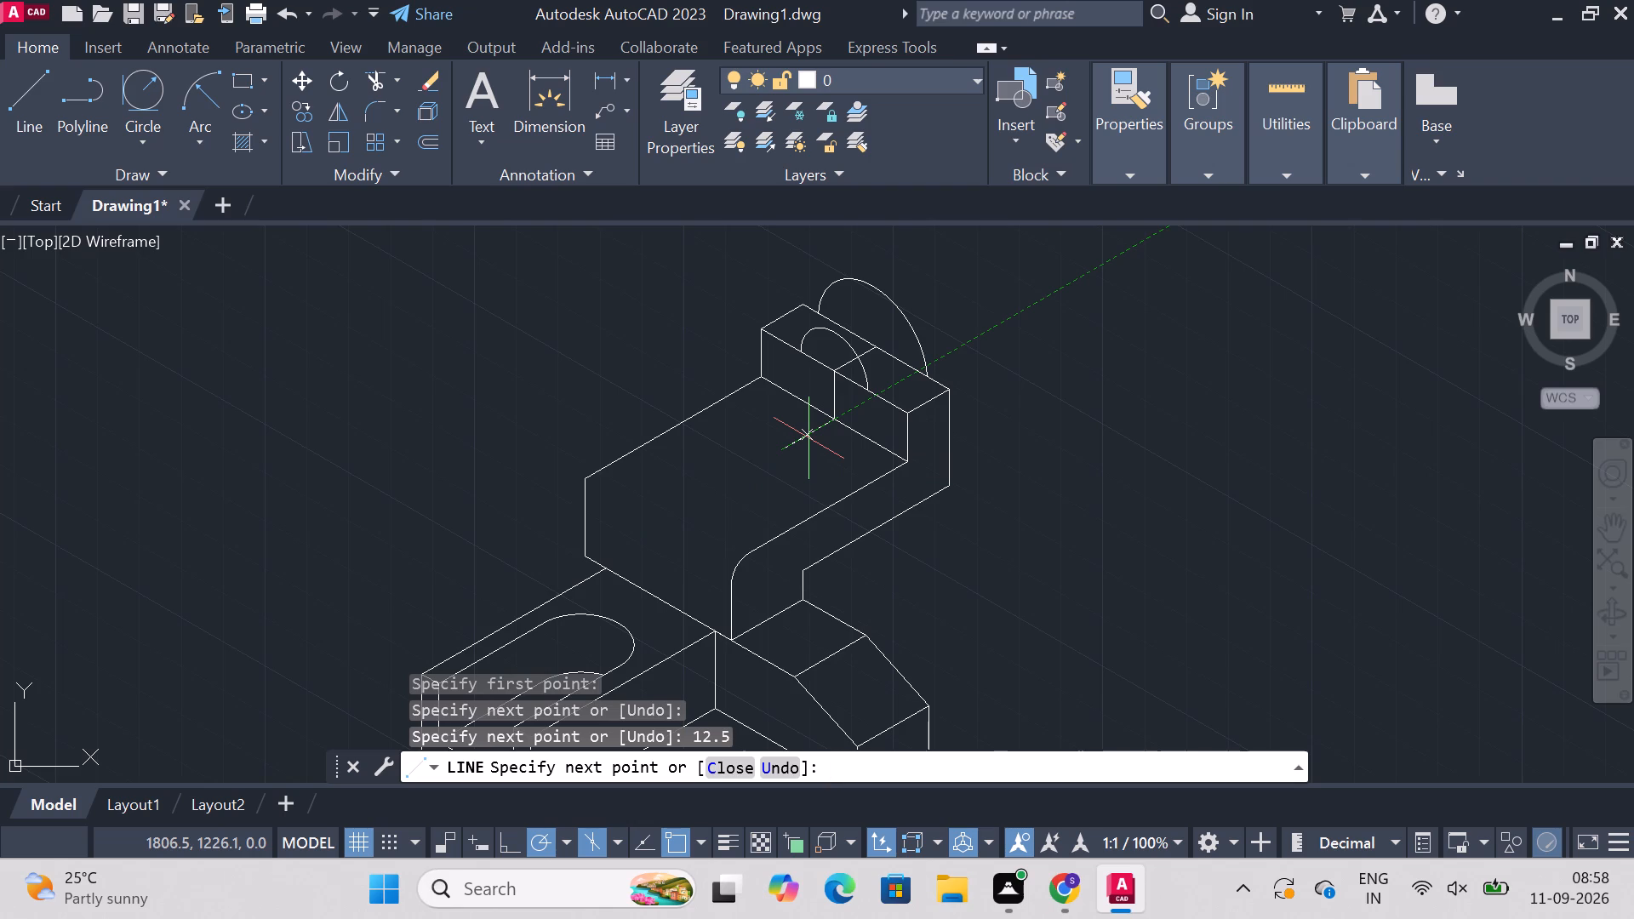
pyautogui.press('Escape')
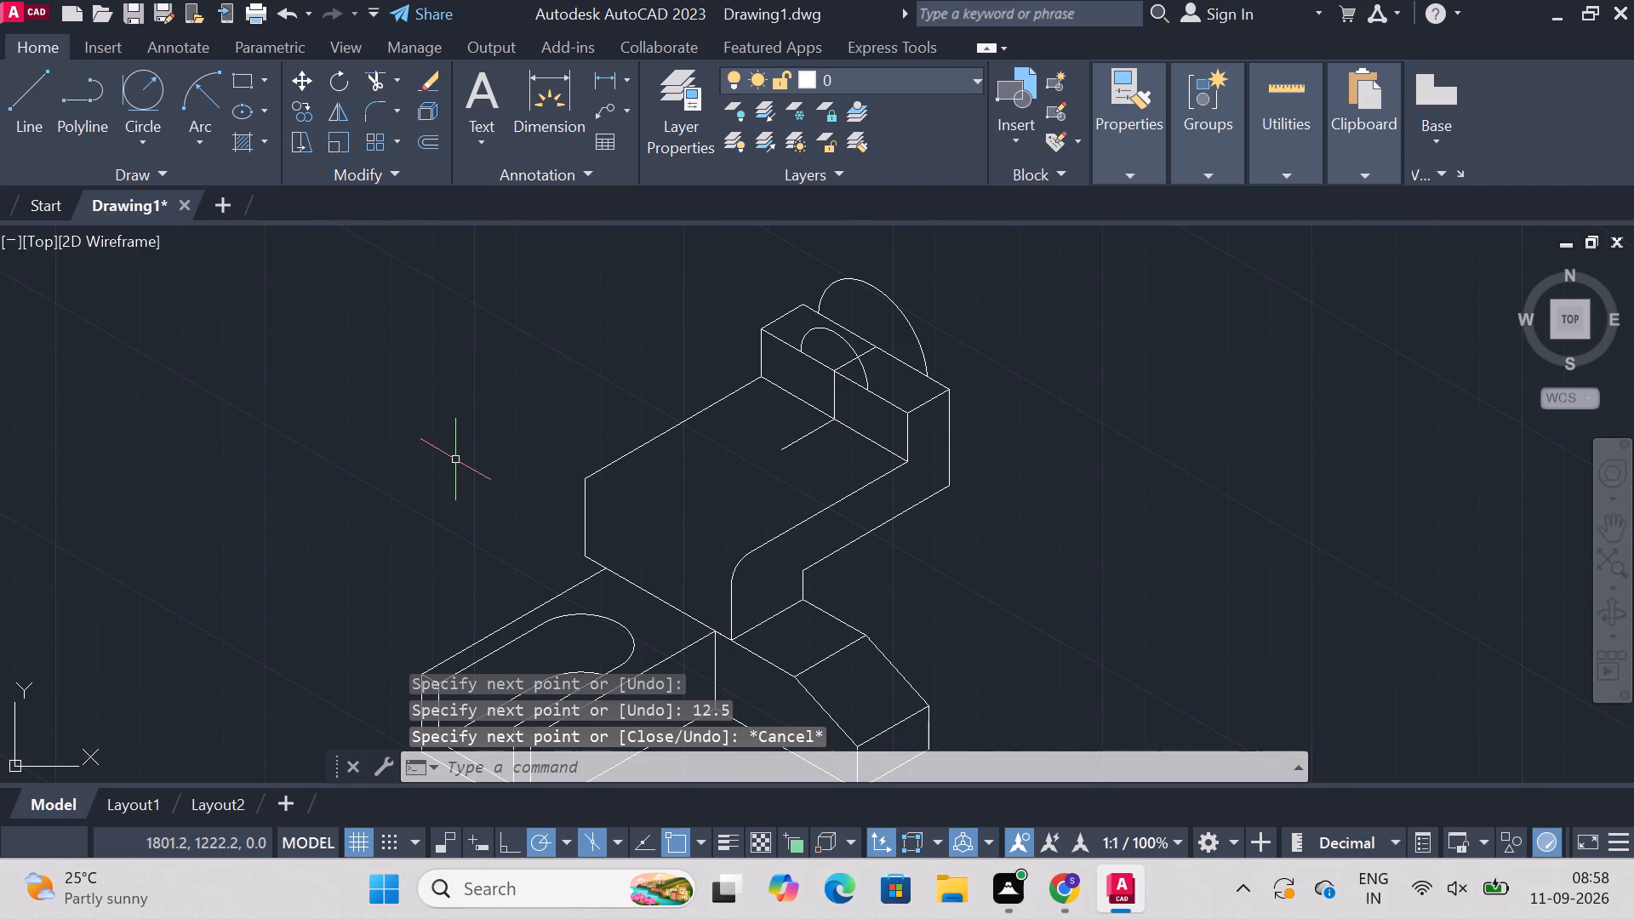
# Draw a 10 mm radius isocircle in the top isoplane, centred on the free end of the 12.5 mm line.
pyautogui.write('el')
pyautogui.press('Return')
pyautogui.write('iso')
pyautogui.press('Return')
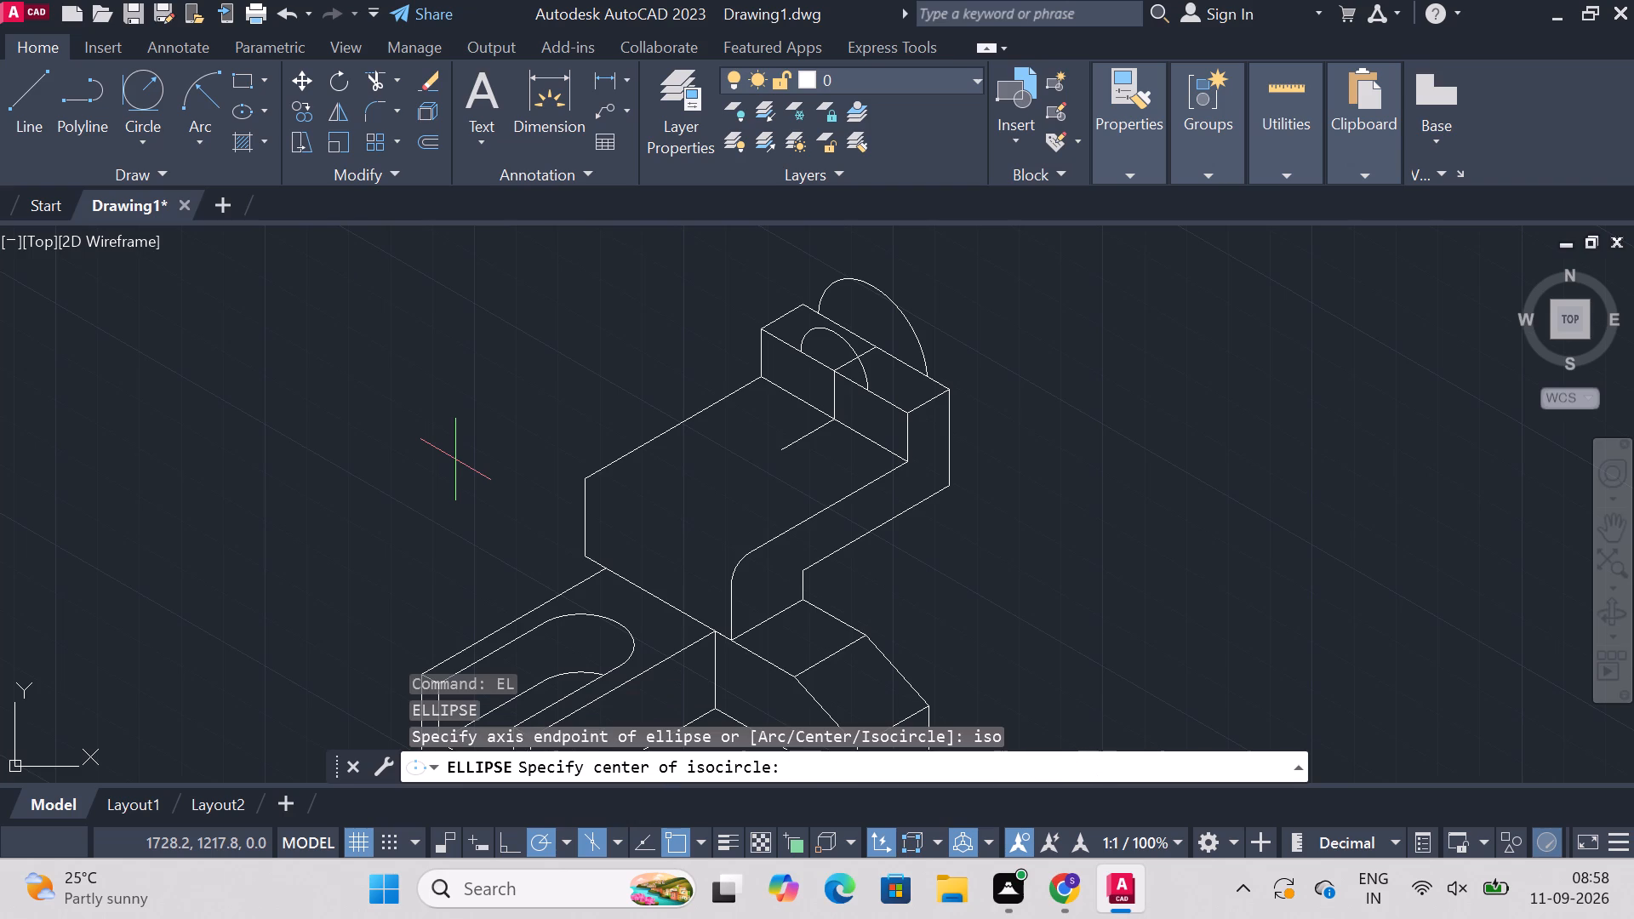
pyautogui.click(780, 448)
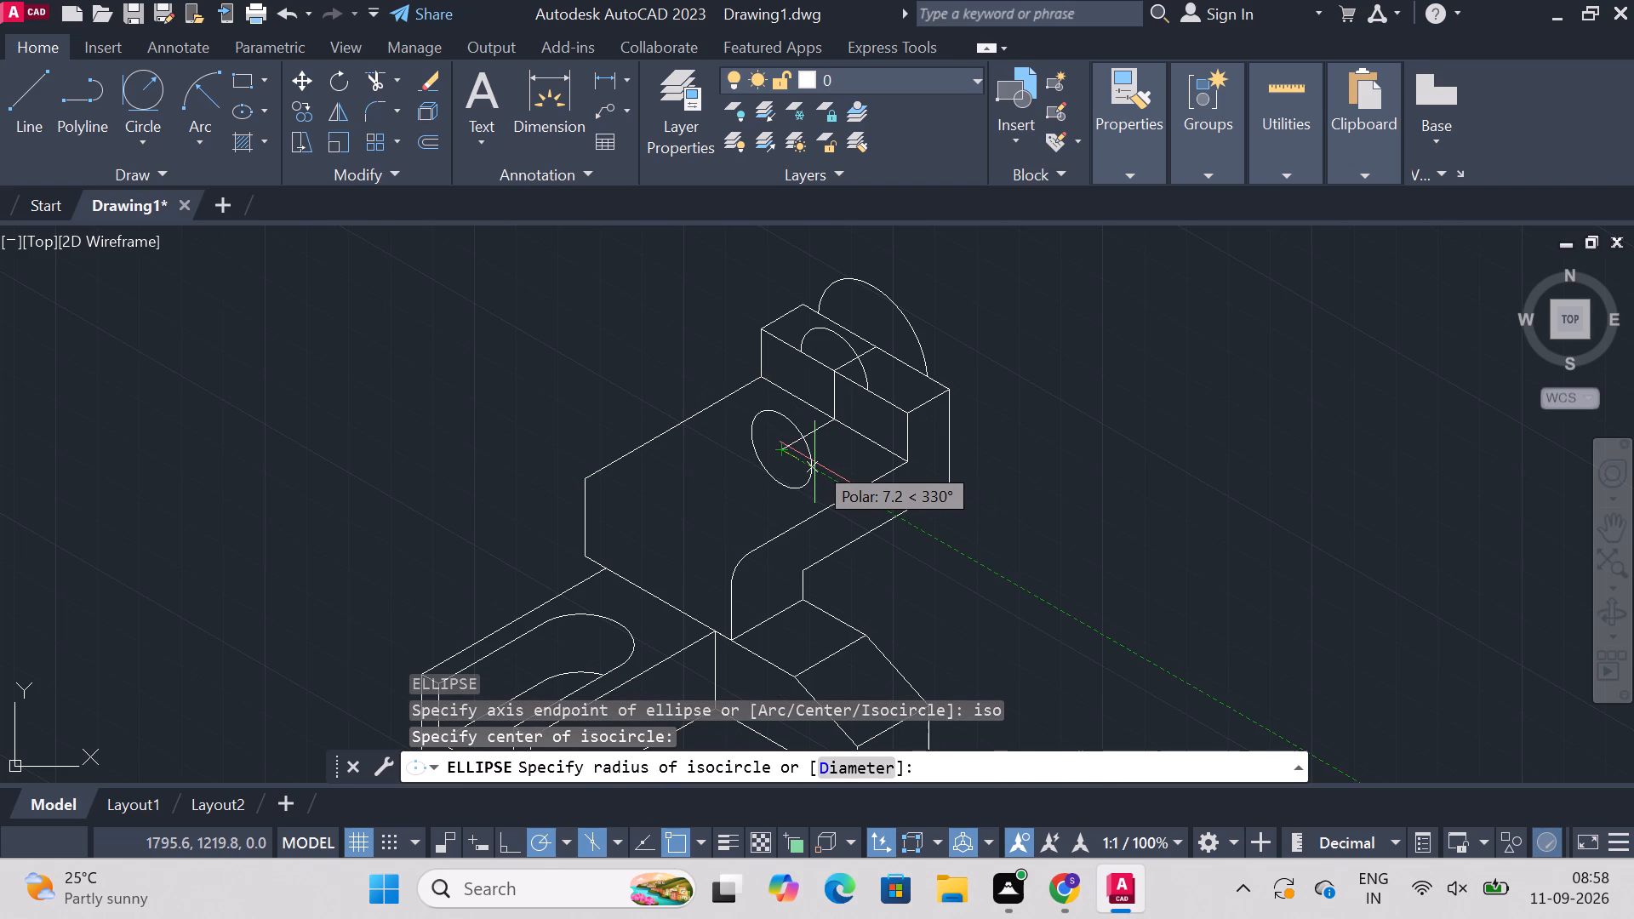
pyautogui.press('F5')
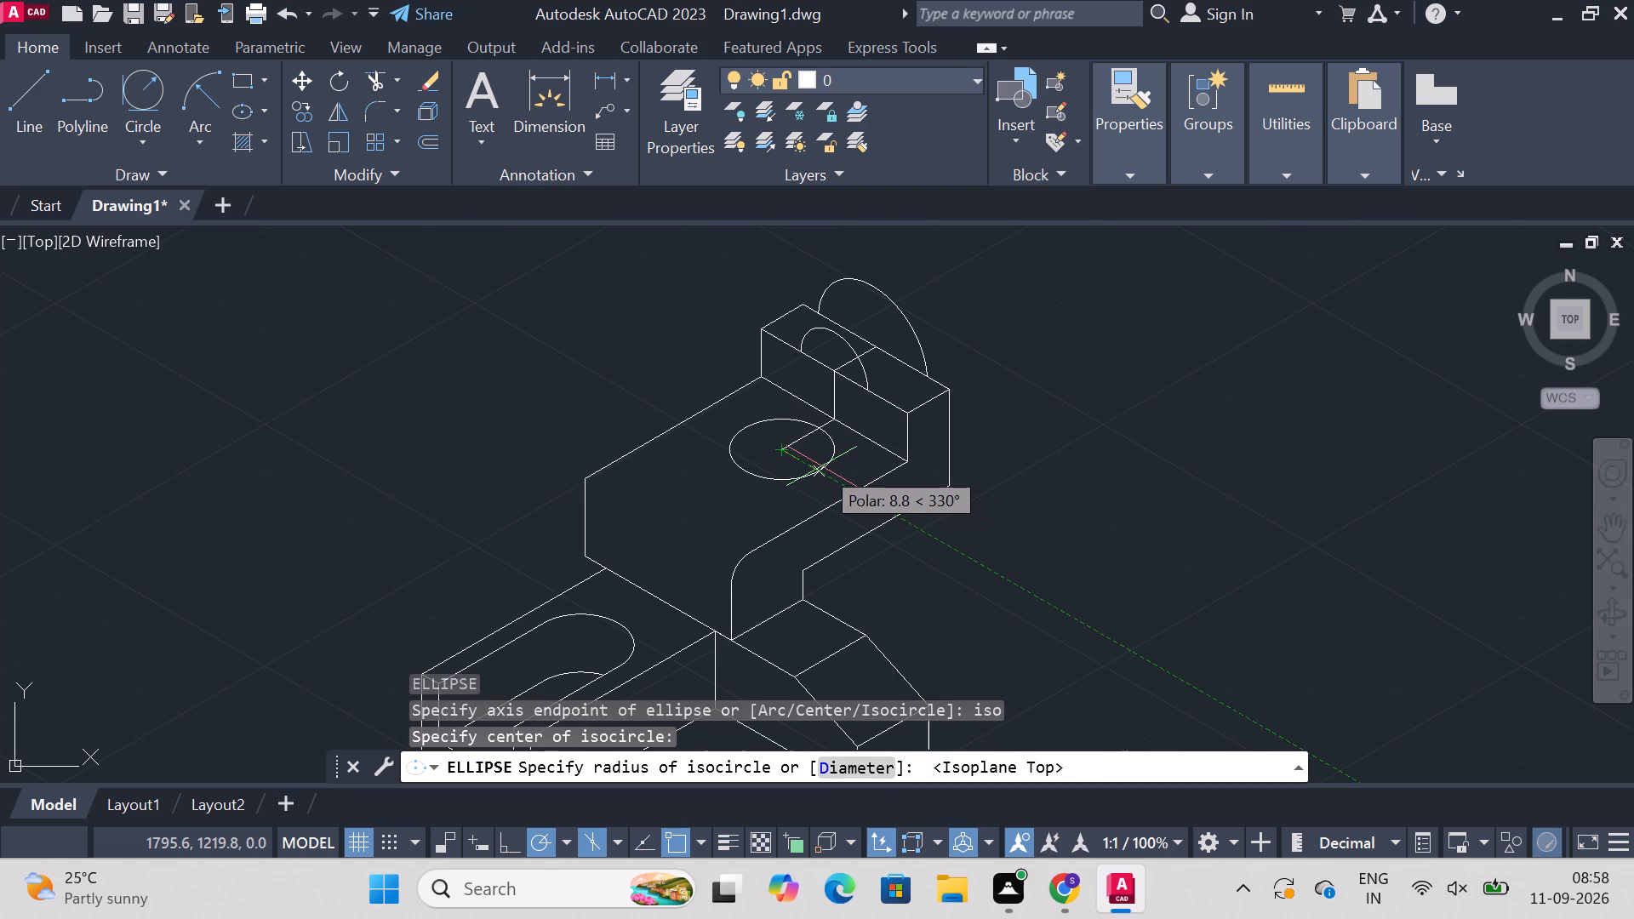
pyautogui.write('10')
pyautogui.press('Return')
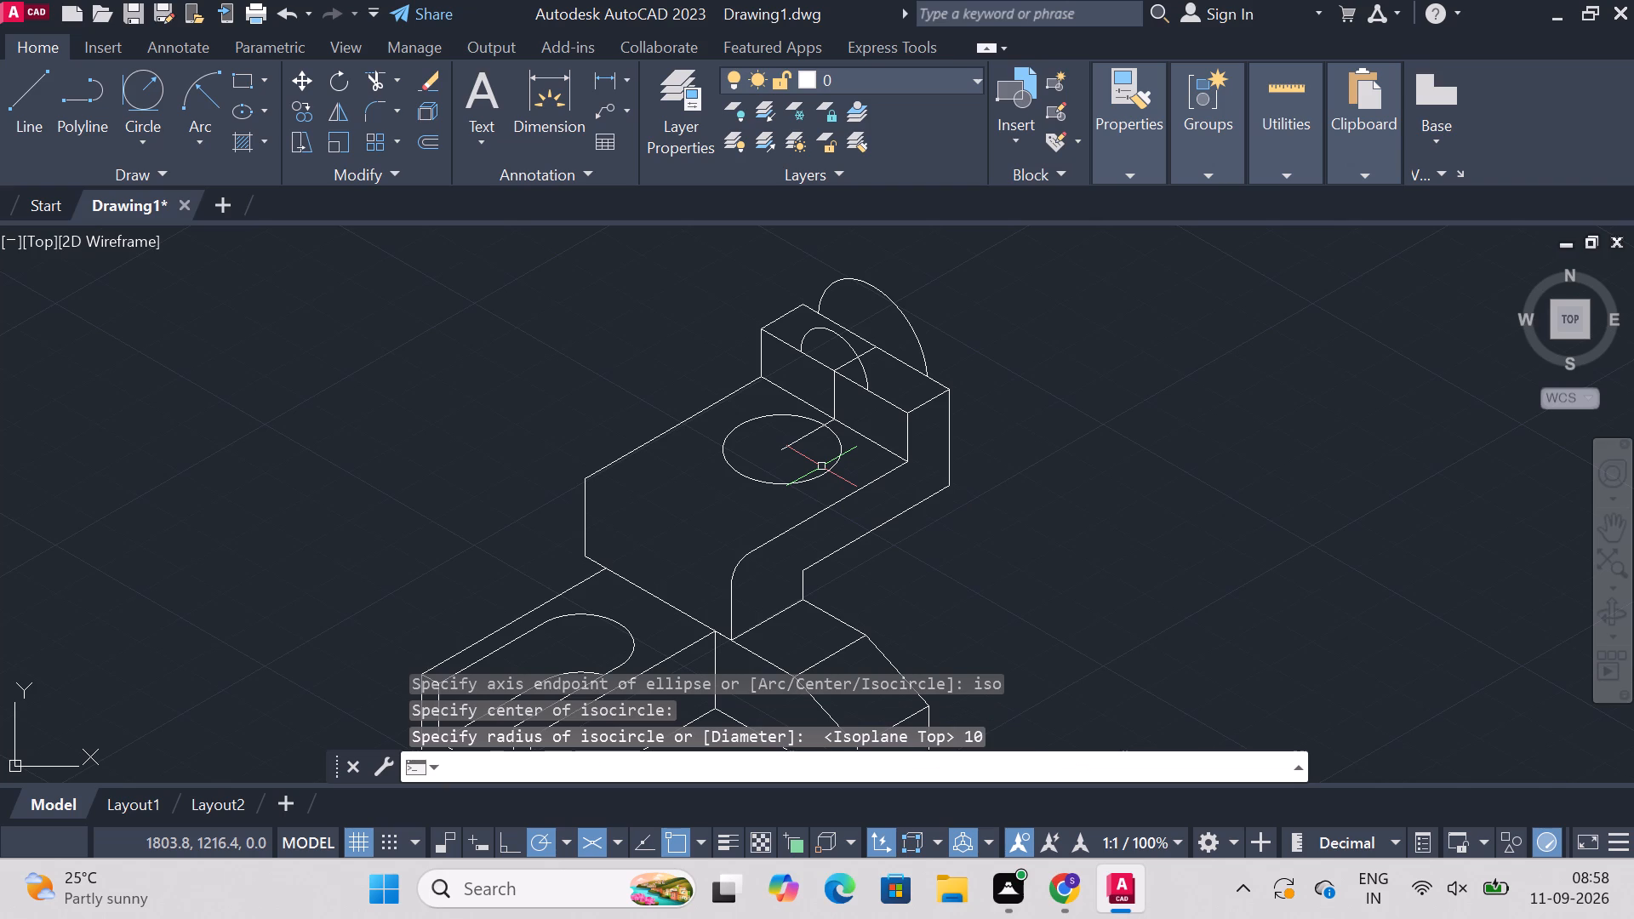
# Delete the 12.5 mm construction line running to the isocircle's centre.
pyautogui.click(800, 442)
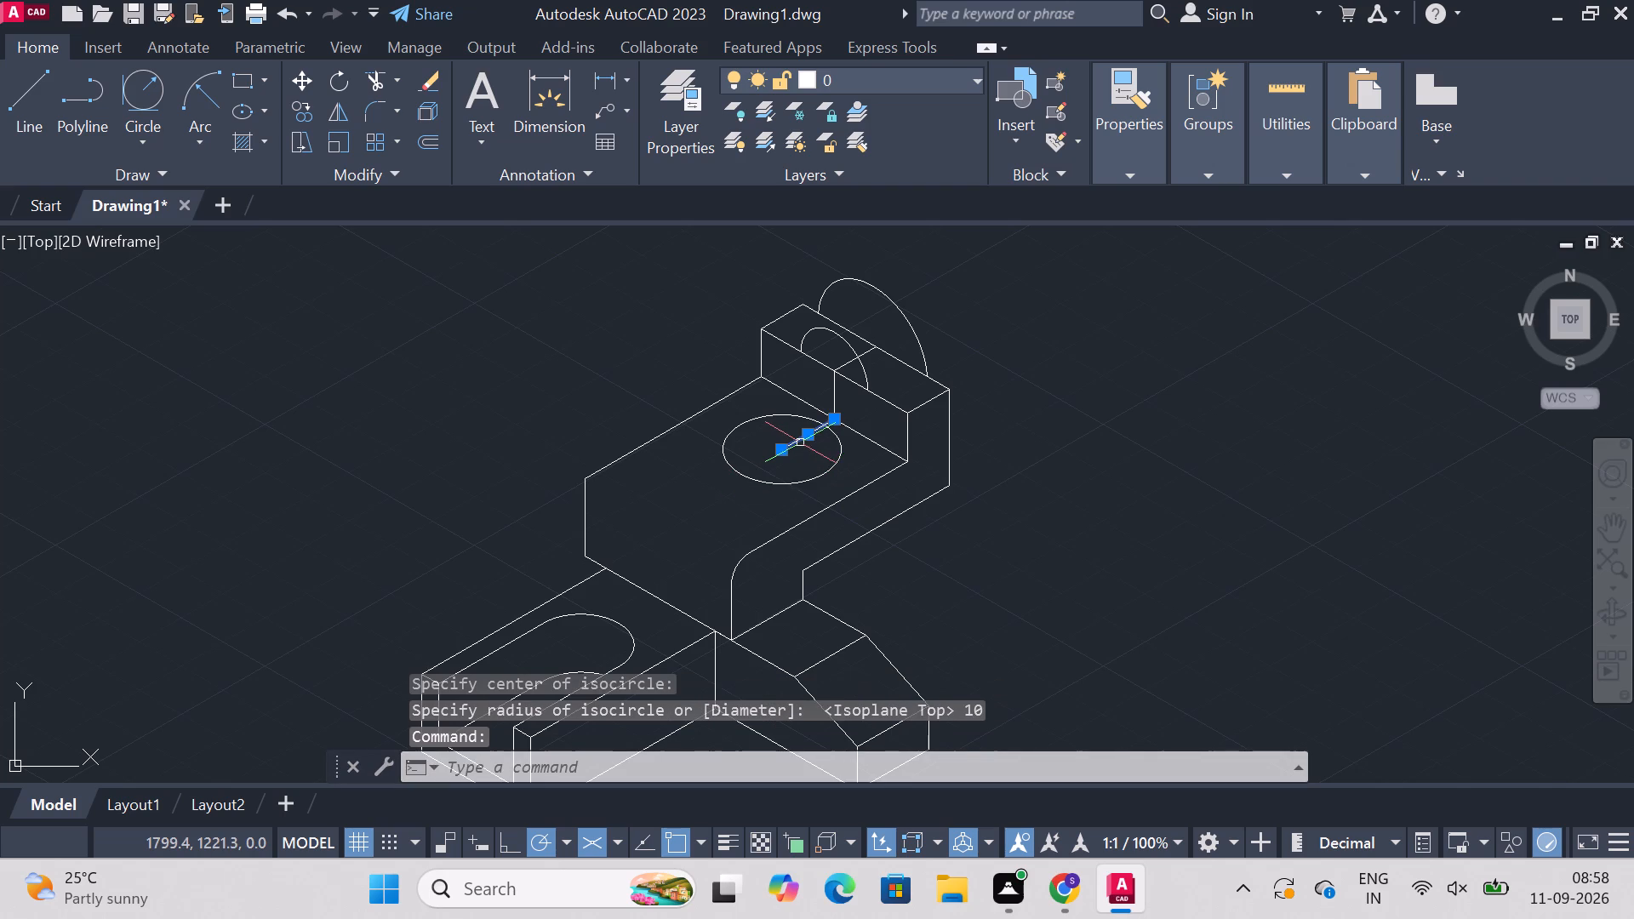
pyautogui.press('Delete')
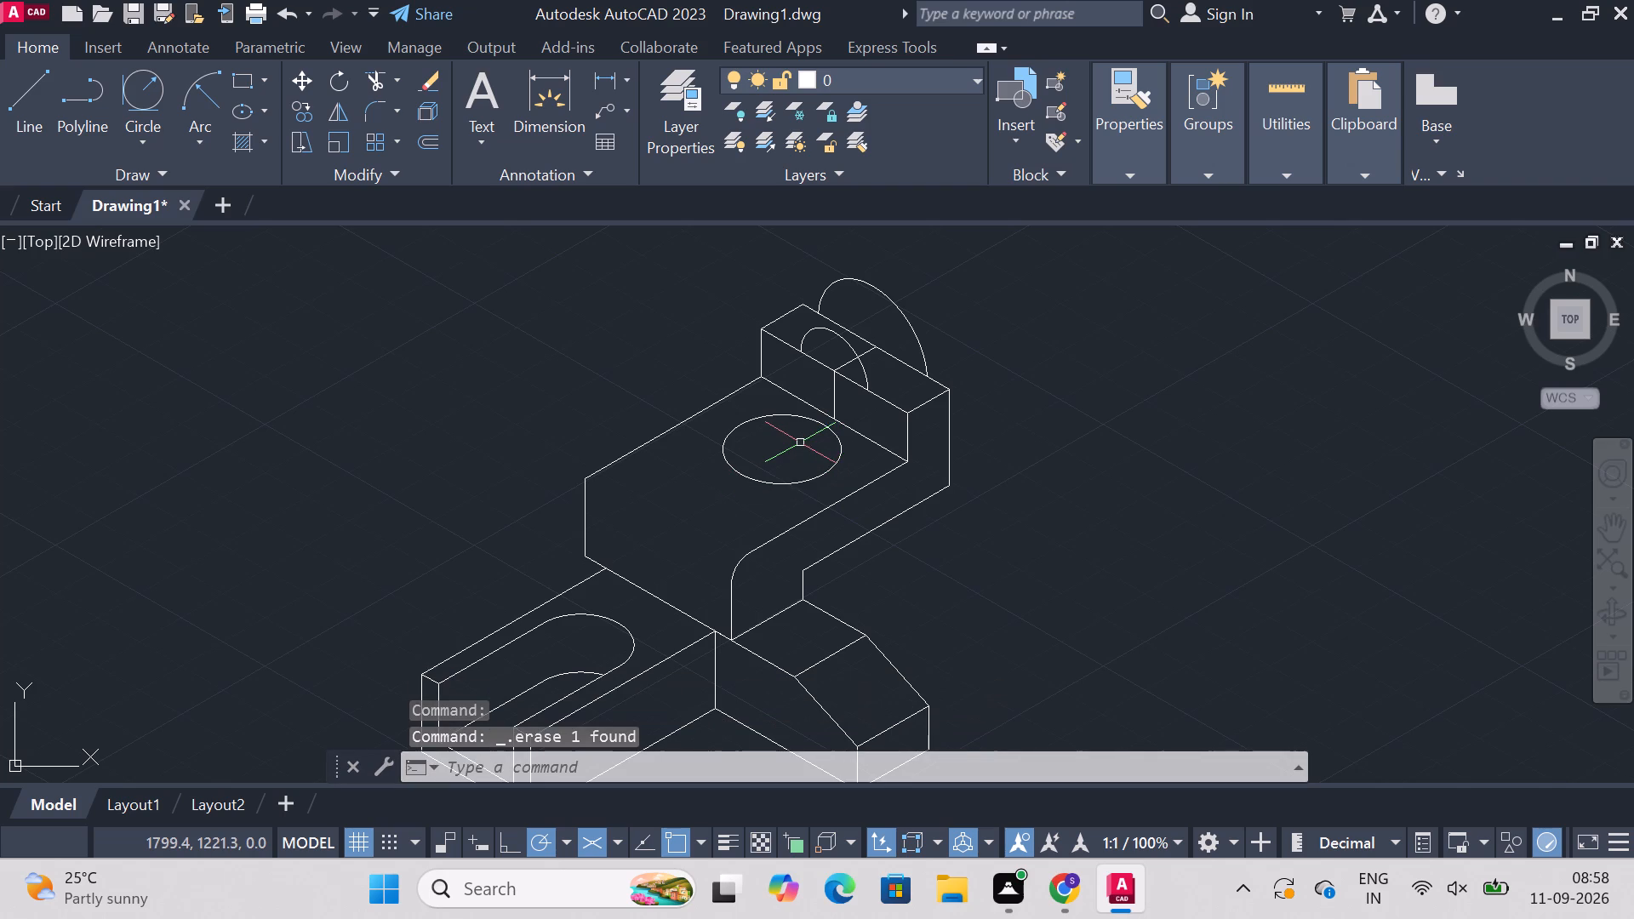
# Draw a line about 43 mm long at 210° from the midpoint of the rear step's base edge, through the isocircle.
pyautogui.write('line')
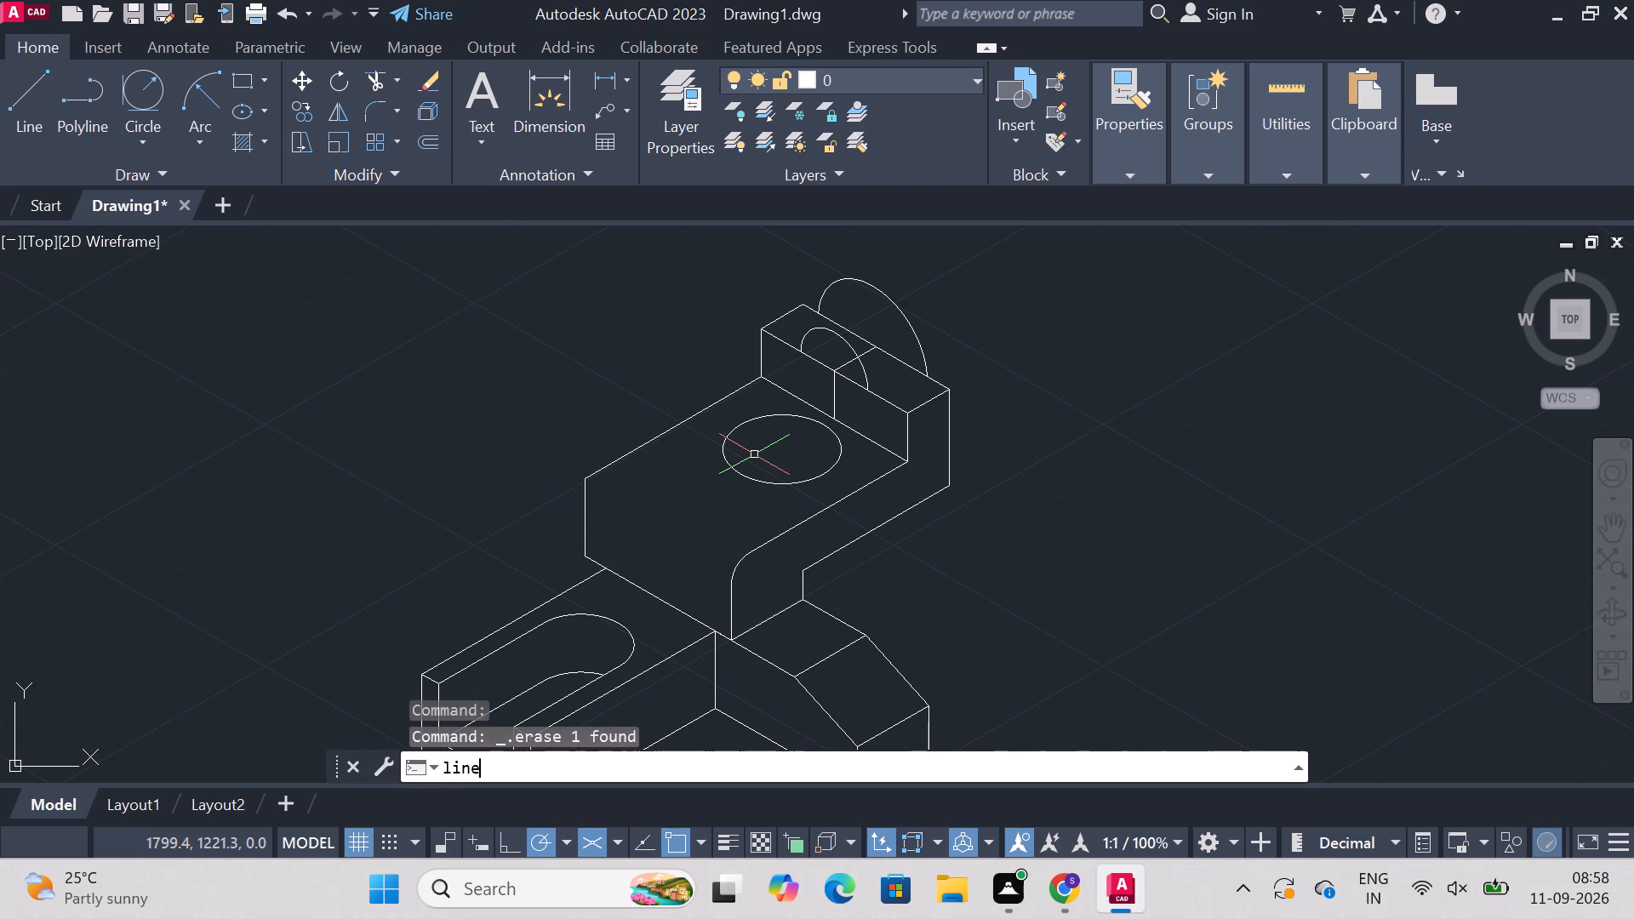
pyautogui.press('Return')
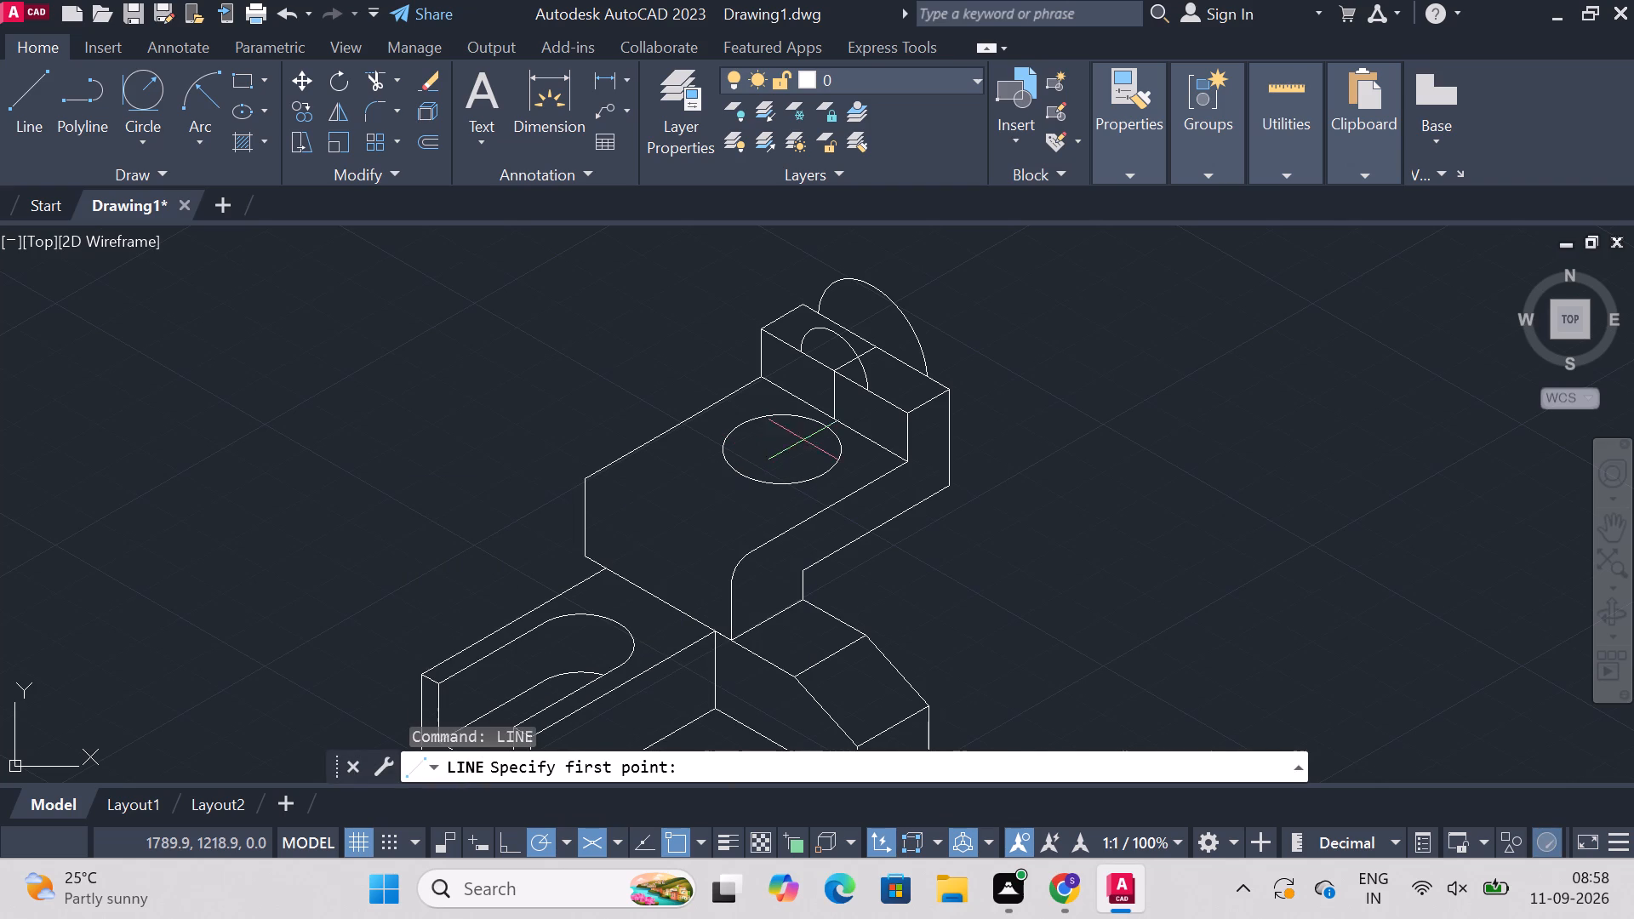
pyautogui.click(834, 420)
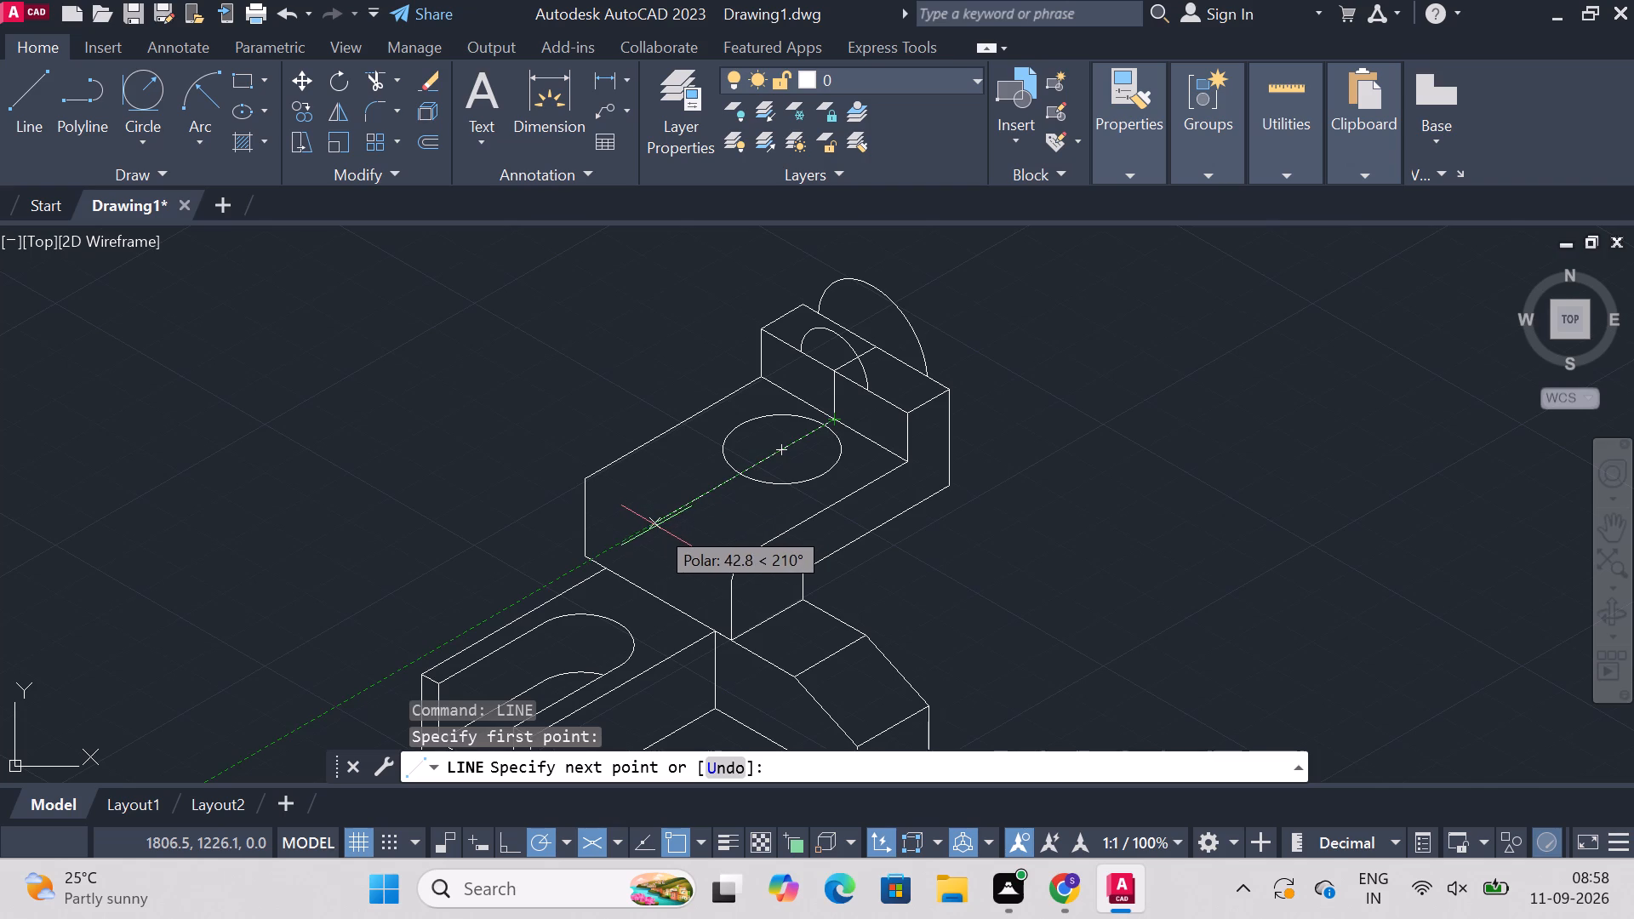
pyautogui.click(655, 526)
pyautogui.press('Escape')
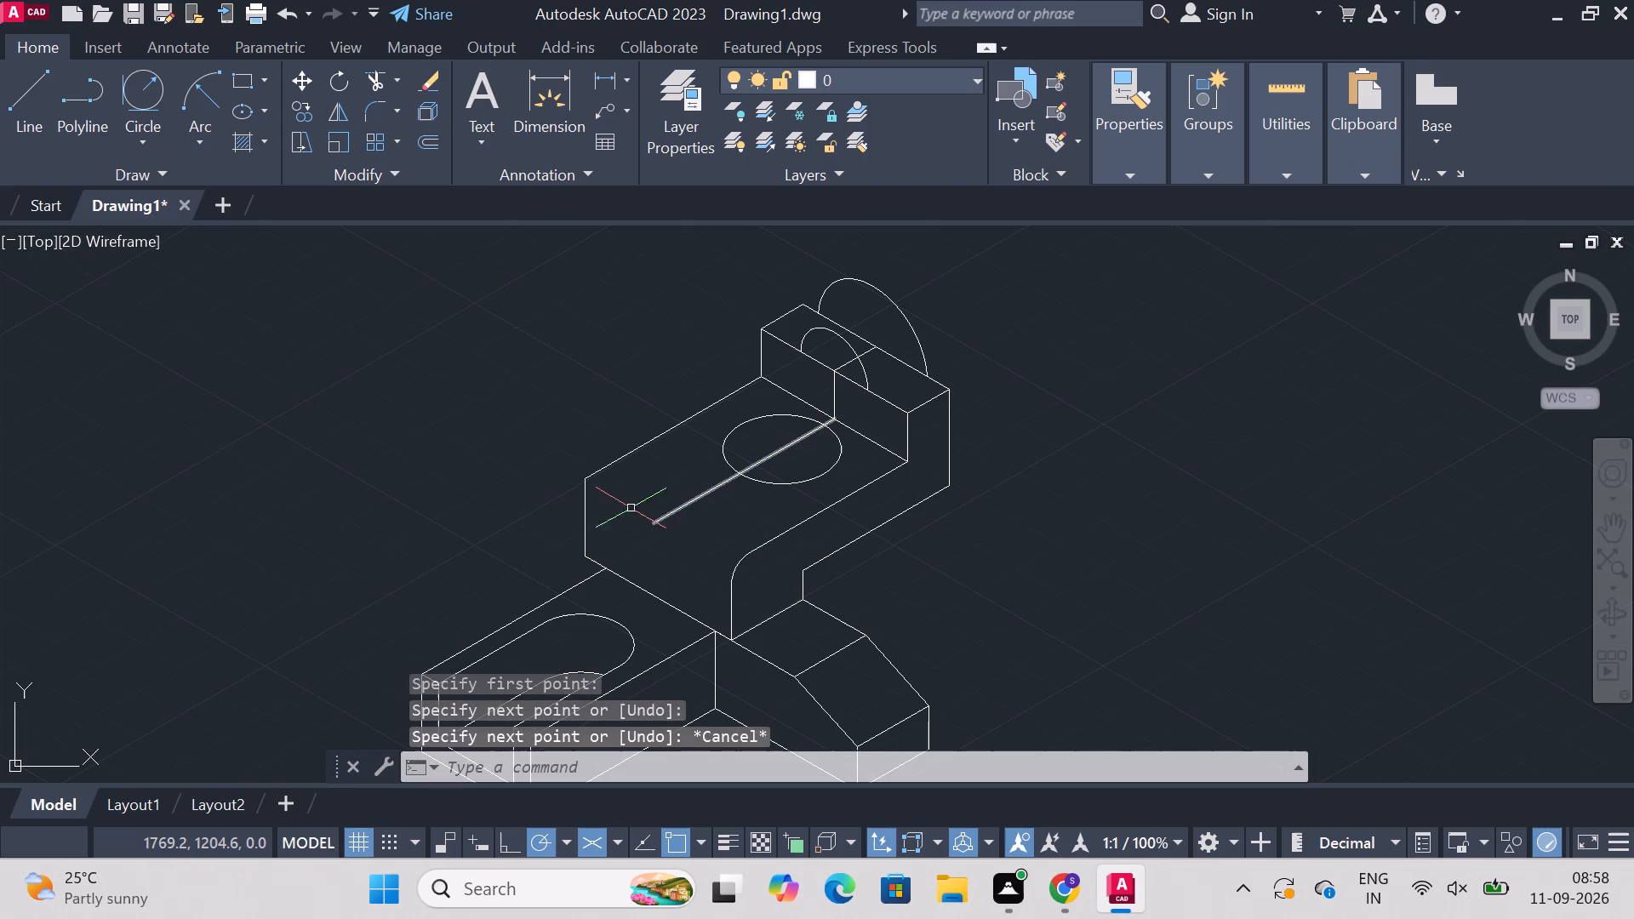
# Draw the top front edge from the raised block's far upper corner at 330° to the near side's filleted corner.
pyautogui.write('line')
pyautogui.press('Return')
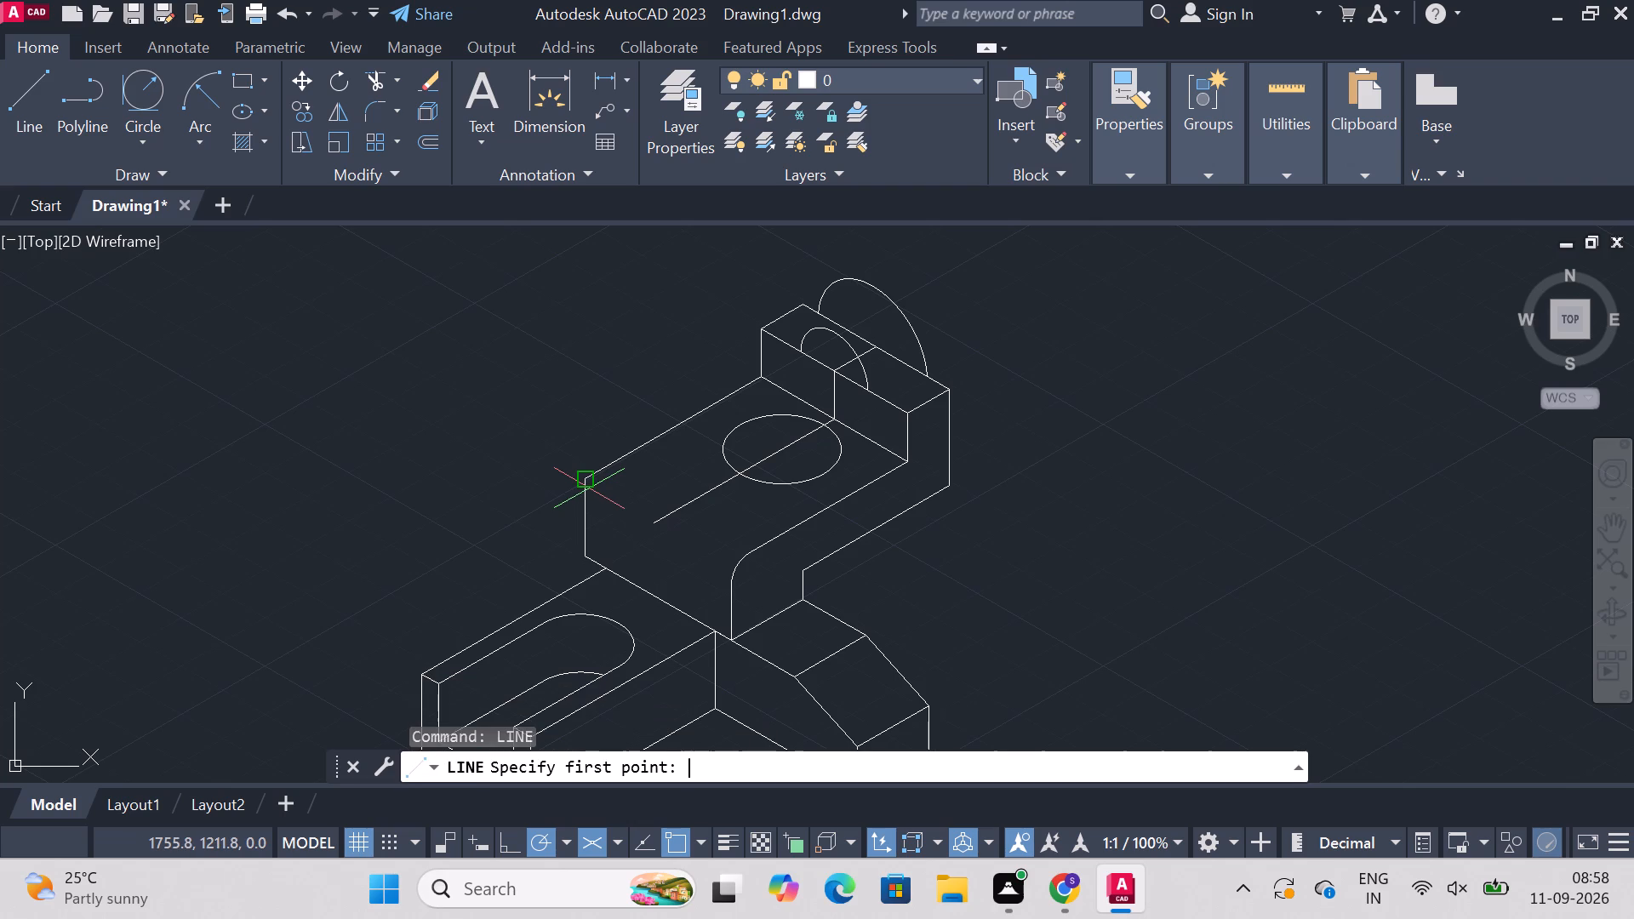
pyautogui.click(588, 481)
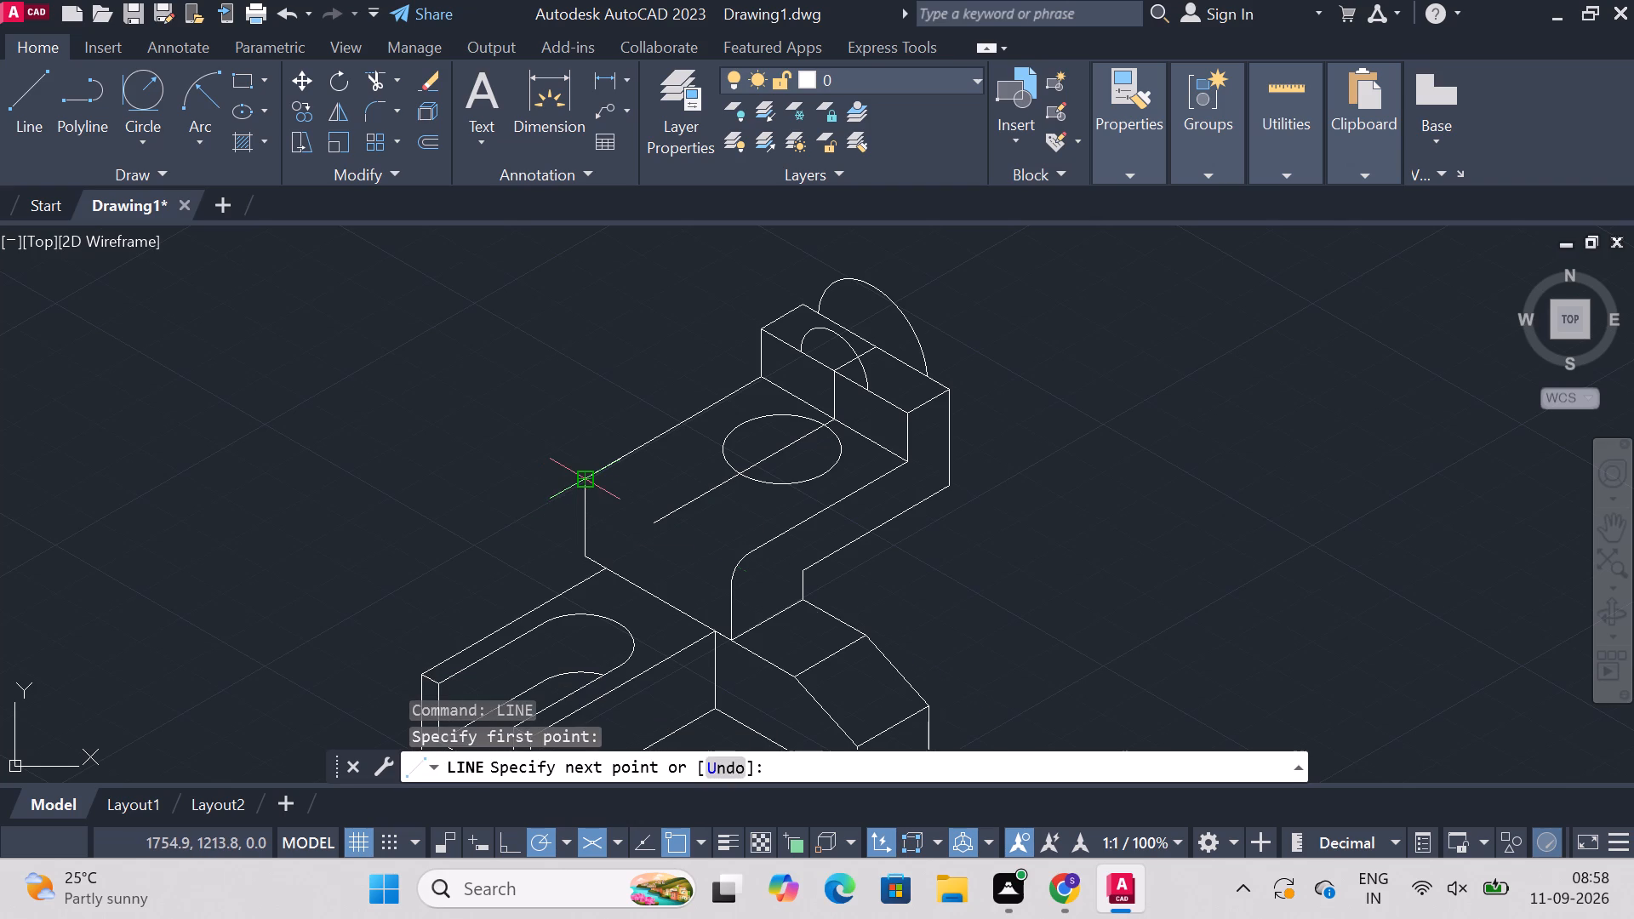
pyautogui.click(730, 571)
pyautogui.press('Escape')
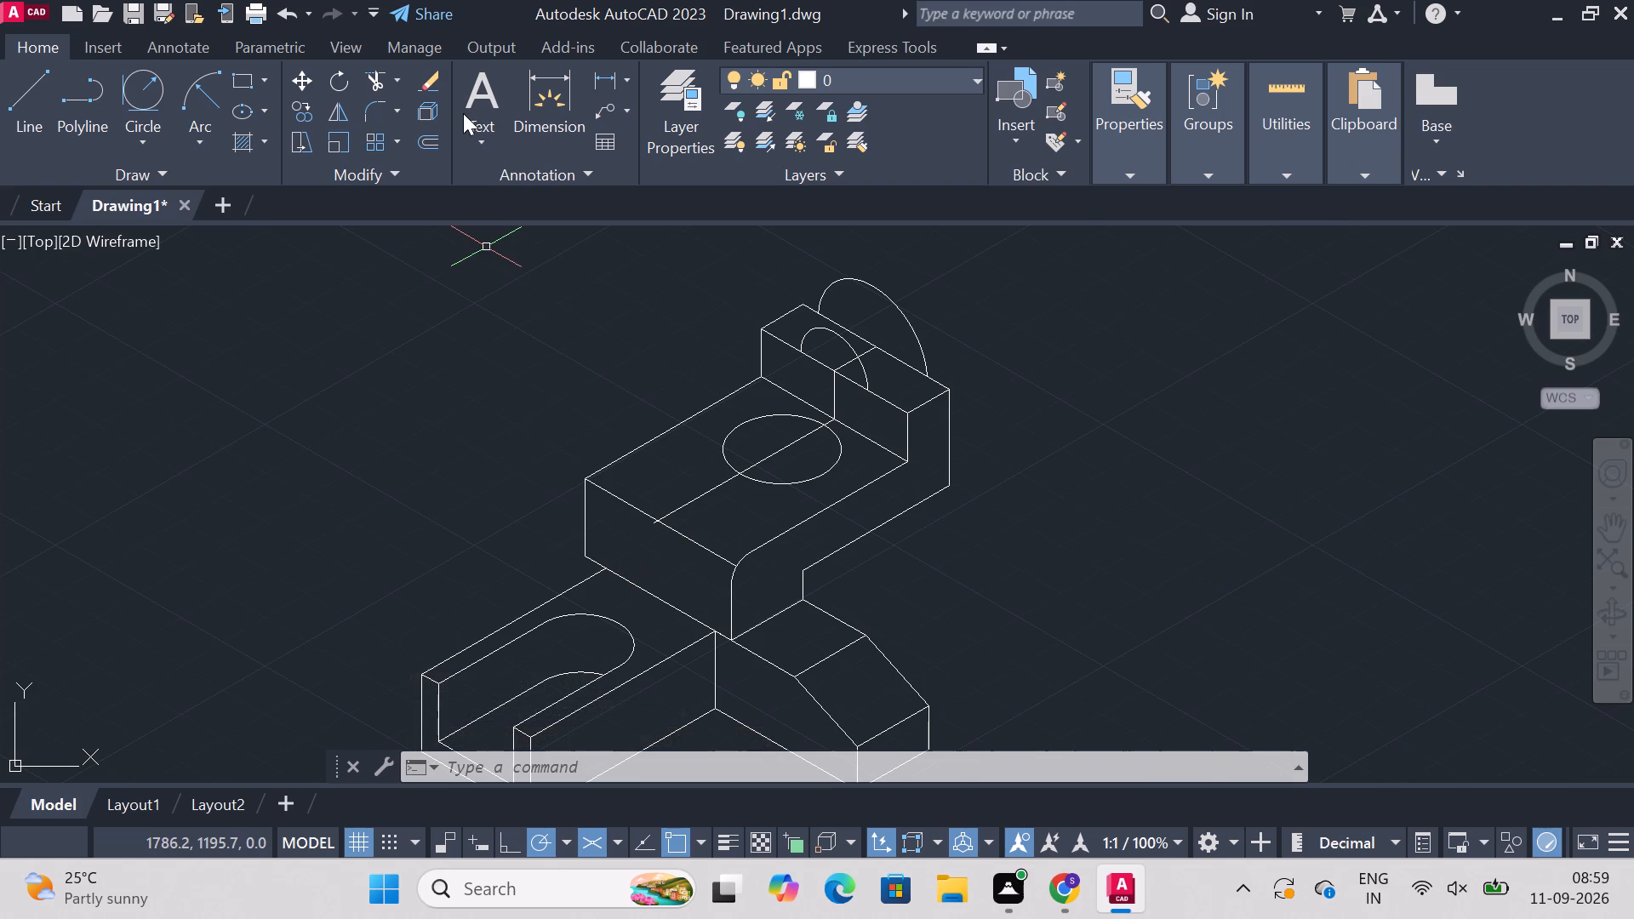
# Draw a vertical line from the centre line's crossing with the top front edge down to the block's bottom front edge.
pyautogui.click(38, 84)
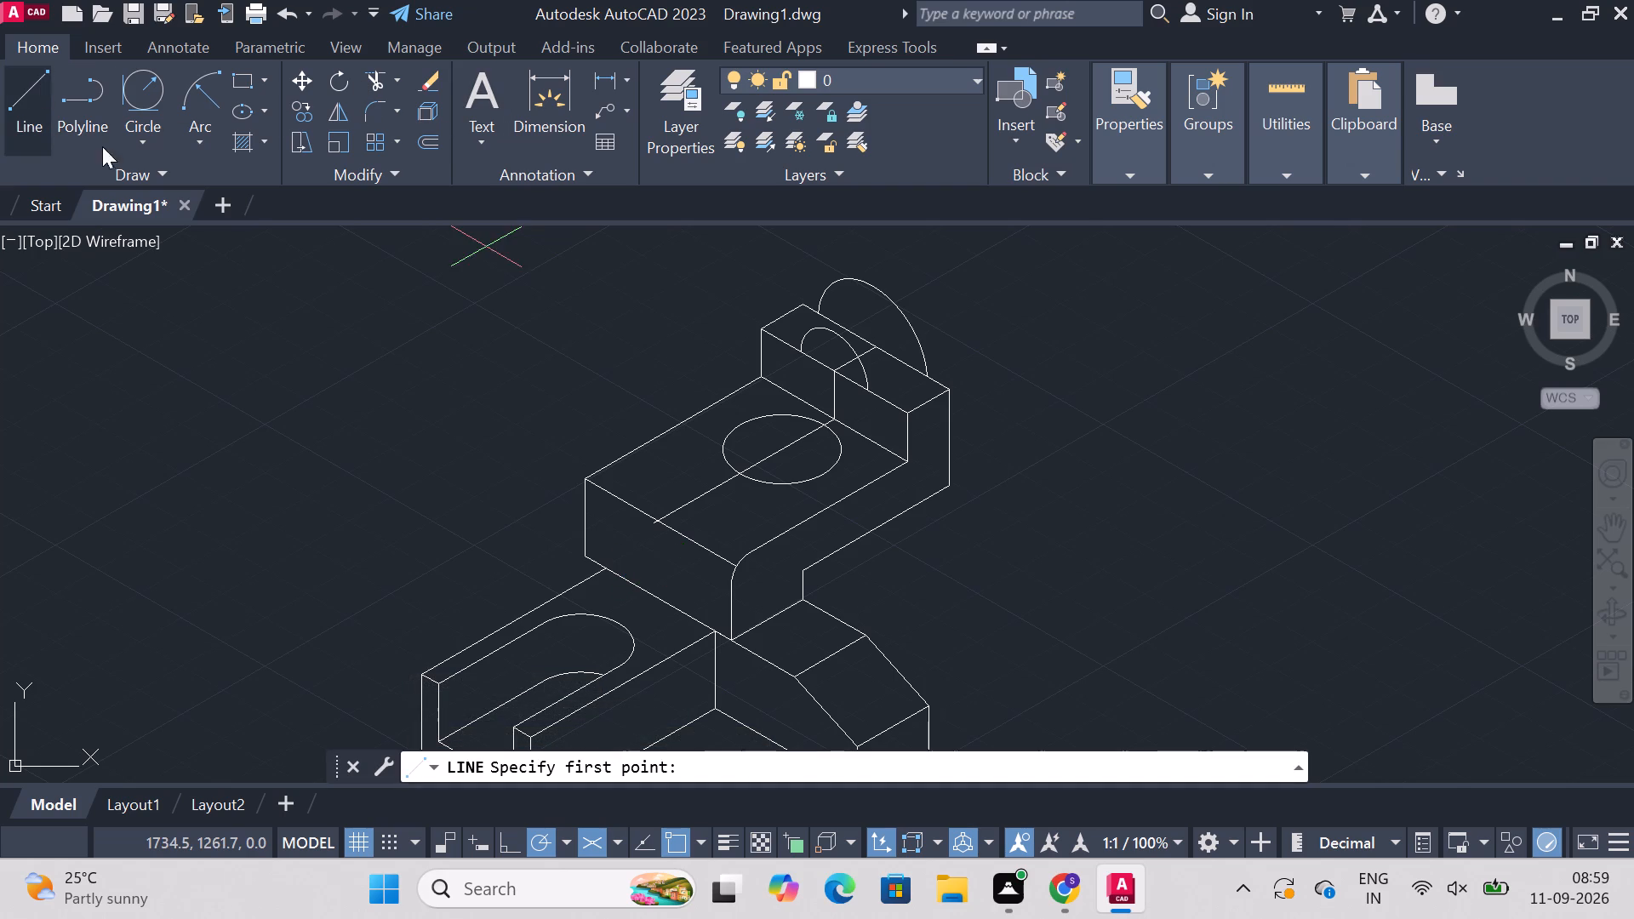
pyautogui.click(656, 525)
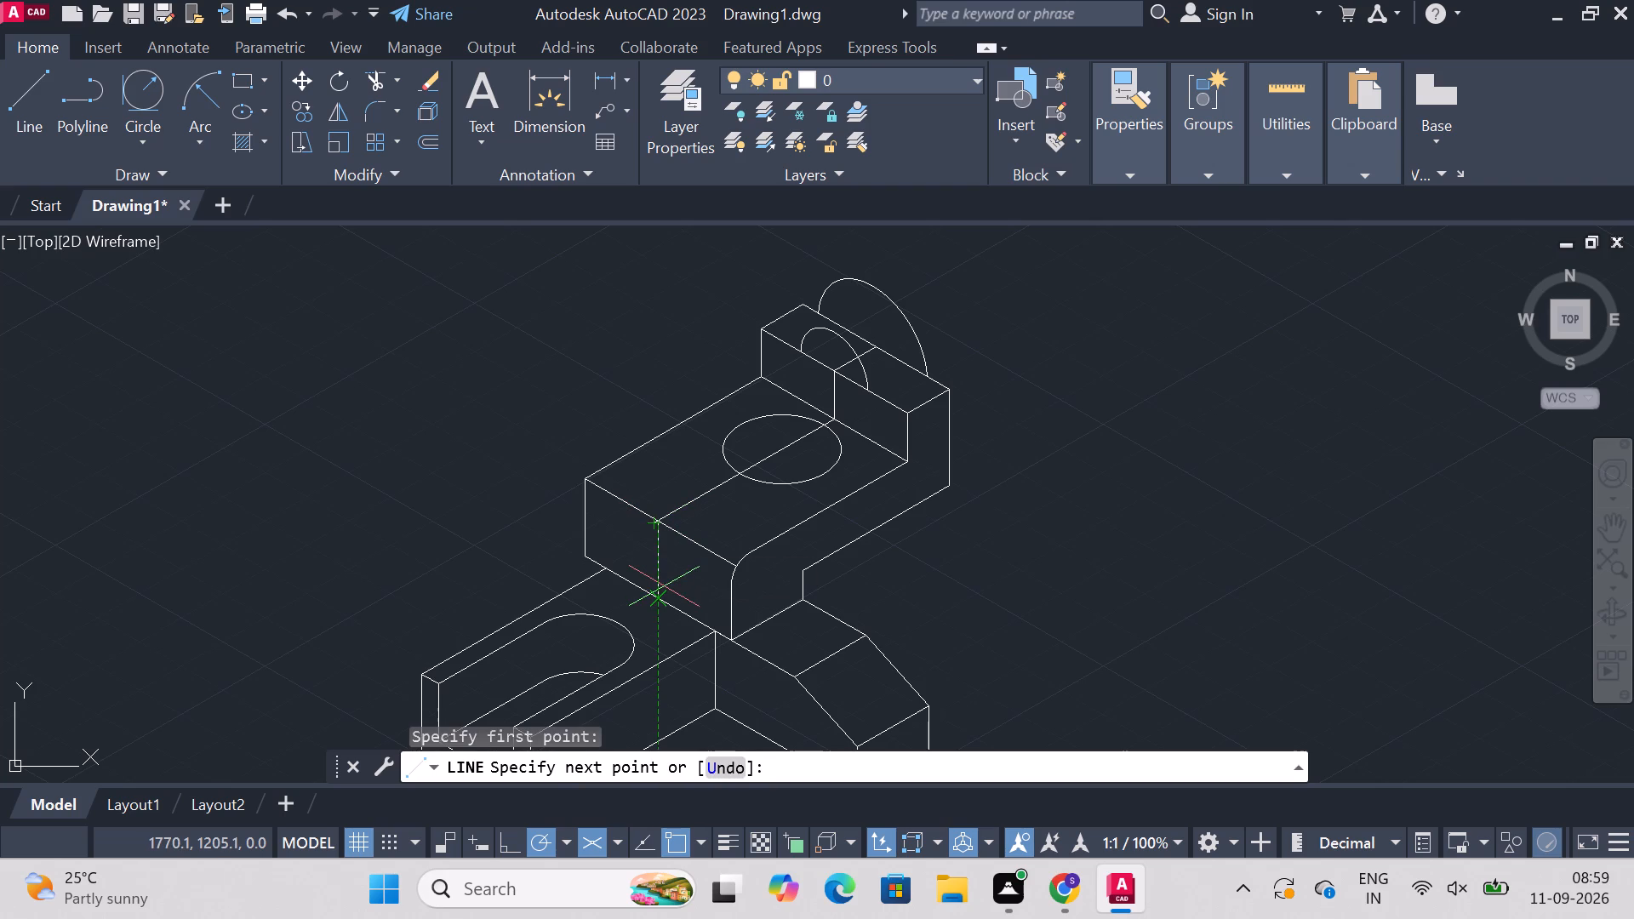
pyautogui.click(663, 602)
pyautogui.press('Escape')
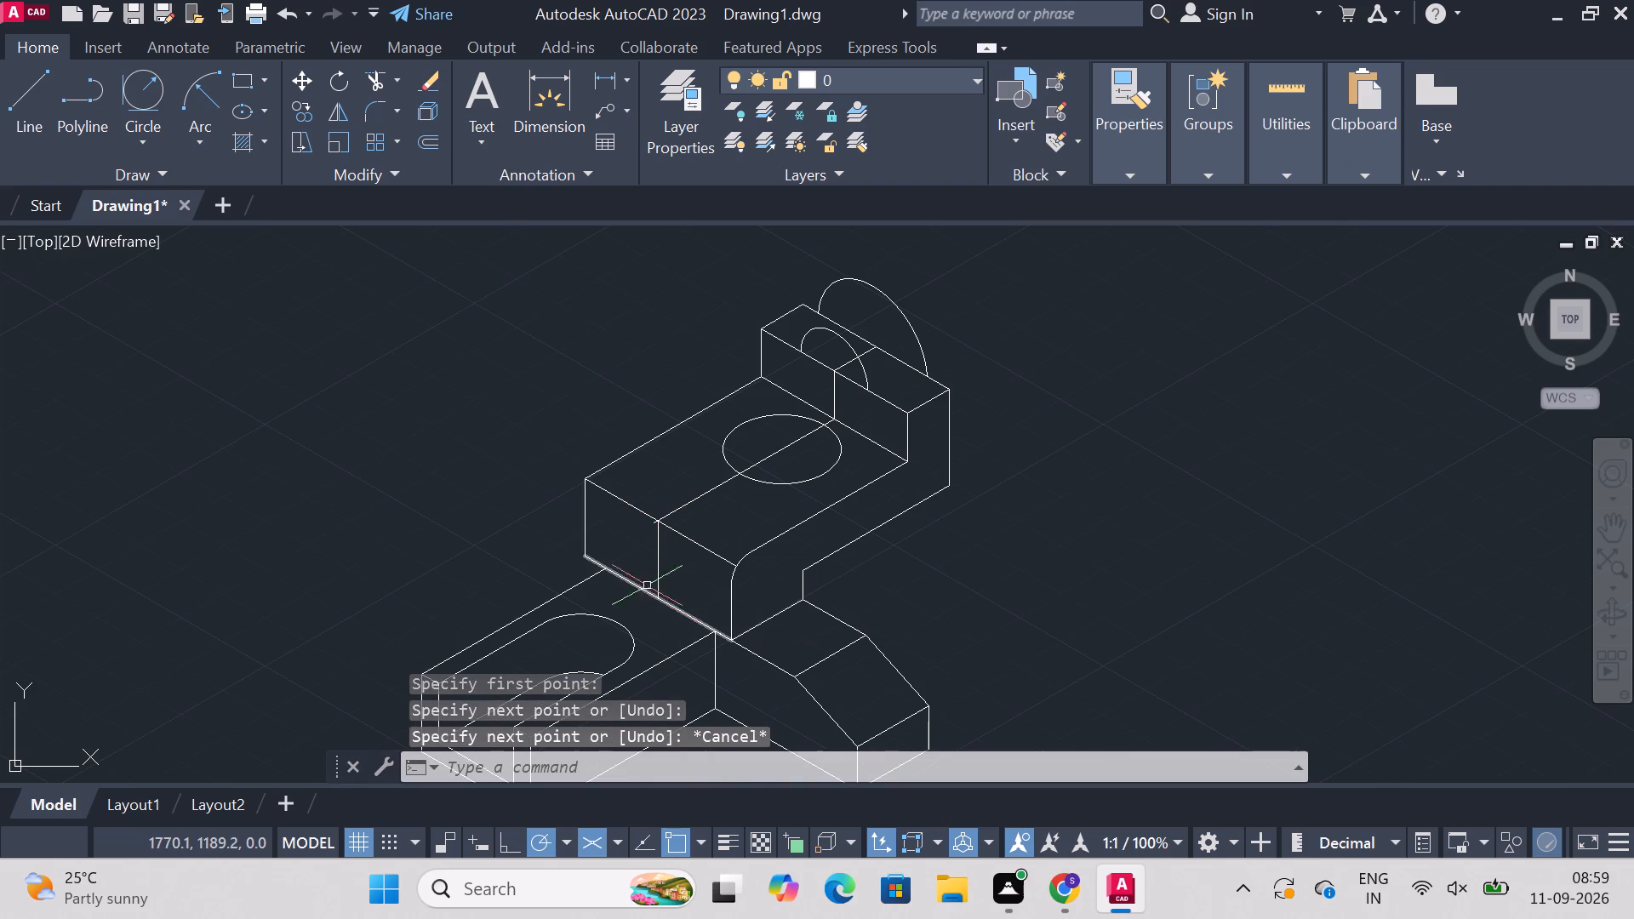
# Trim the short overhang of the 210° centre line beyond the raised block's top front edge.
pyautogui.write('trim')
pyautogui.press('Return')
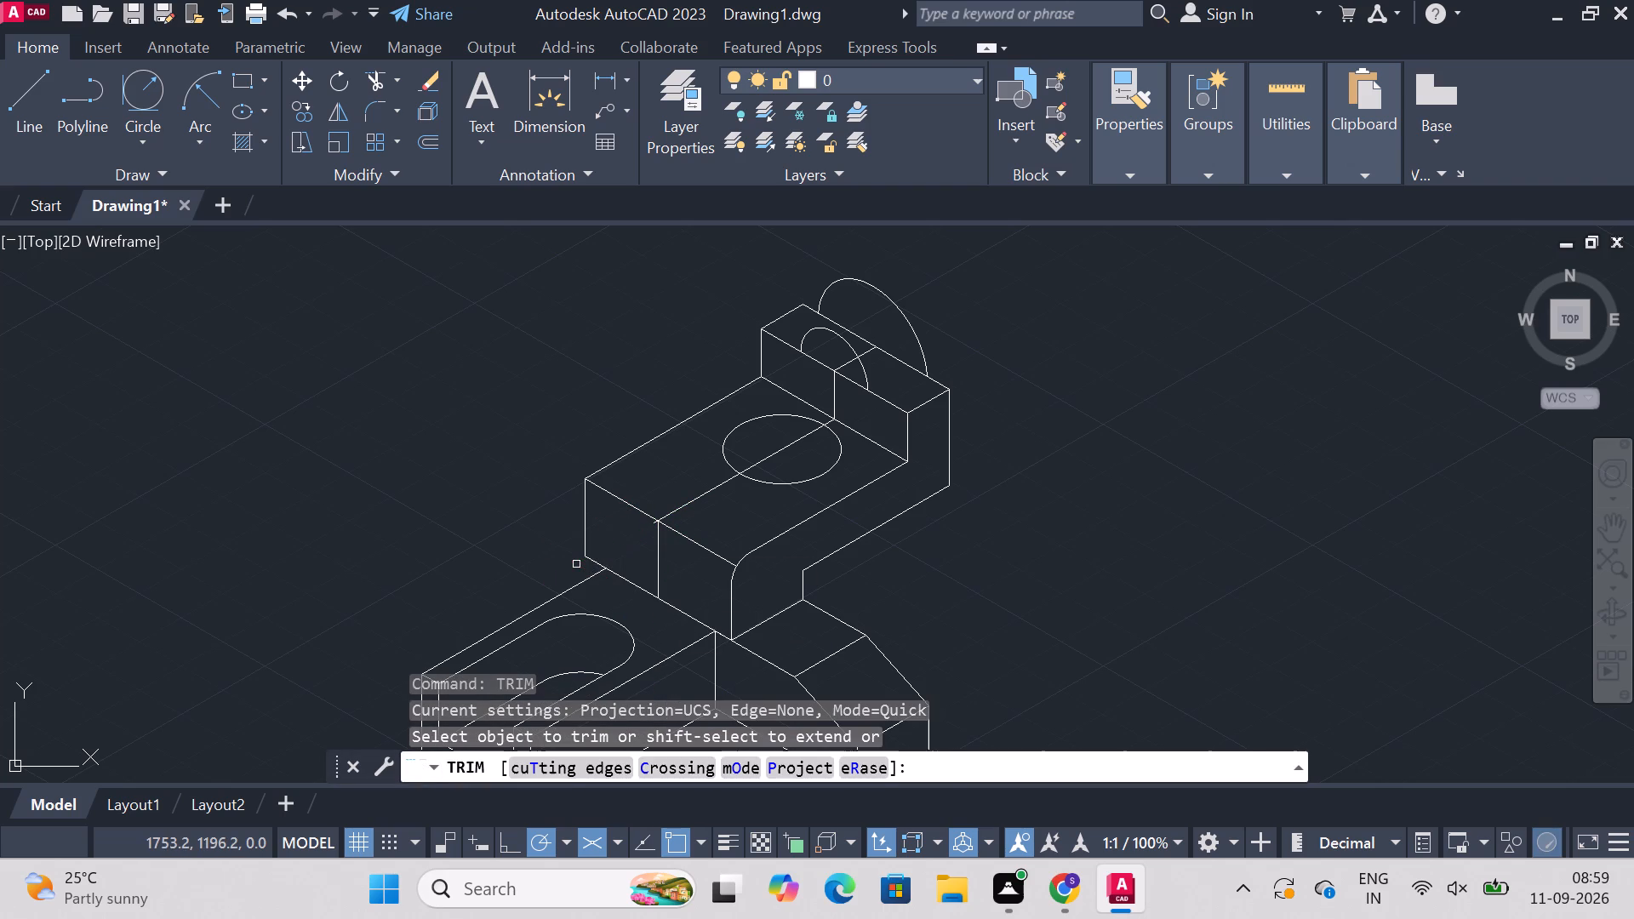
pyautogui.click(650, 525)
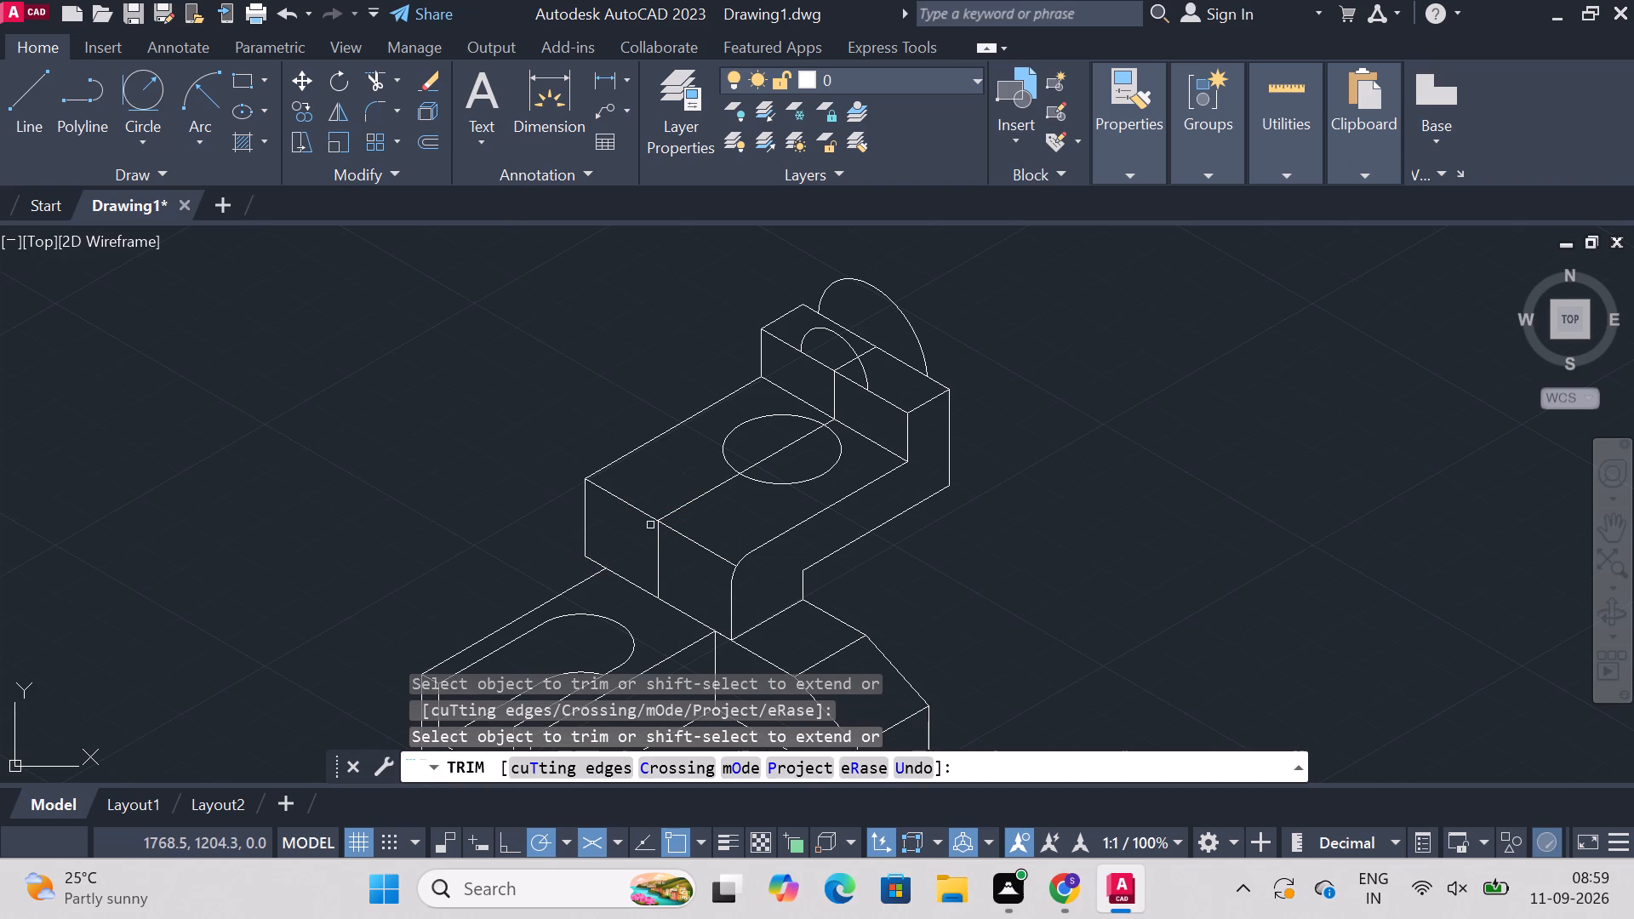
pyautogui.press('Escape')
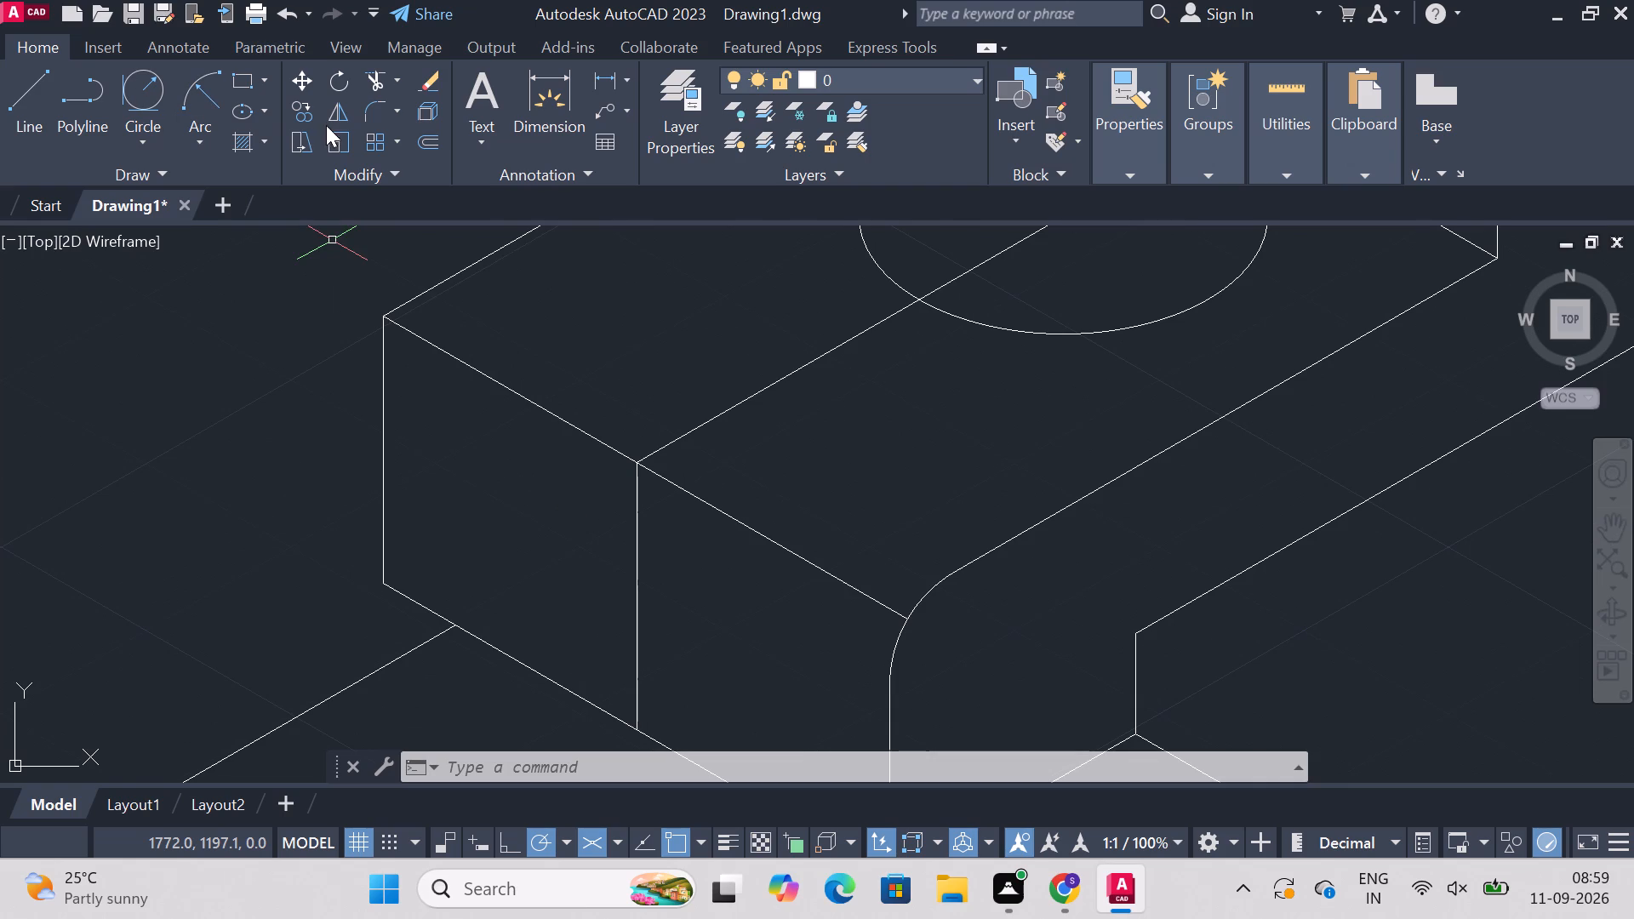
# Fillet the upper front corners along the centre line and the far side of the raised block using the current radius.
pyautogui.click(369, 113)
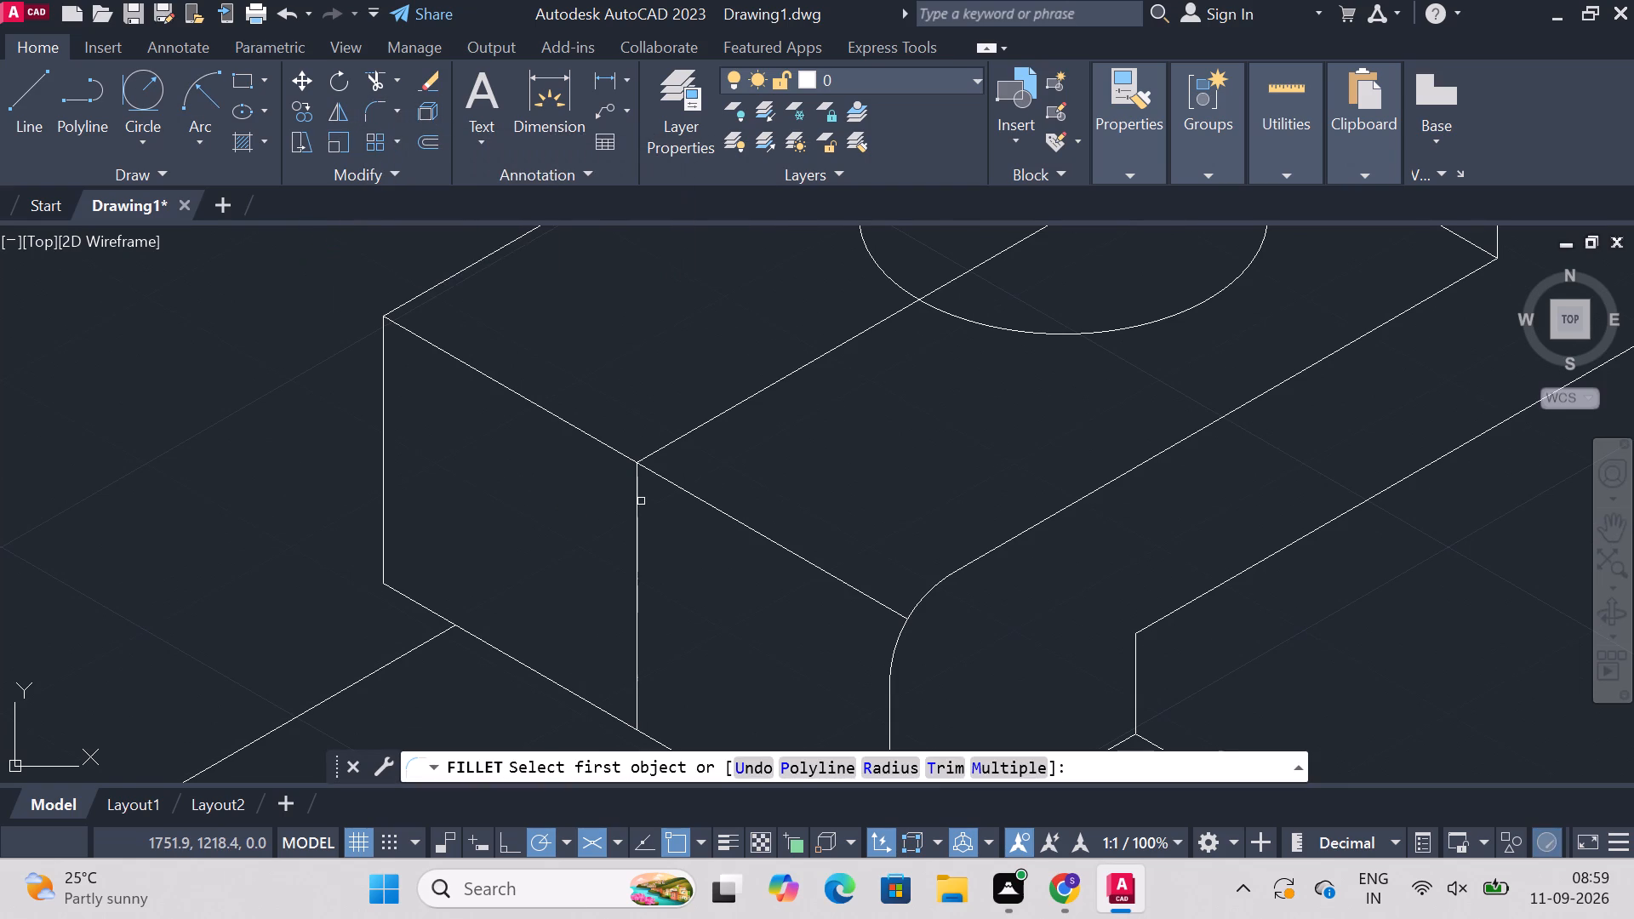
pyautogui.click(634, 496)
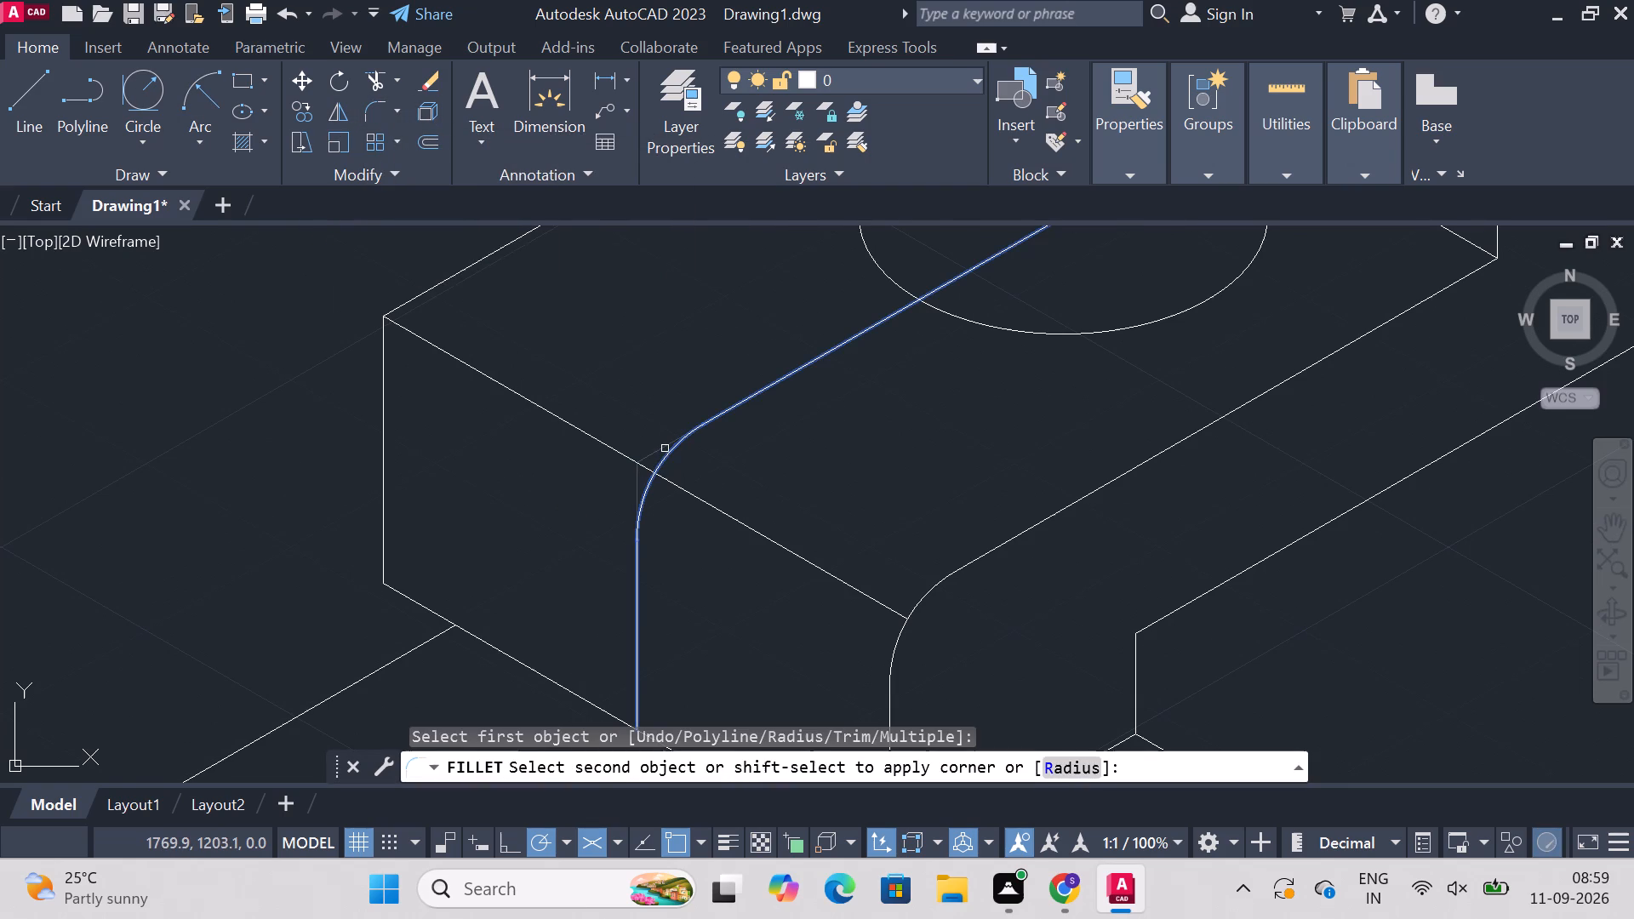
pyautogui.click(665, 448)
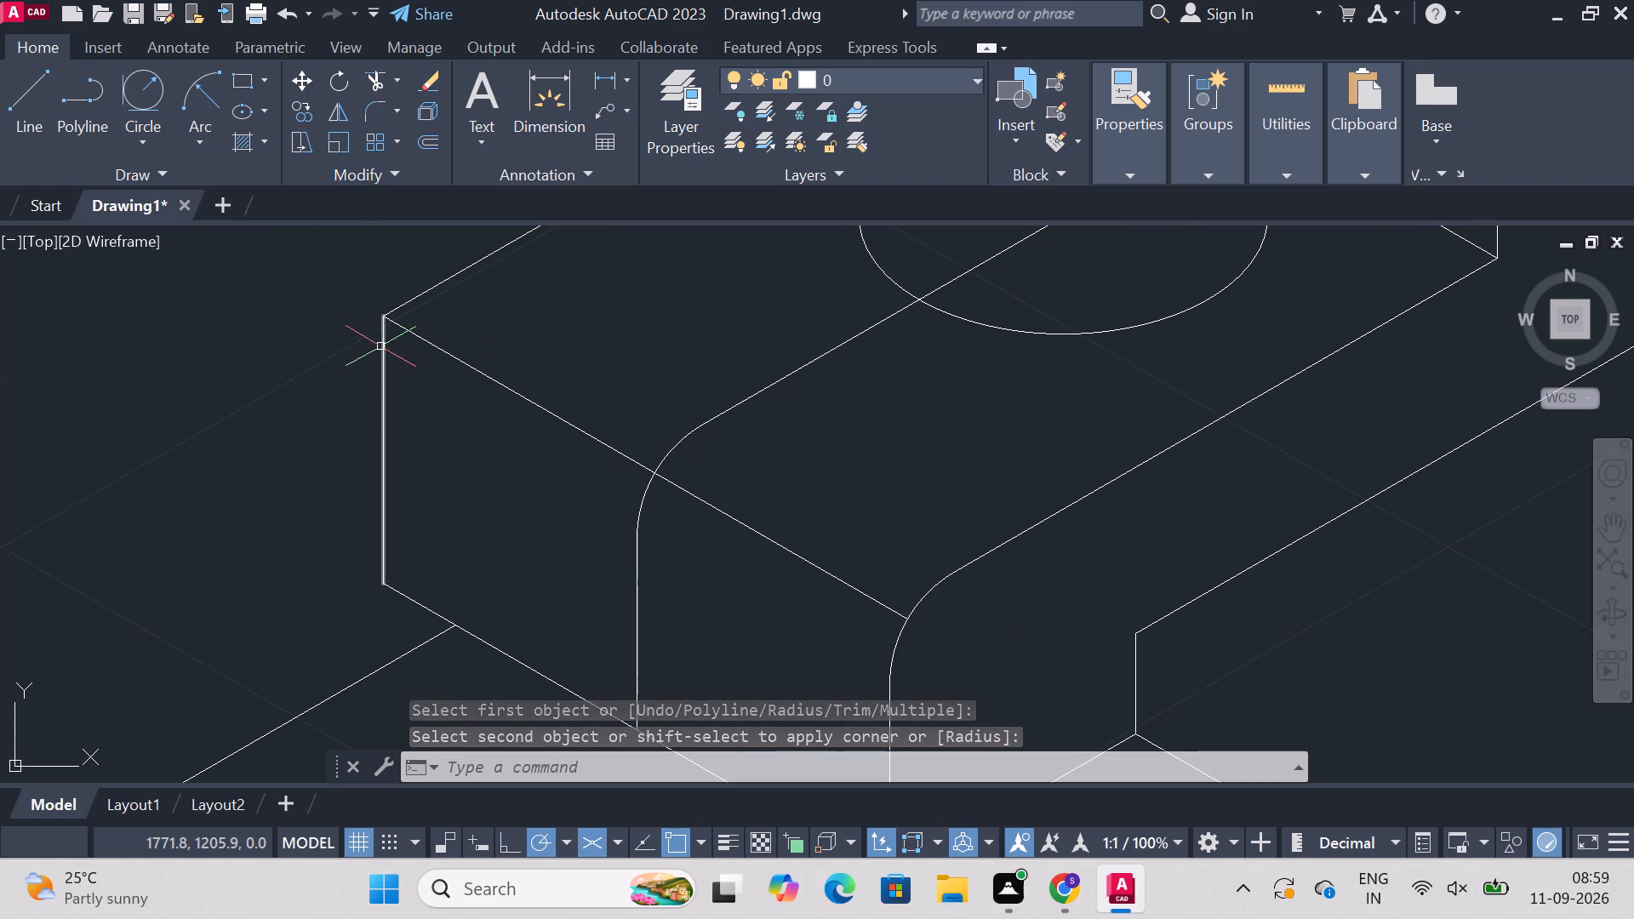
pyautogui.click(374, 95)
pyautogui.click(363, 118)
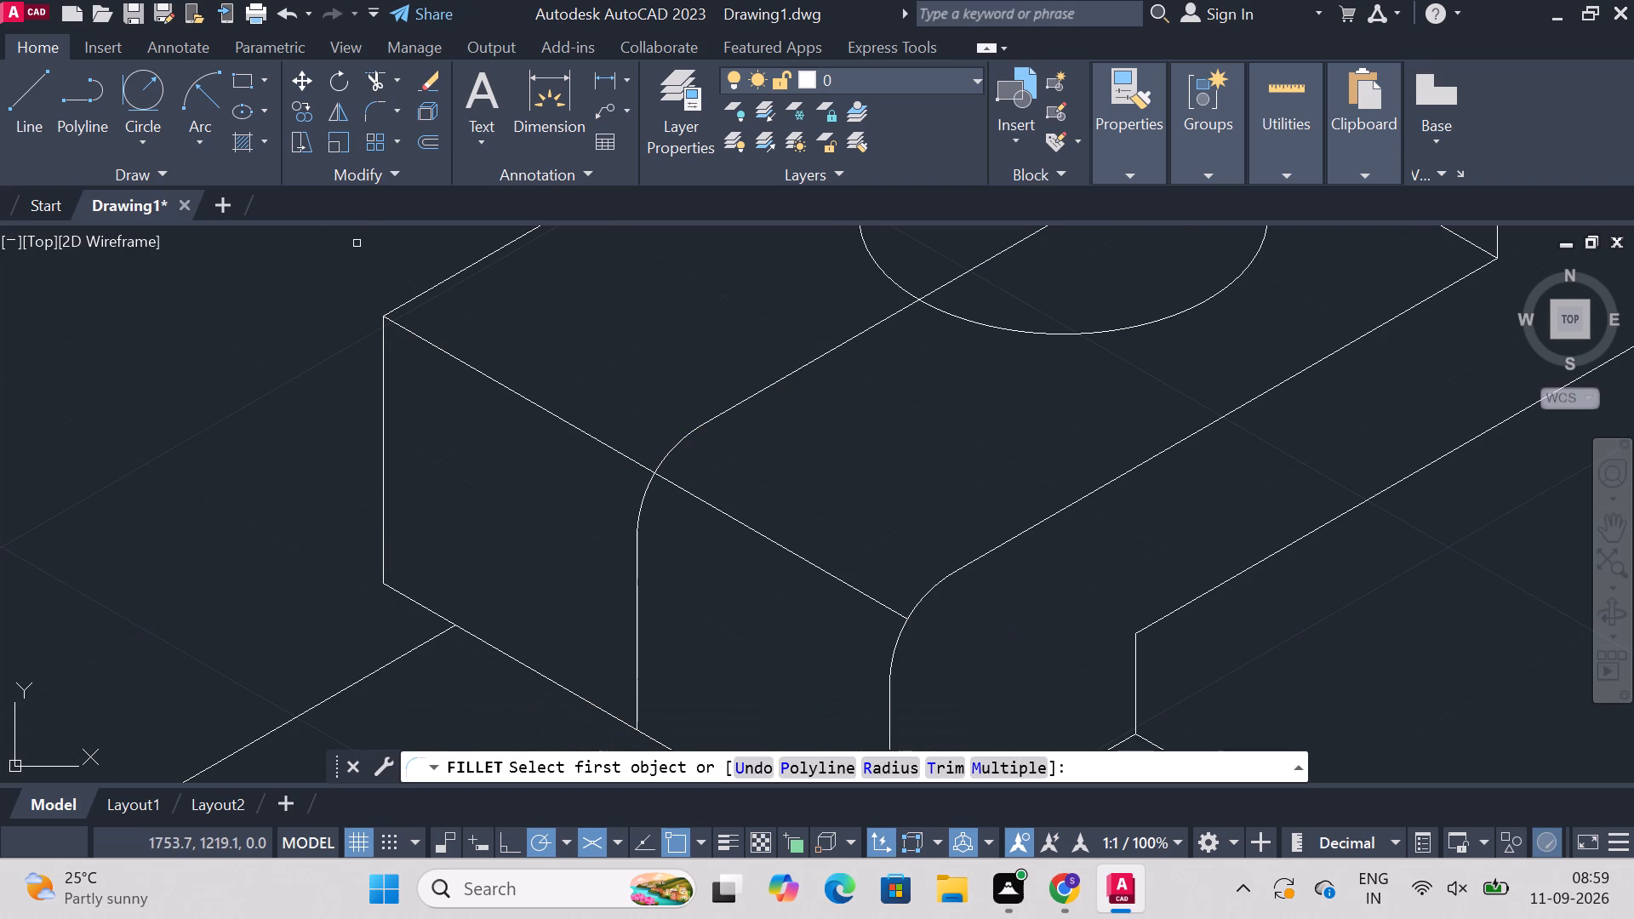
pyautogui.click(385, 335)
pyautogui.click(406, 305)
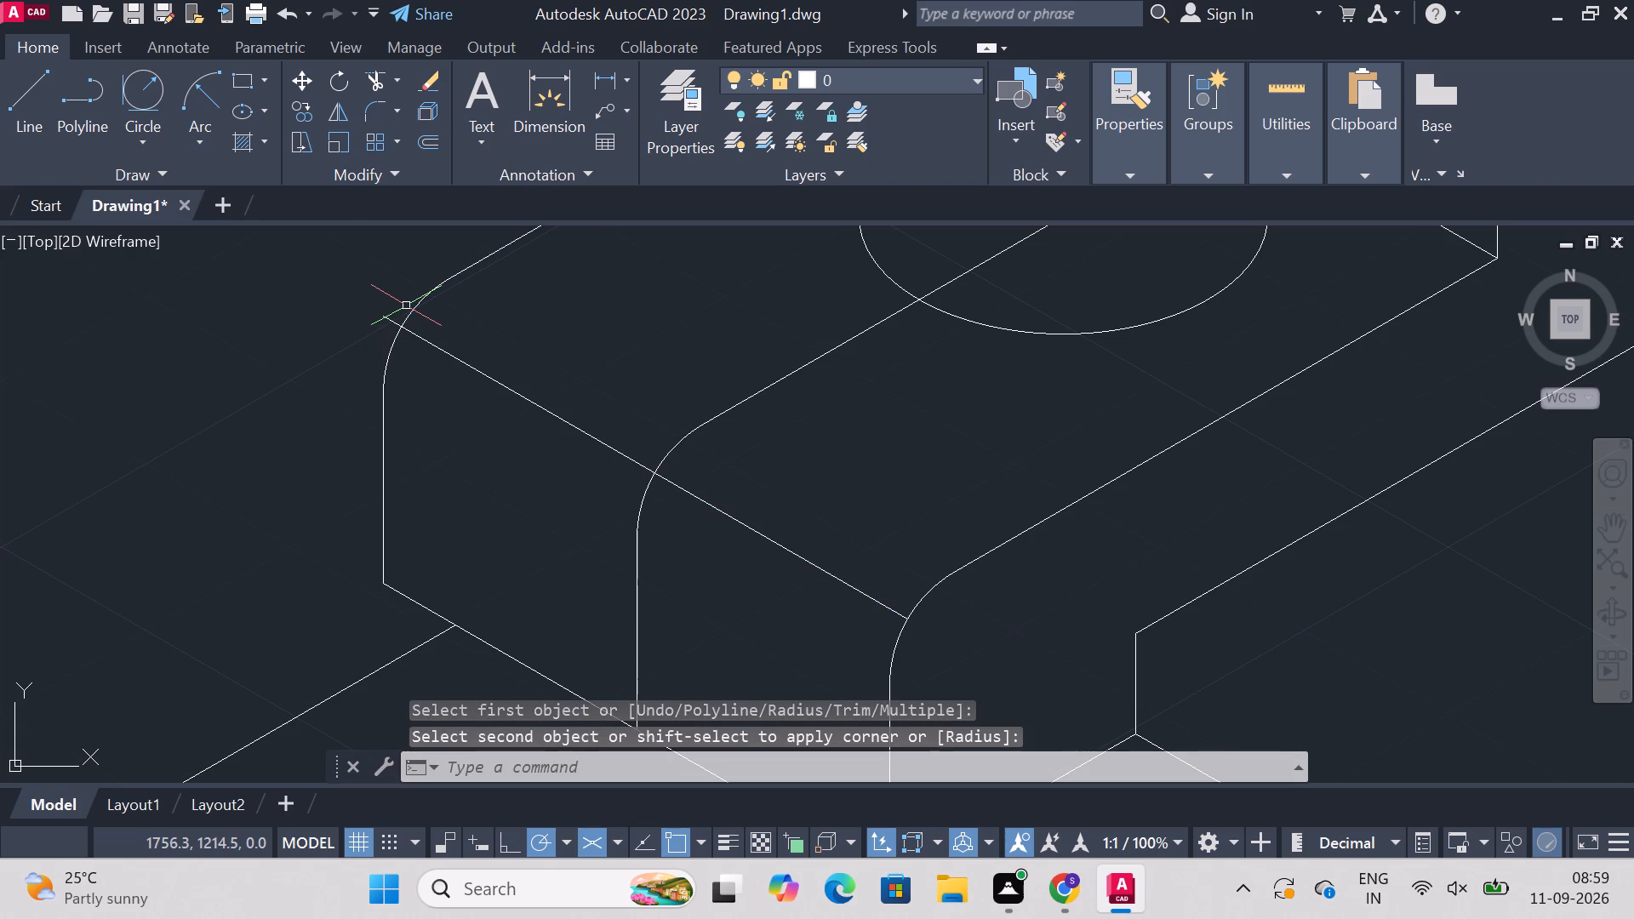
pyautogui.press('Escape')
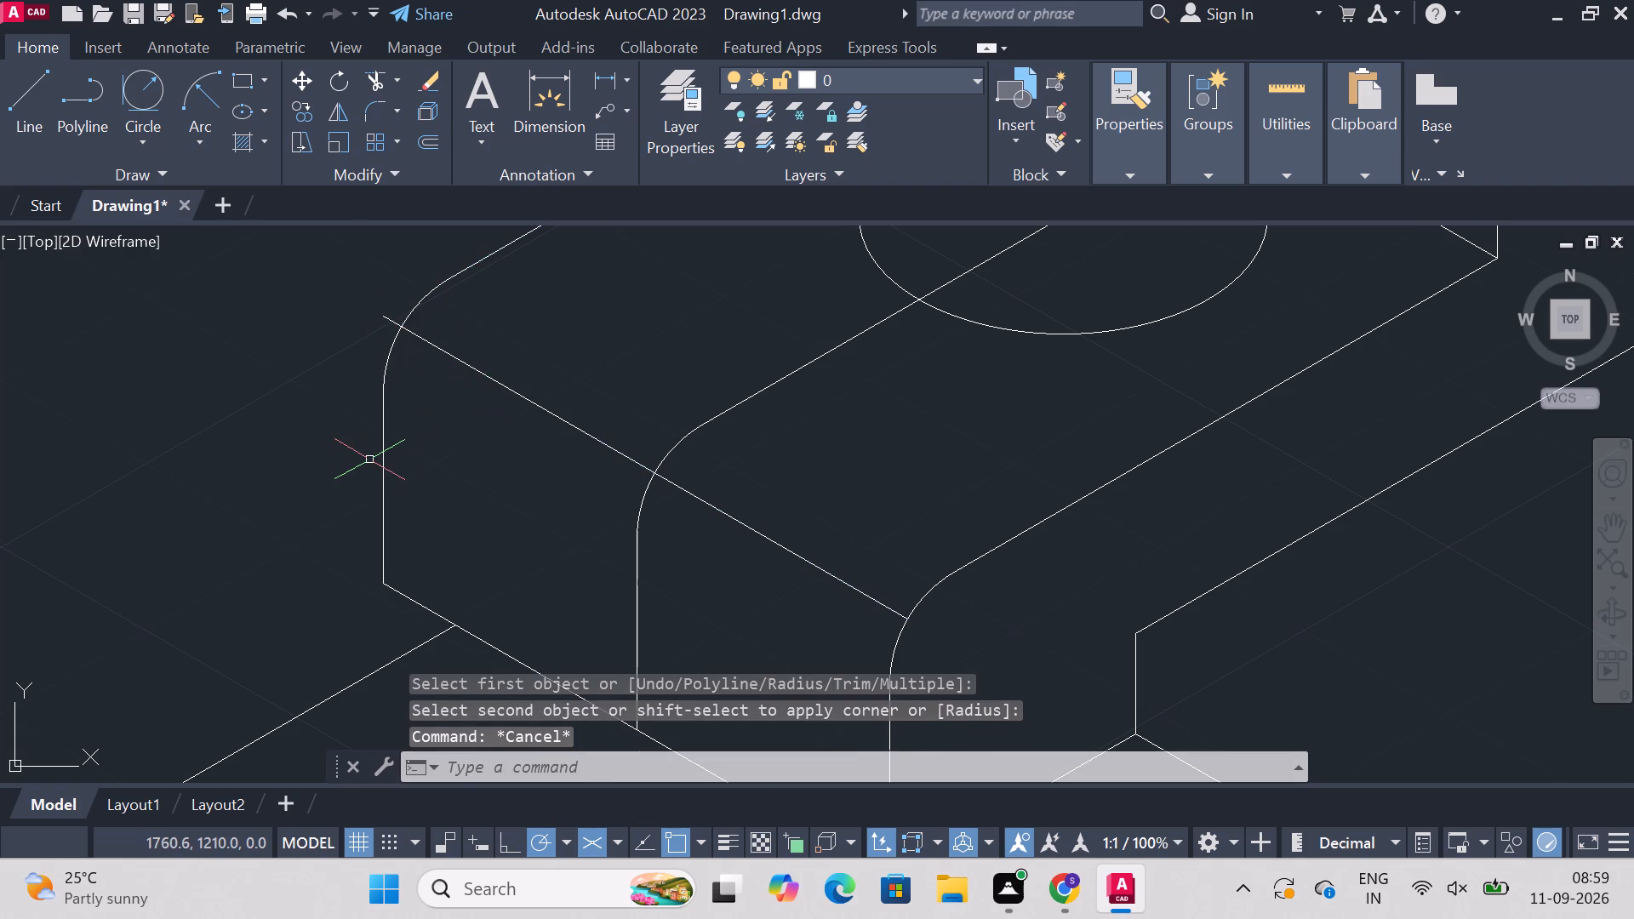
# Trim away all parts of the straight top front edge between and beyond the three fillets.
pyautogui.write('trim')
pyautogui.press('Return')
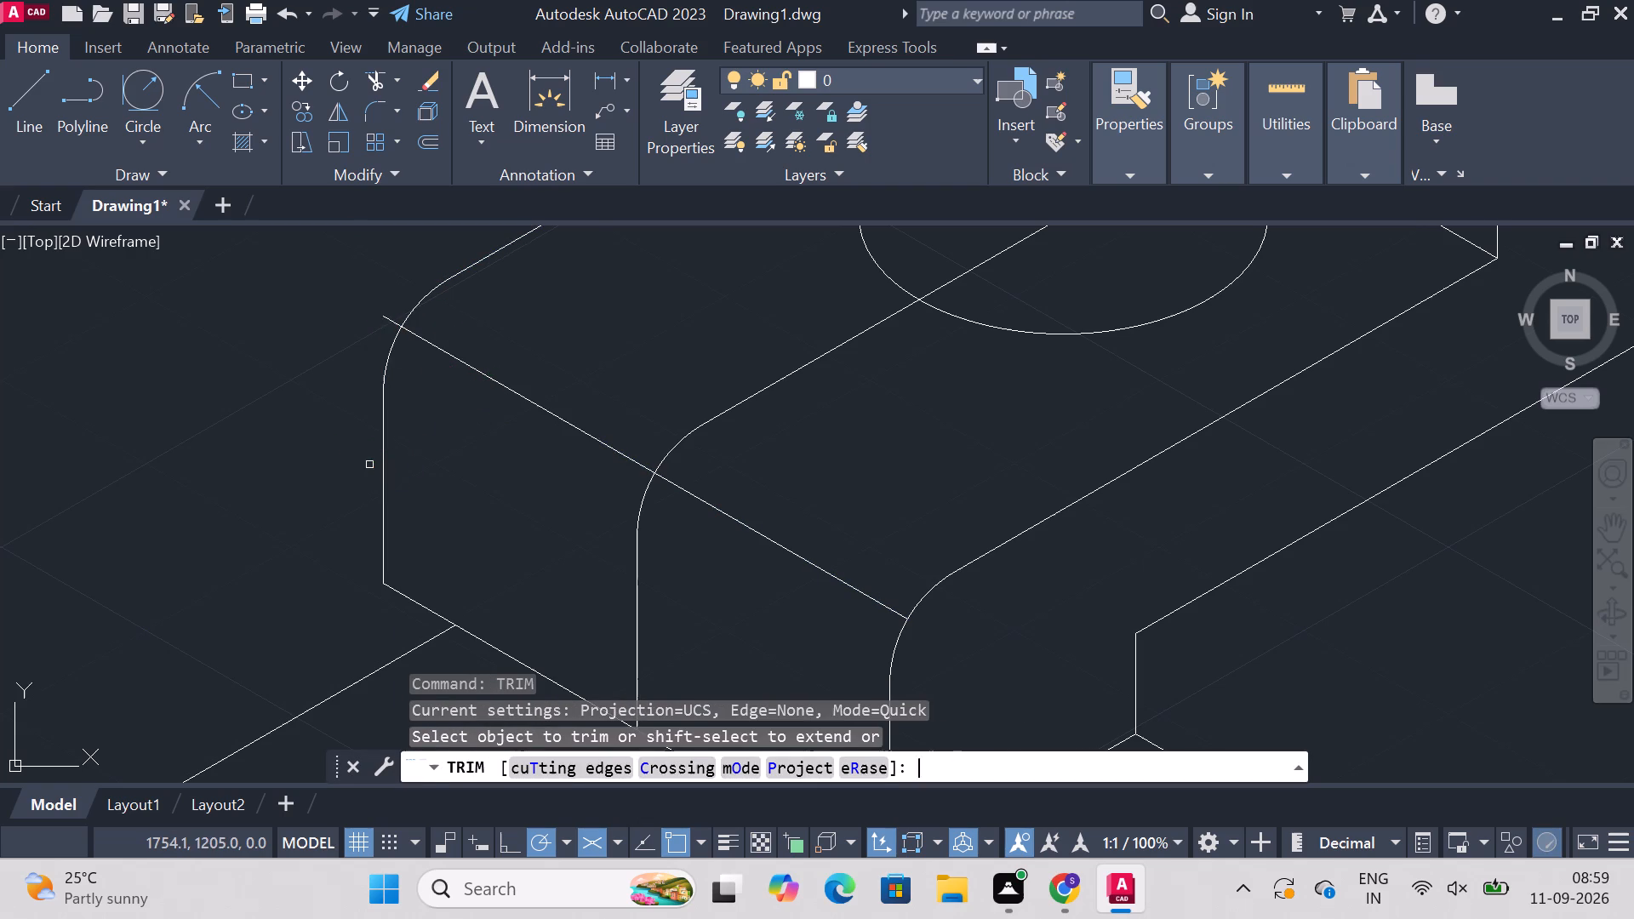
pyautogui.click(526, 399)
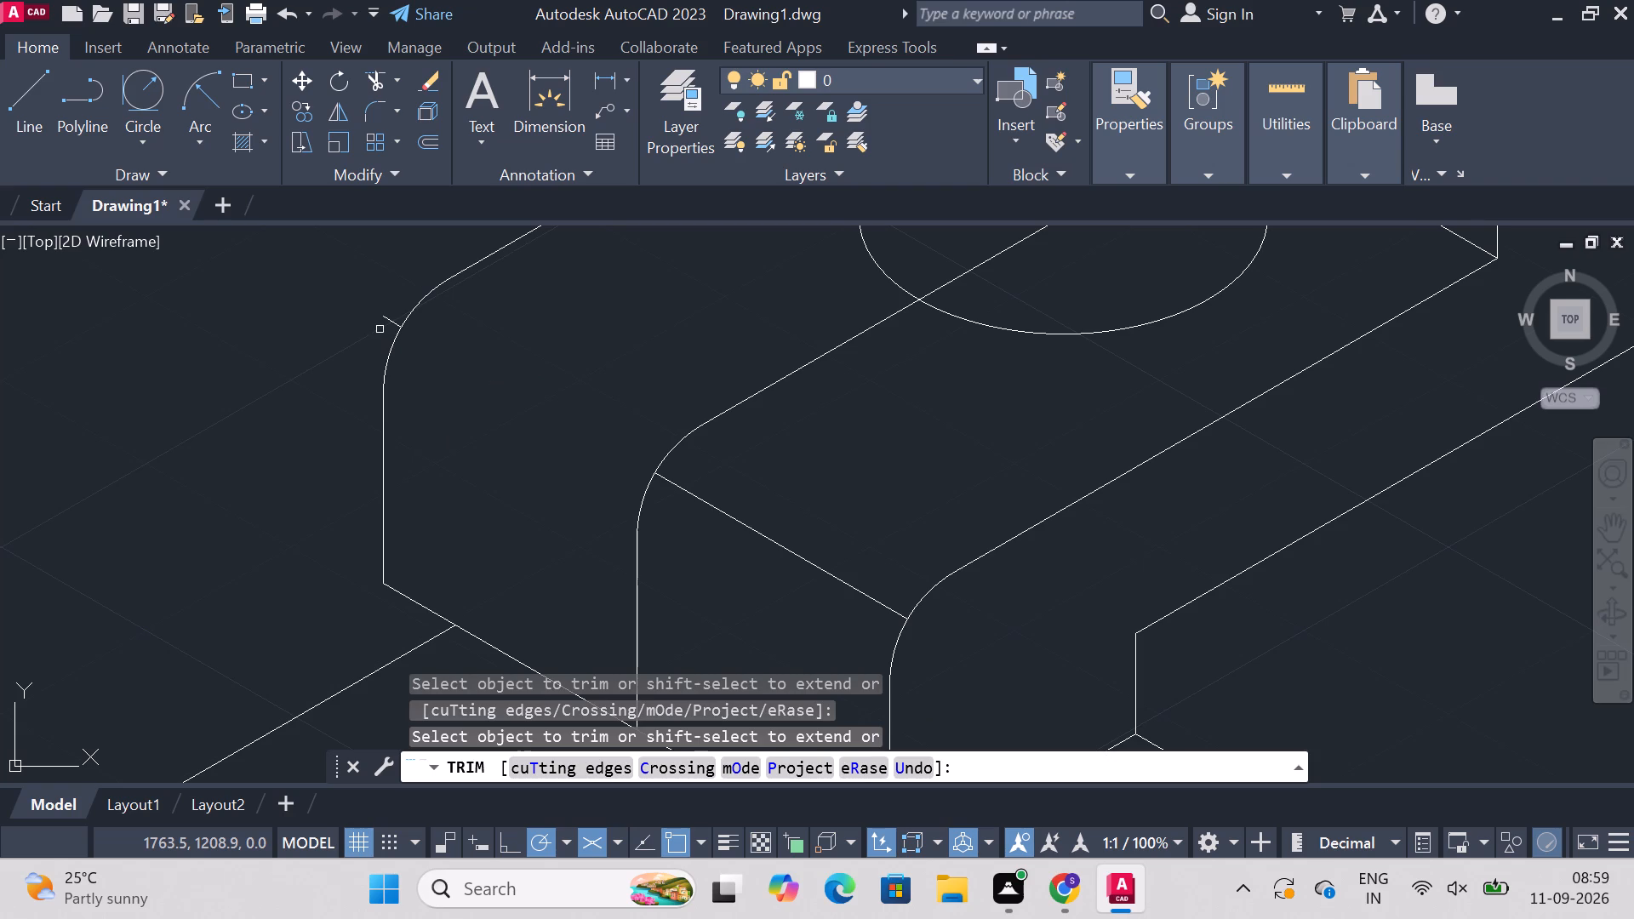
pyautogui.click(392, 322)
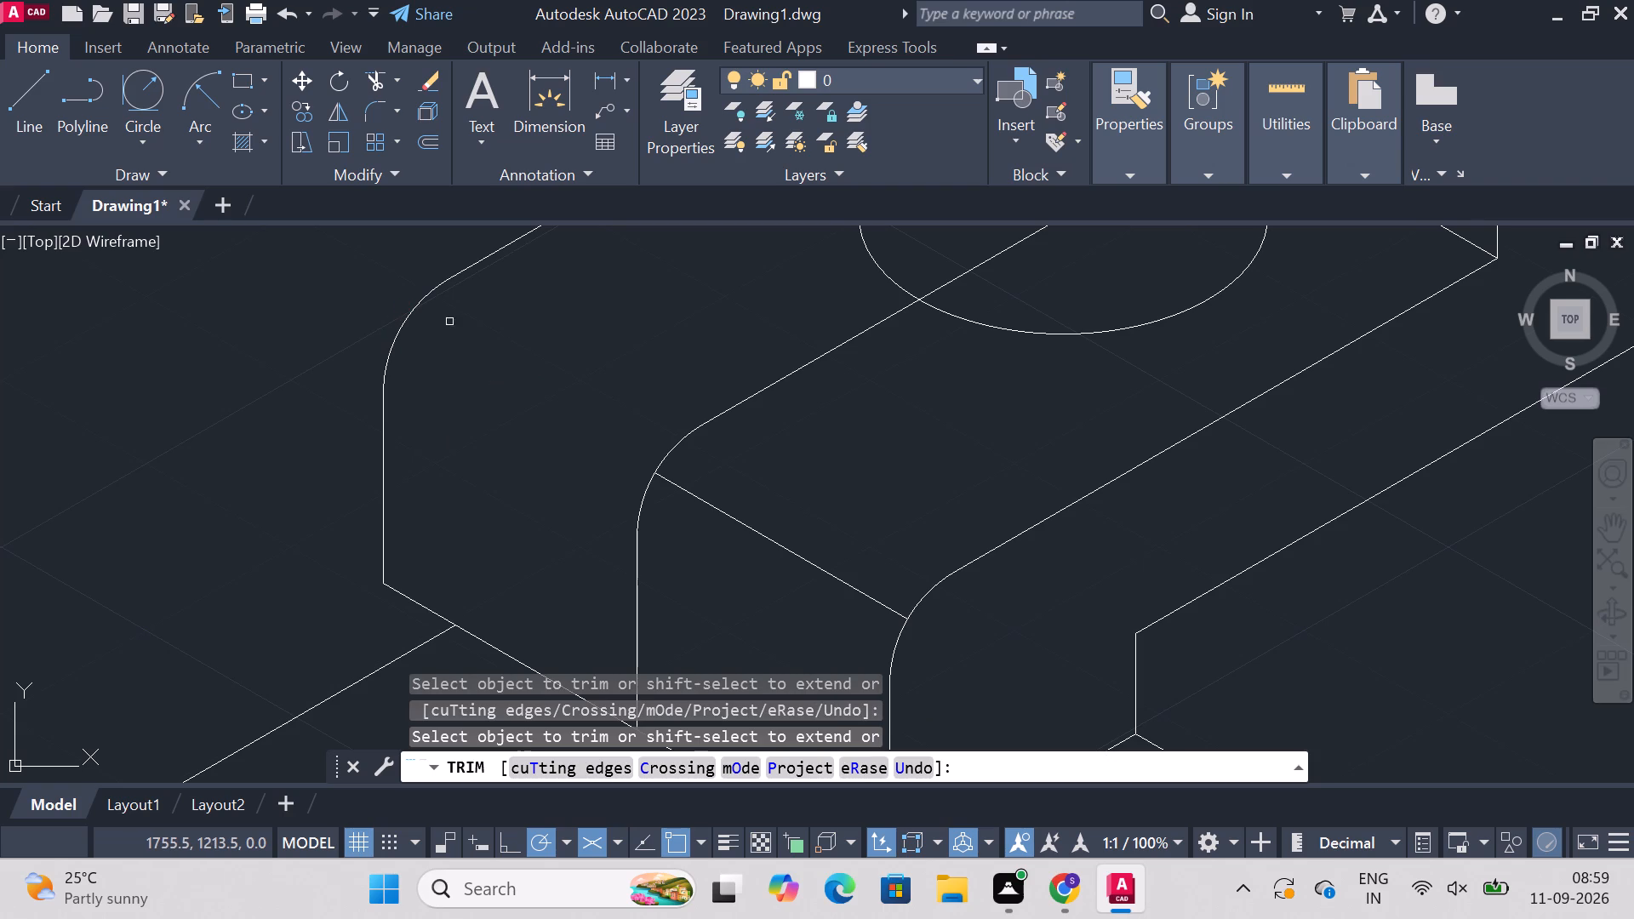
pyautogui.click(805, 565)
pyautogui.press('Escape')
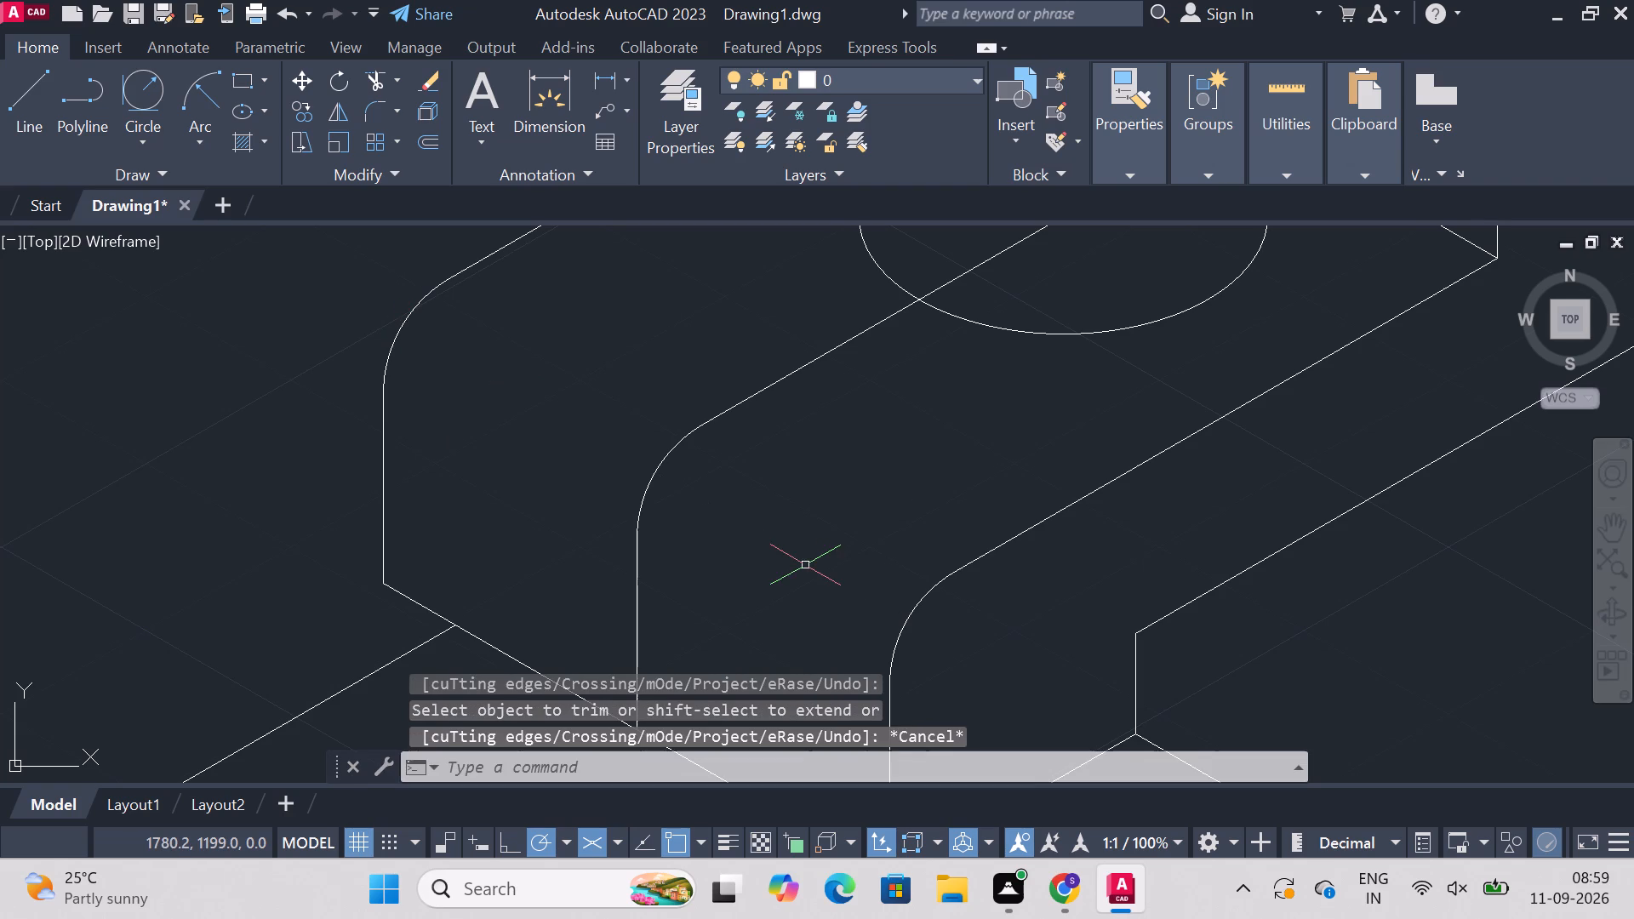
pyautogui.press('Escape')
pyautogui.press('Escape')
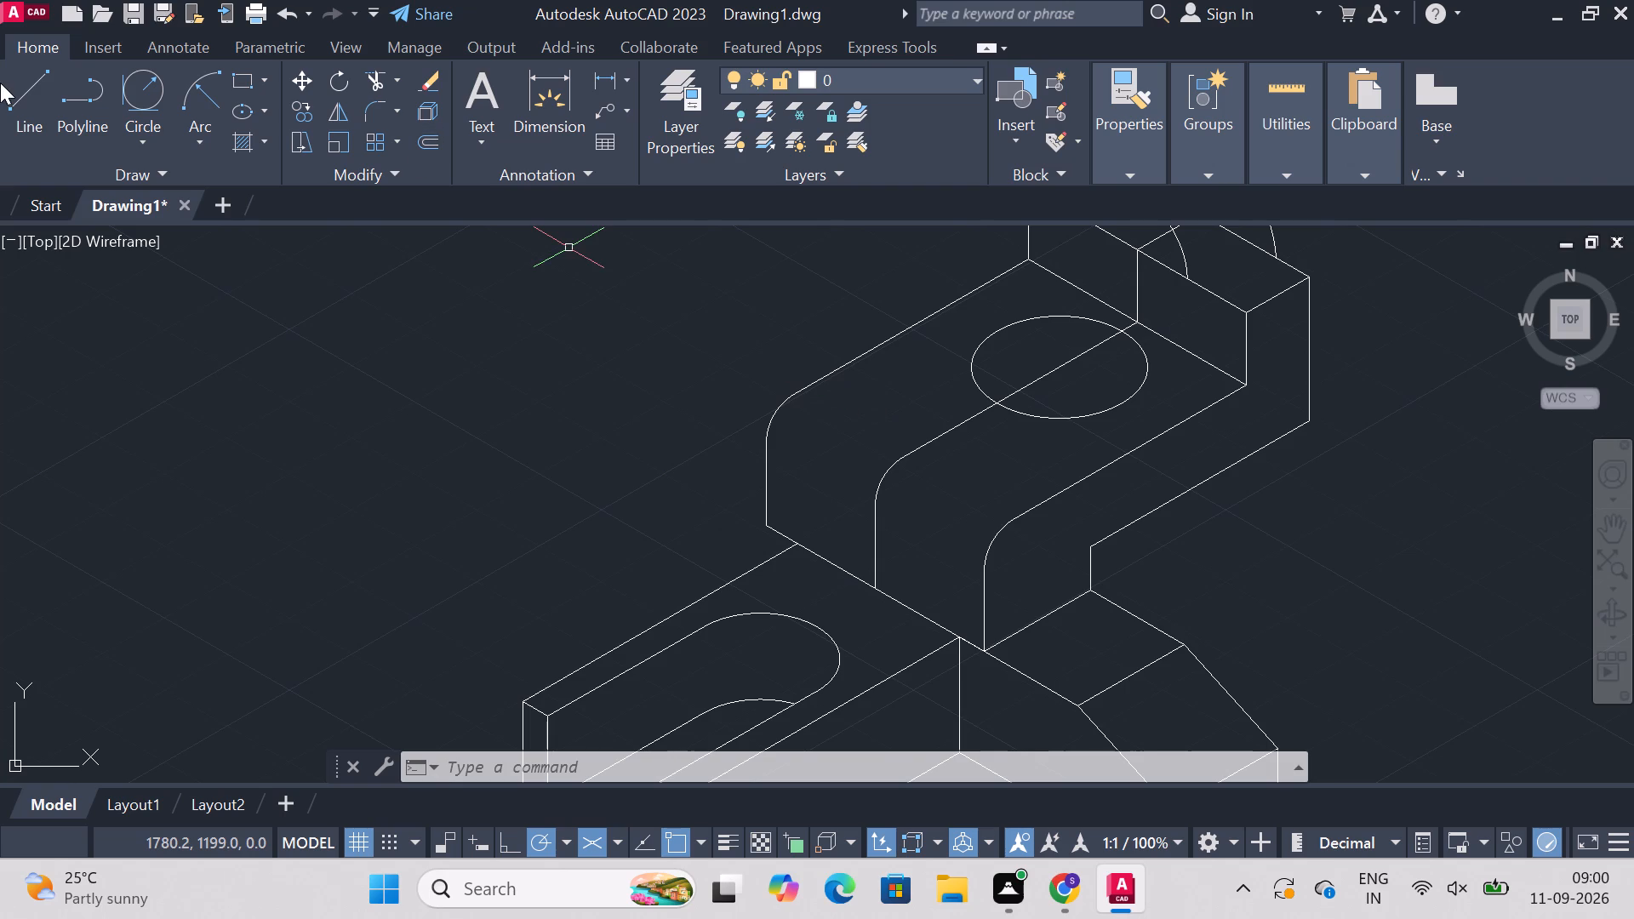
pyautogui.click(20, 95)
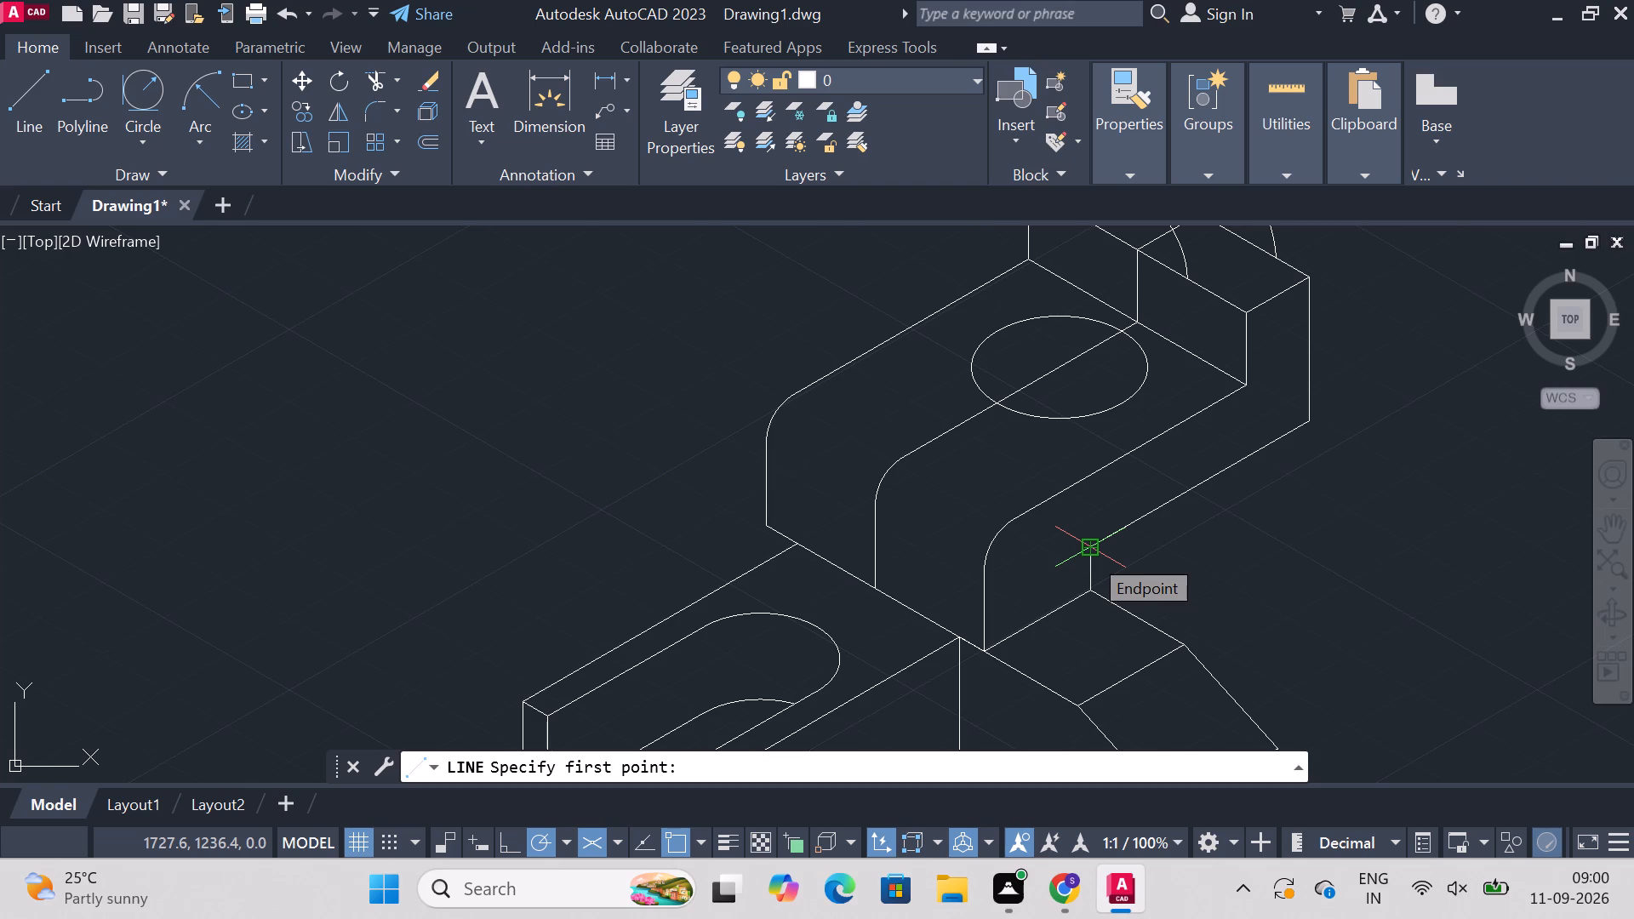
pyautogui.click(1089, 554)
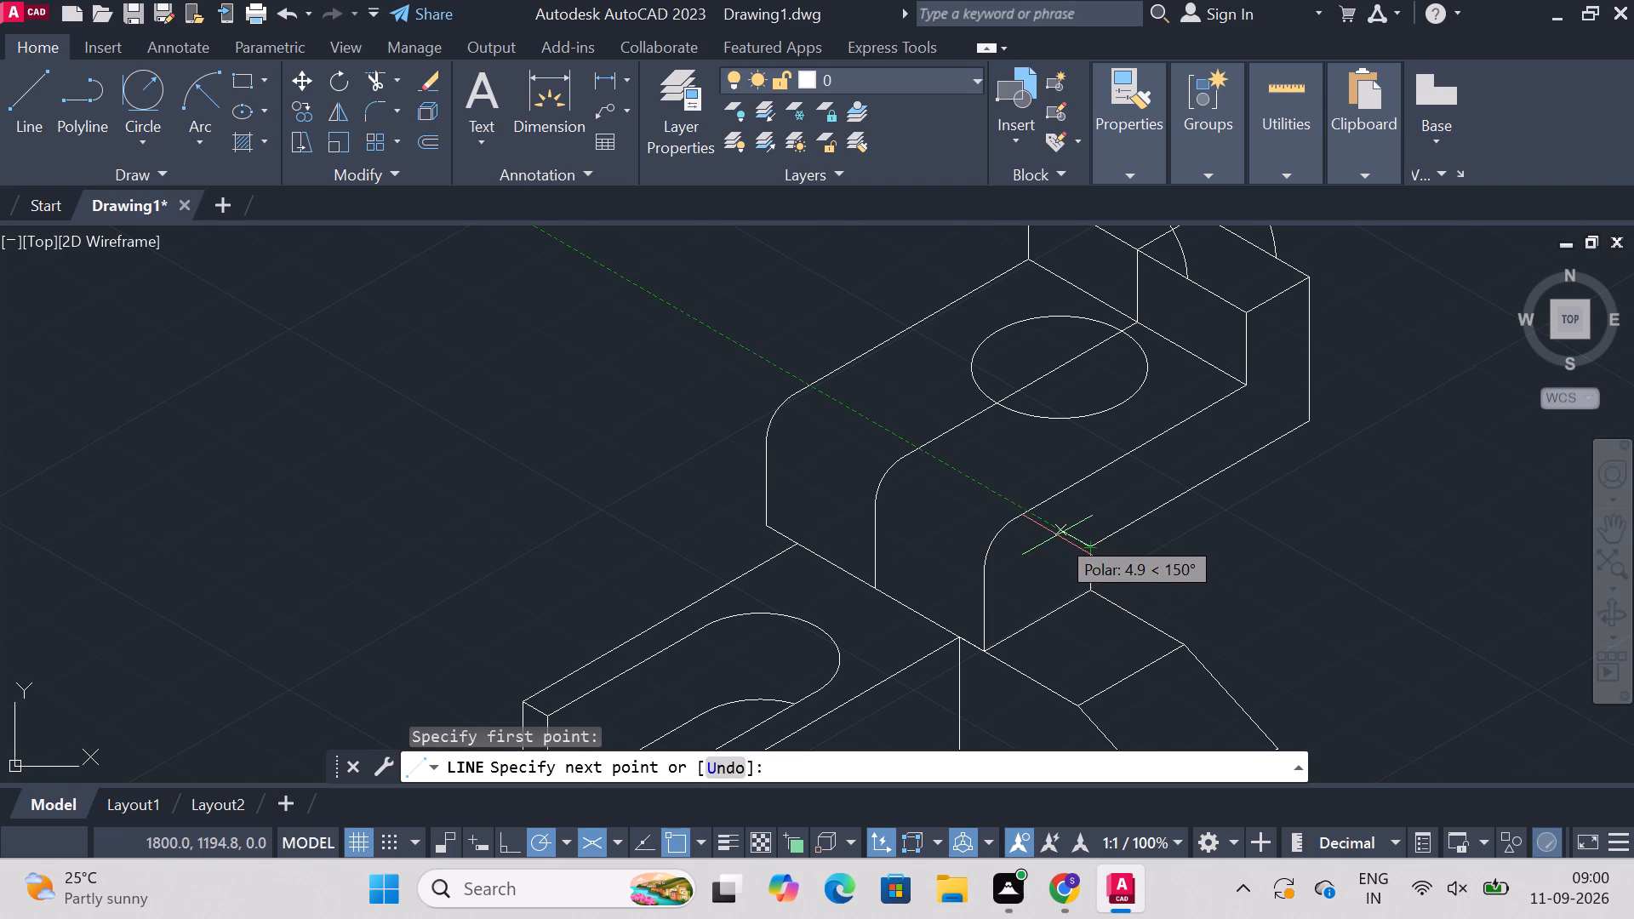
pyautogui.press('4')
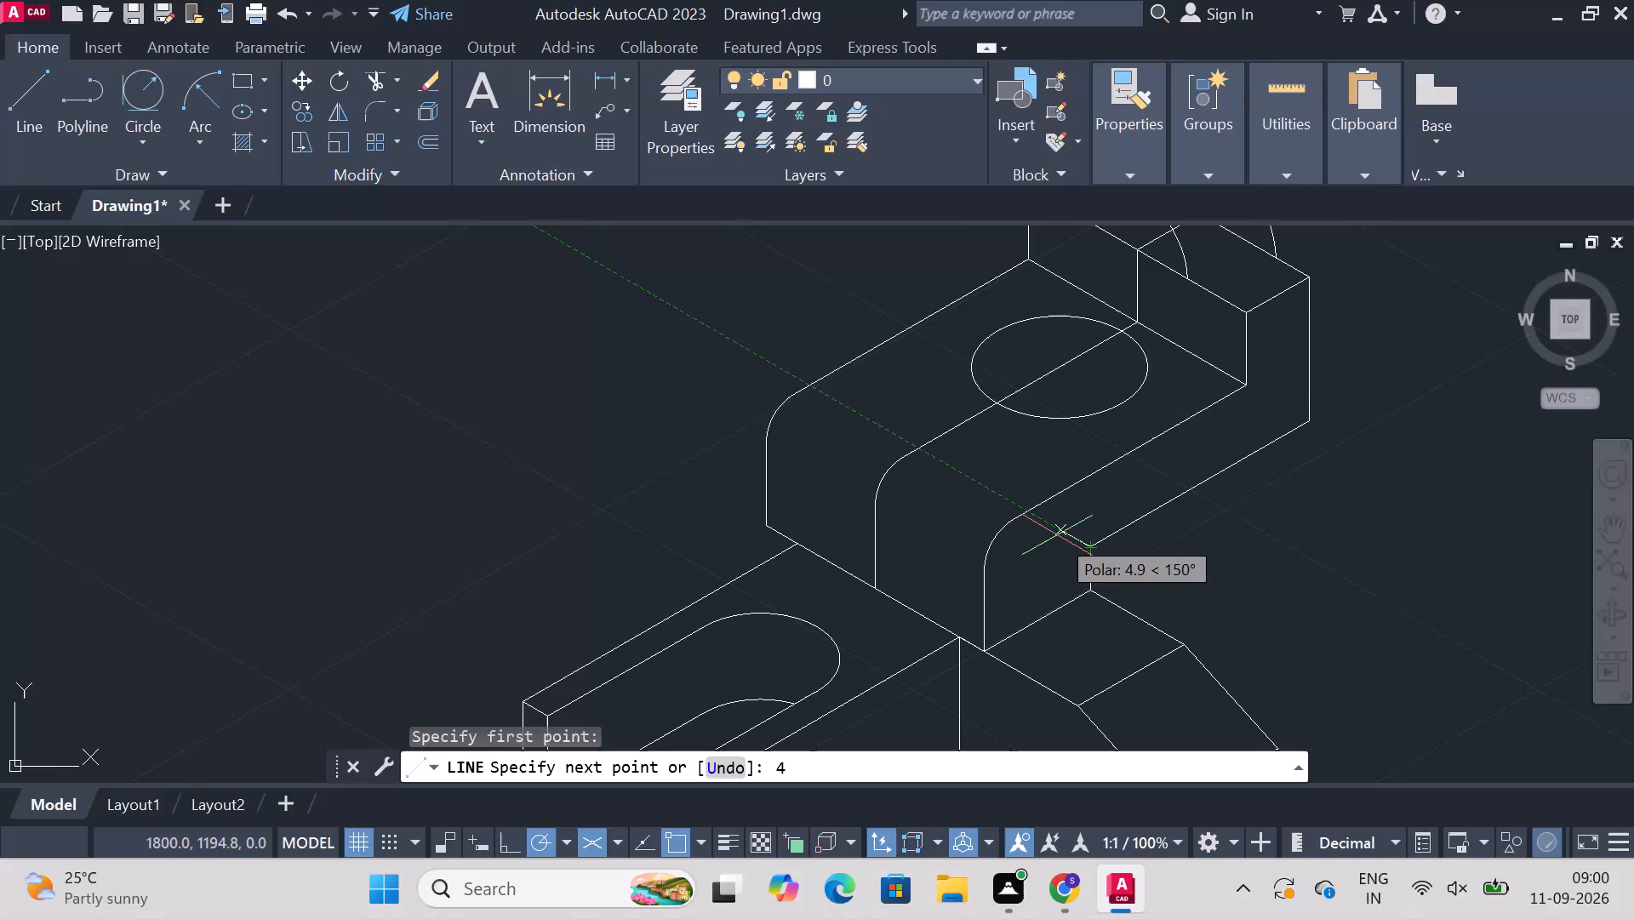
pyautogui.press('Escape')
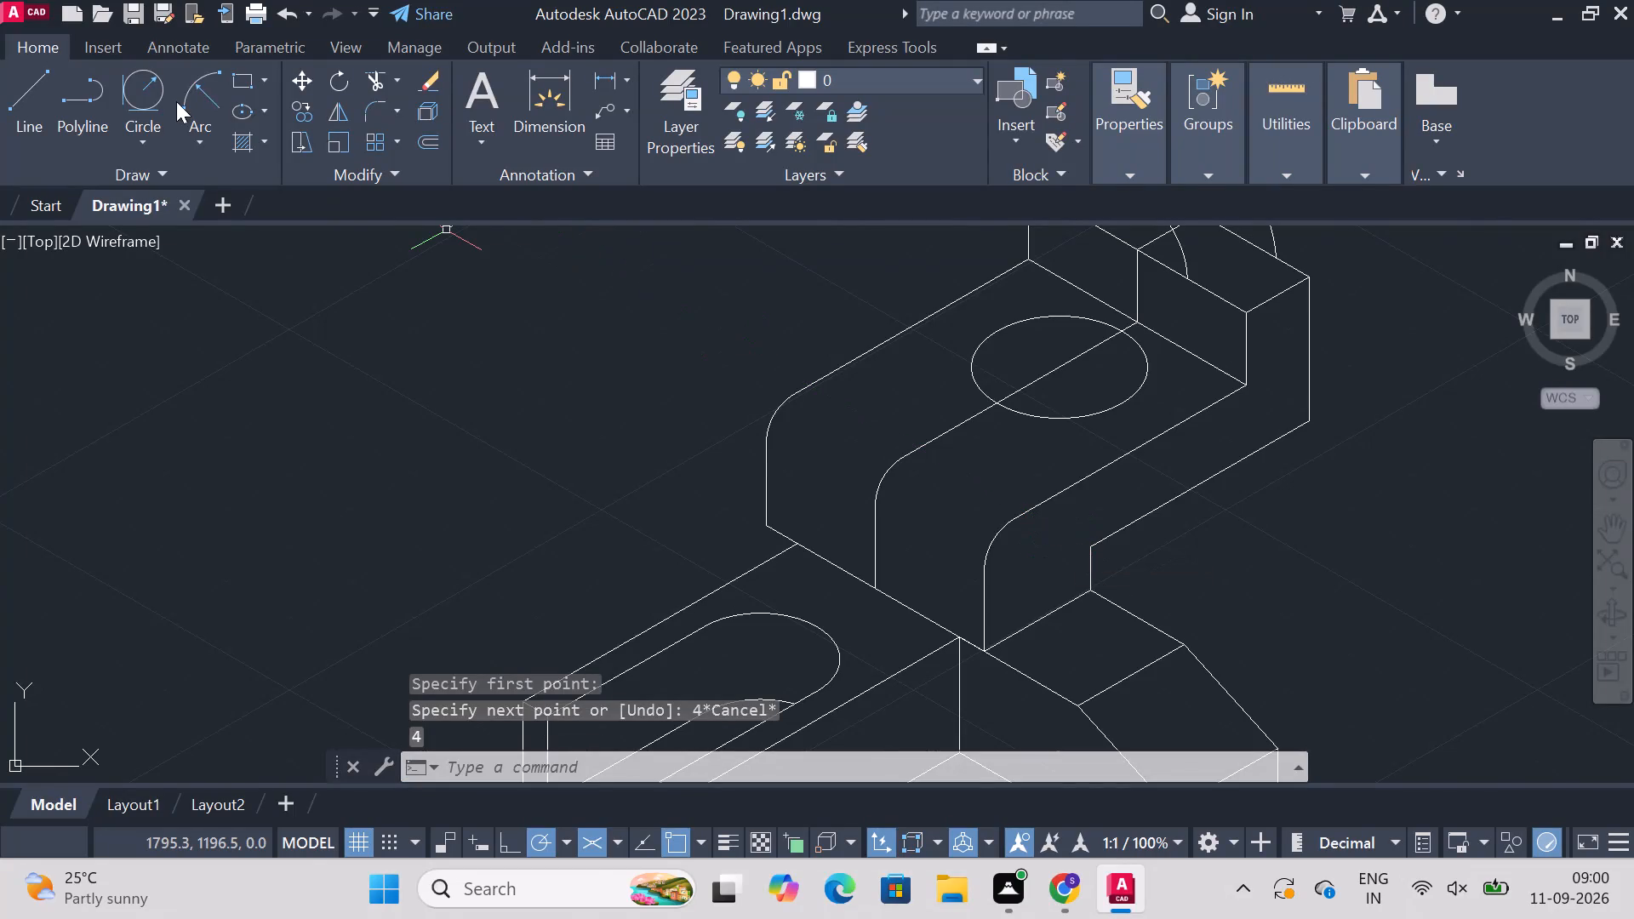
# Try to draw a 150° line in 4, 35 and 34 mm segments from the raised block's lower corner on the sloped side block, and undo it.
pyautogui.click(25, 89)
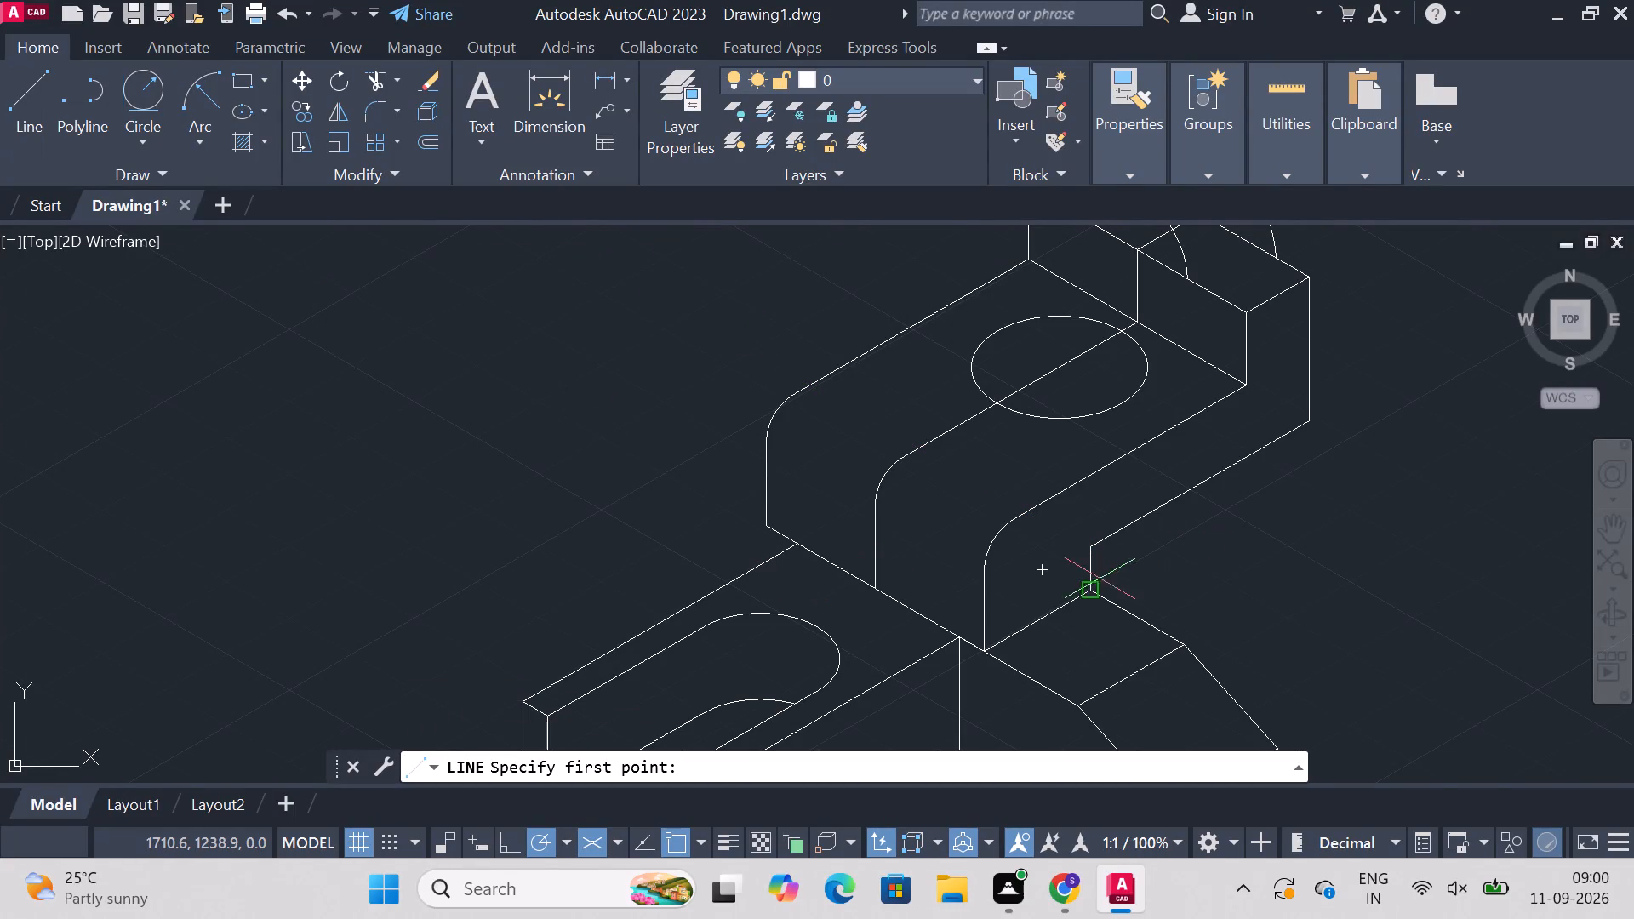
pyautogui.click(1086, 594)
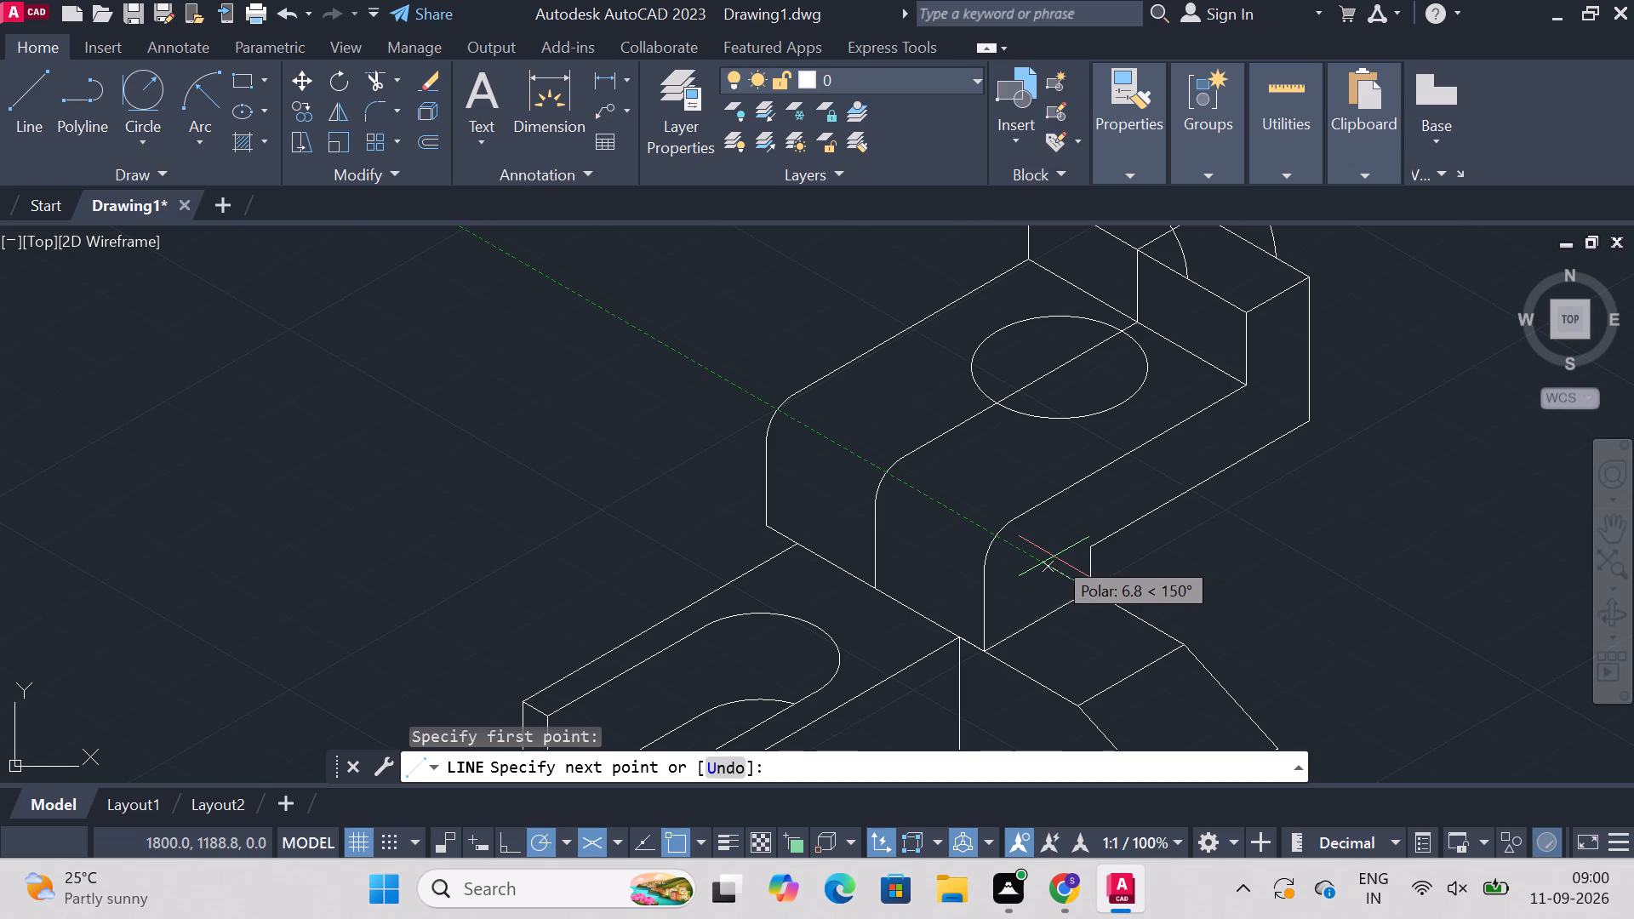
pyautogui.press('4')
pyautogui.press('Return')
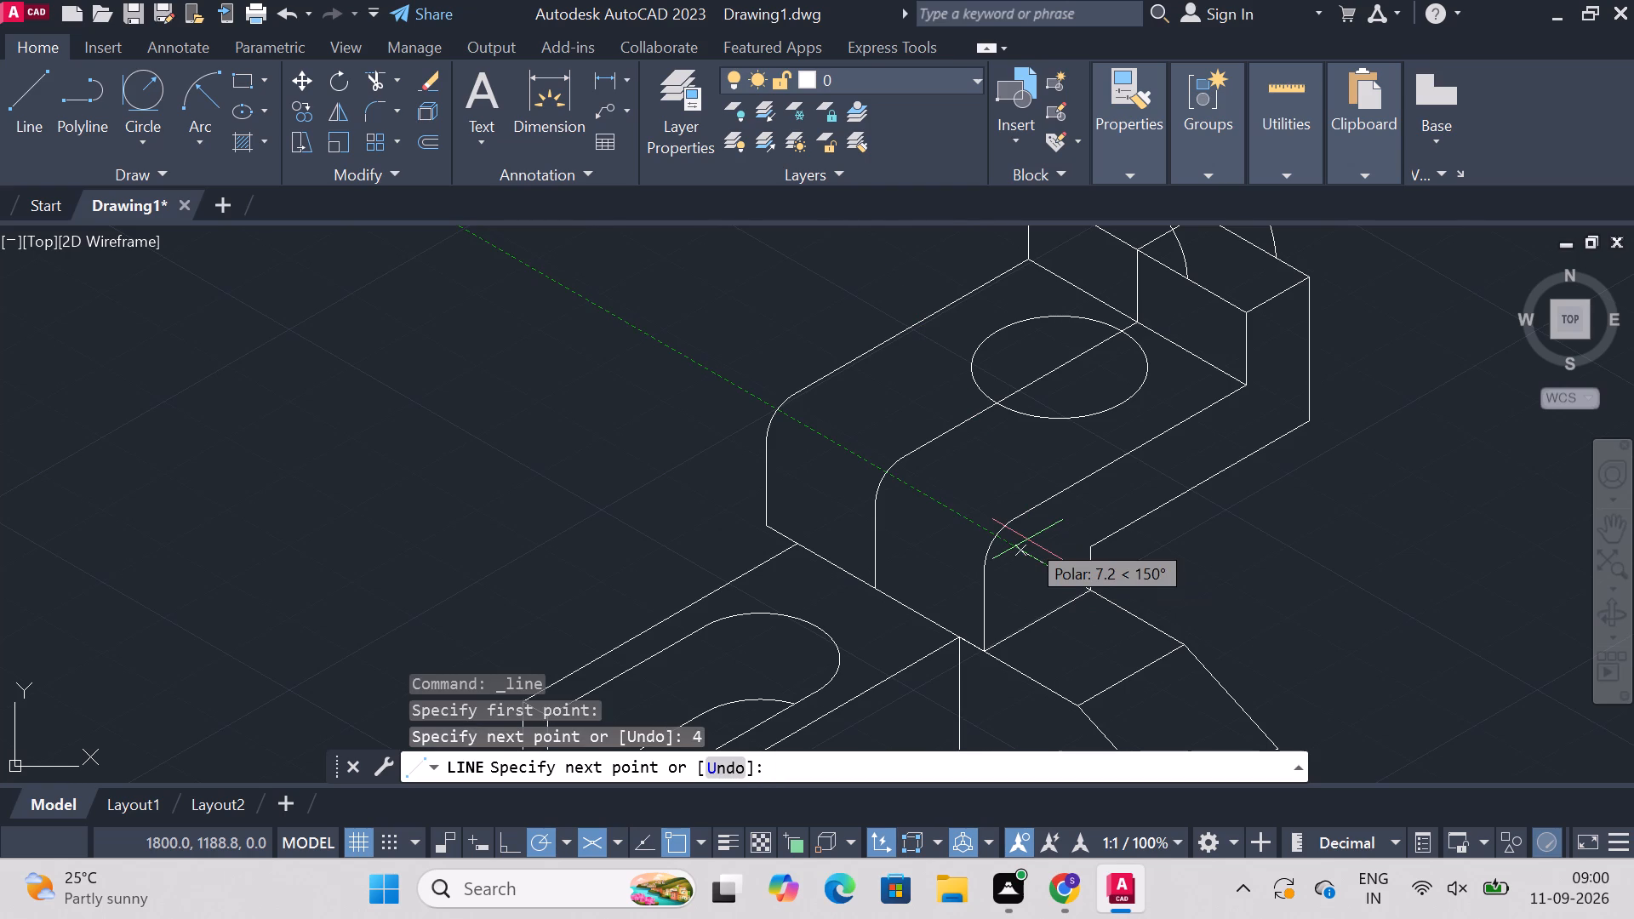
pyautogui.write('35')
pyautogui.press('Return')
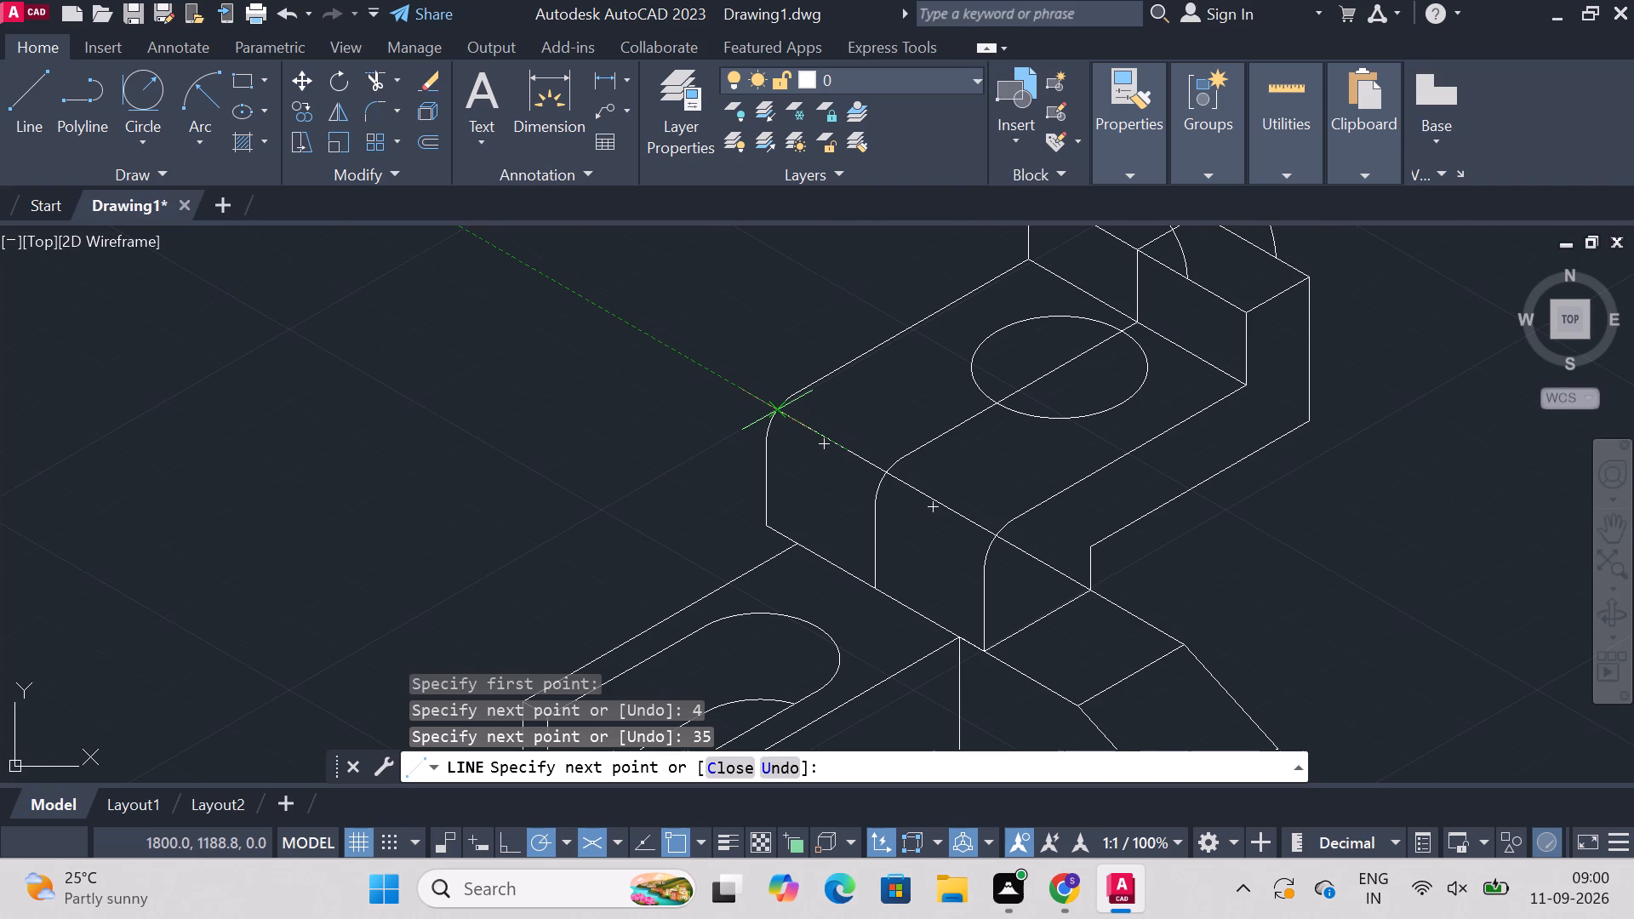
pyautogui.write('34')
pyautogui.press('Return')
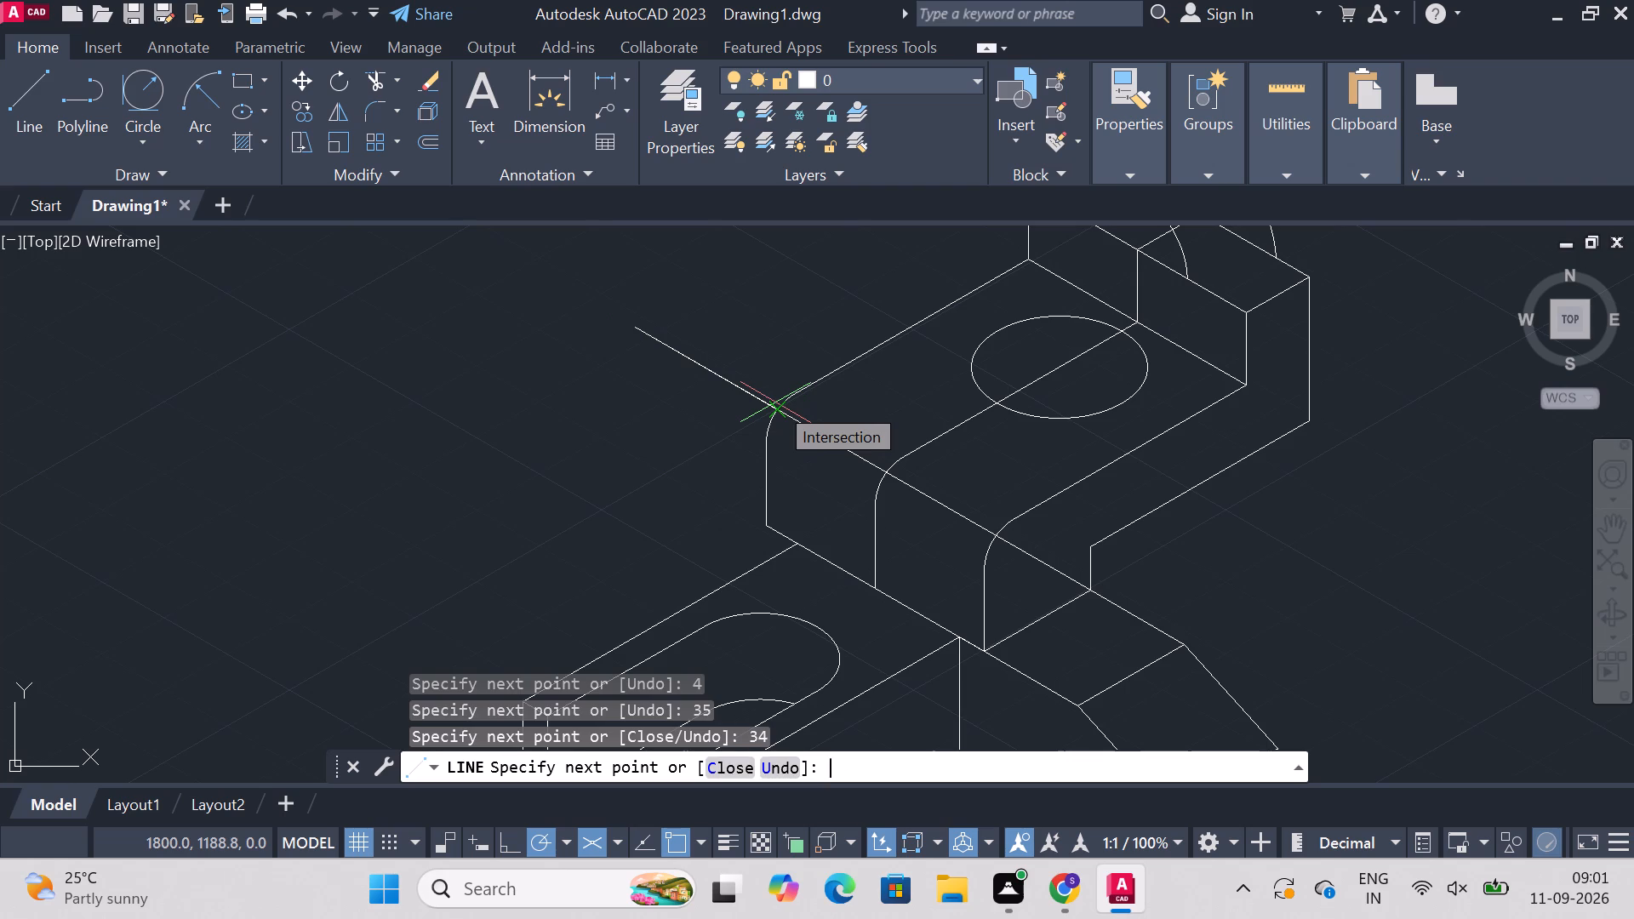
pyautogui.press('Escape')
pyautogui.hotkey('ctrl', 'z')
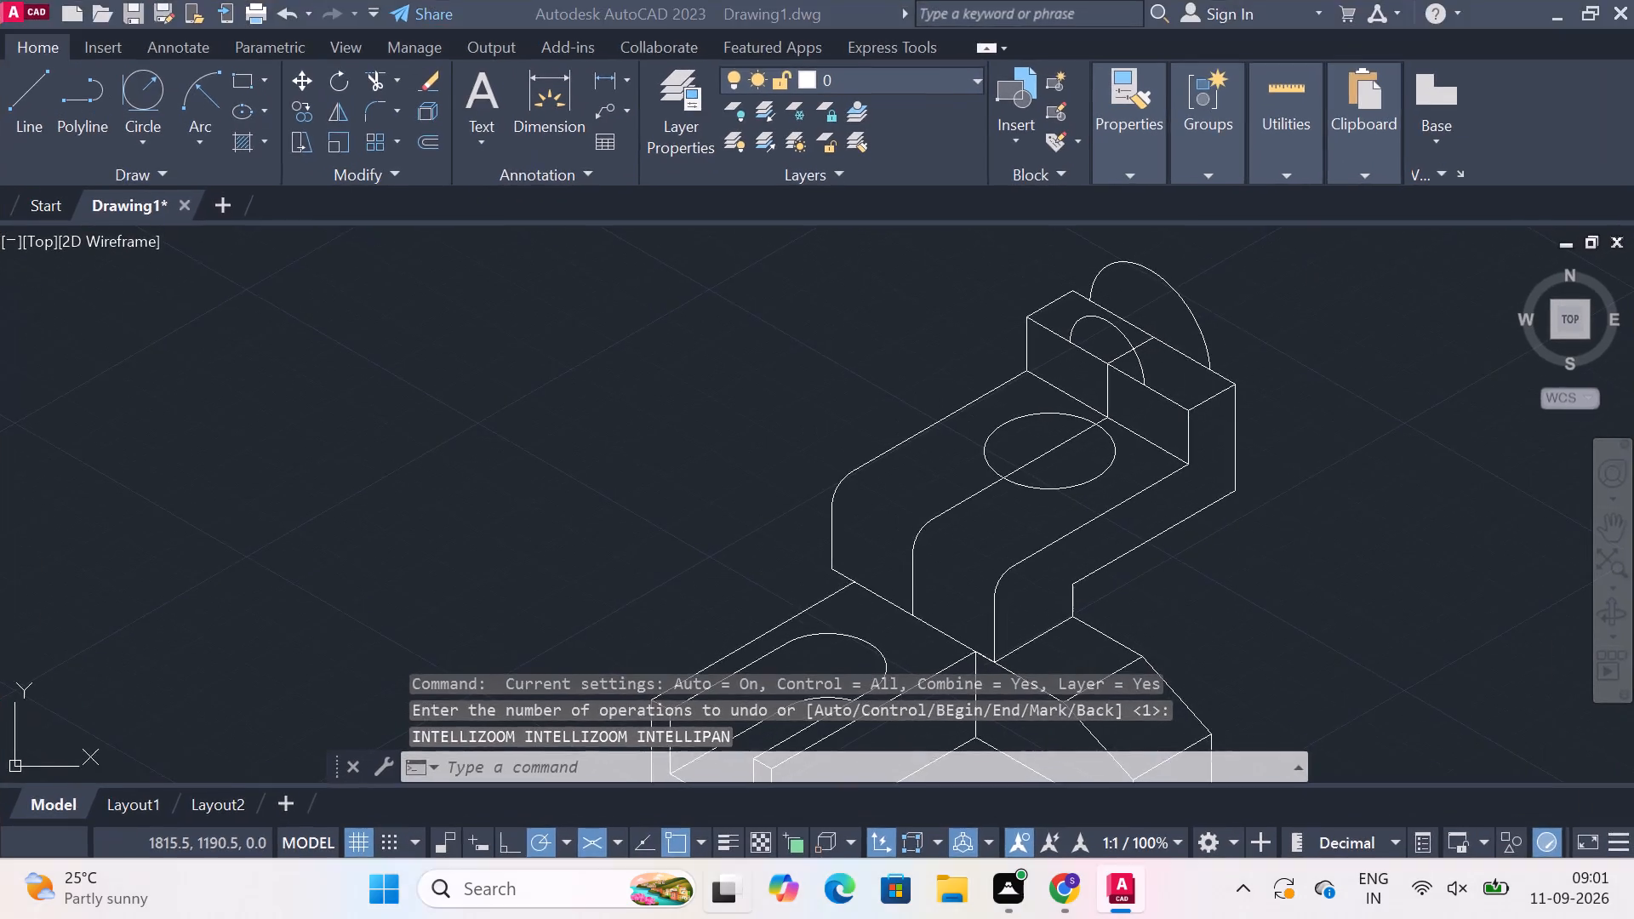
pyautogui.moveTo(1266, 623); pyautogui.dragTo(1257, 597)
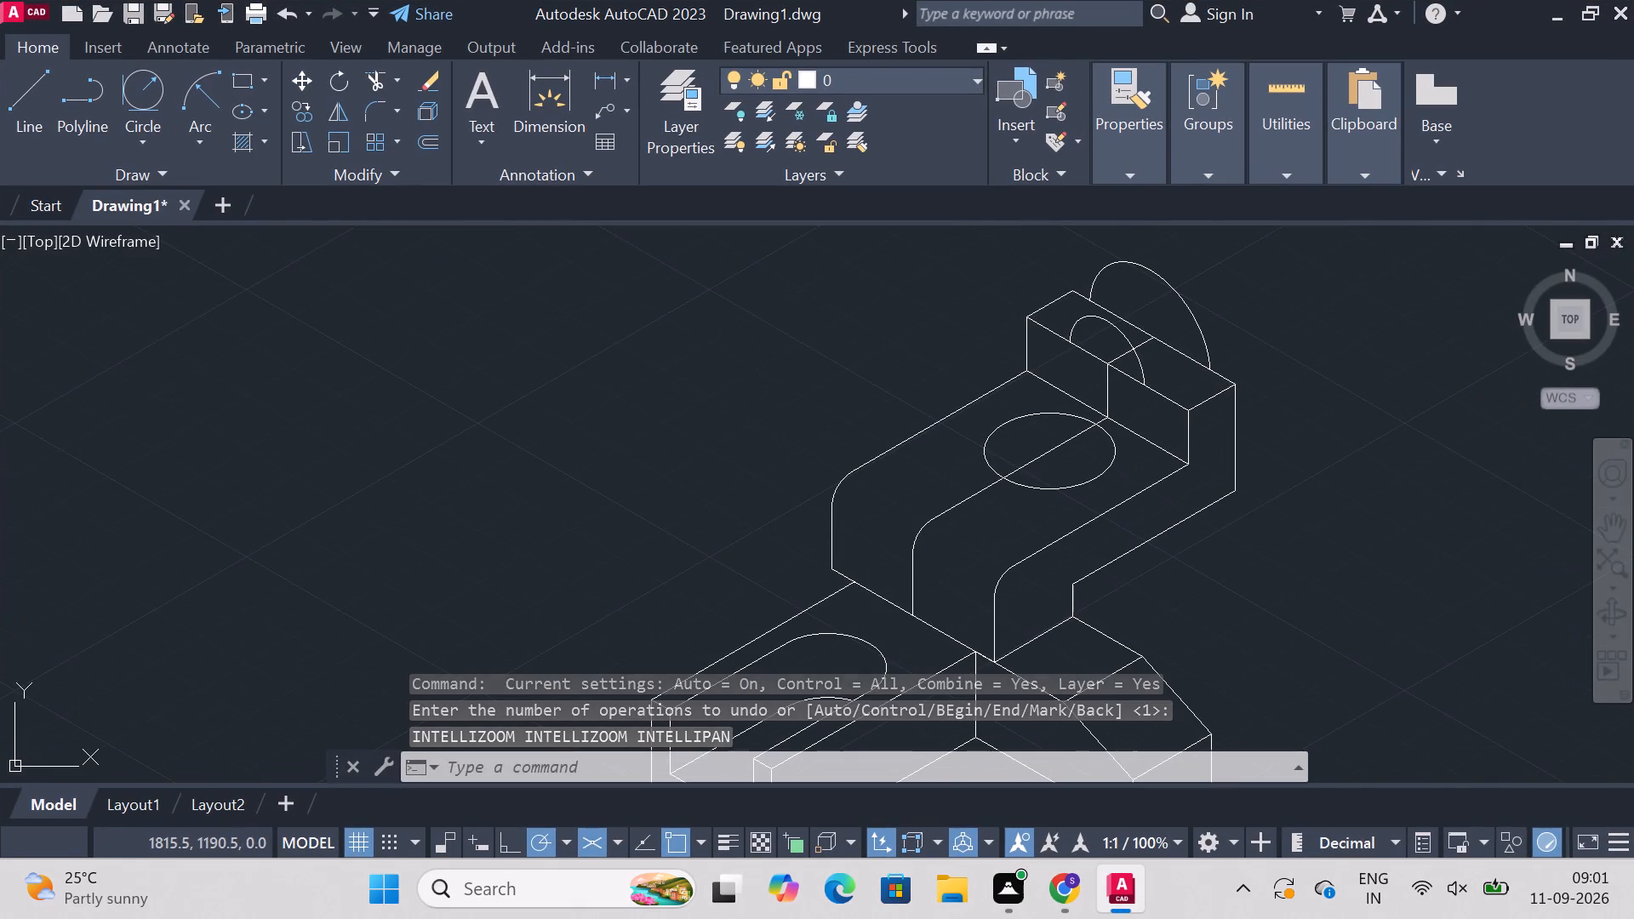
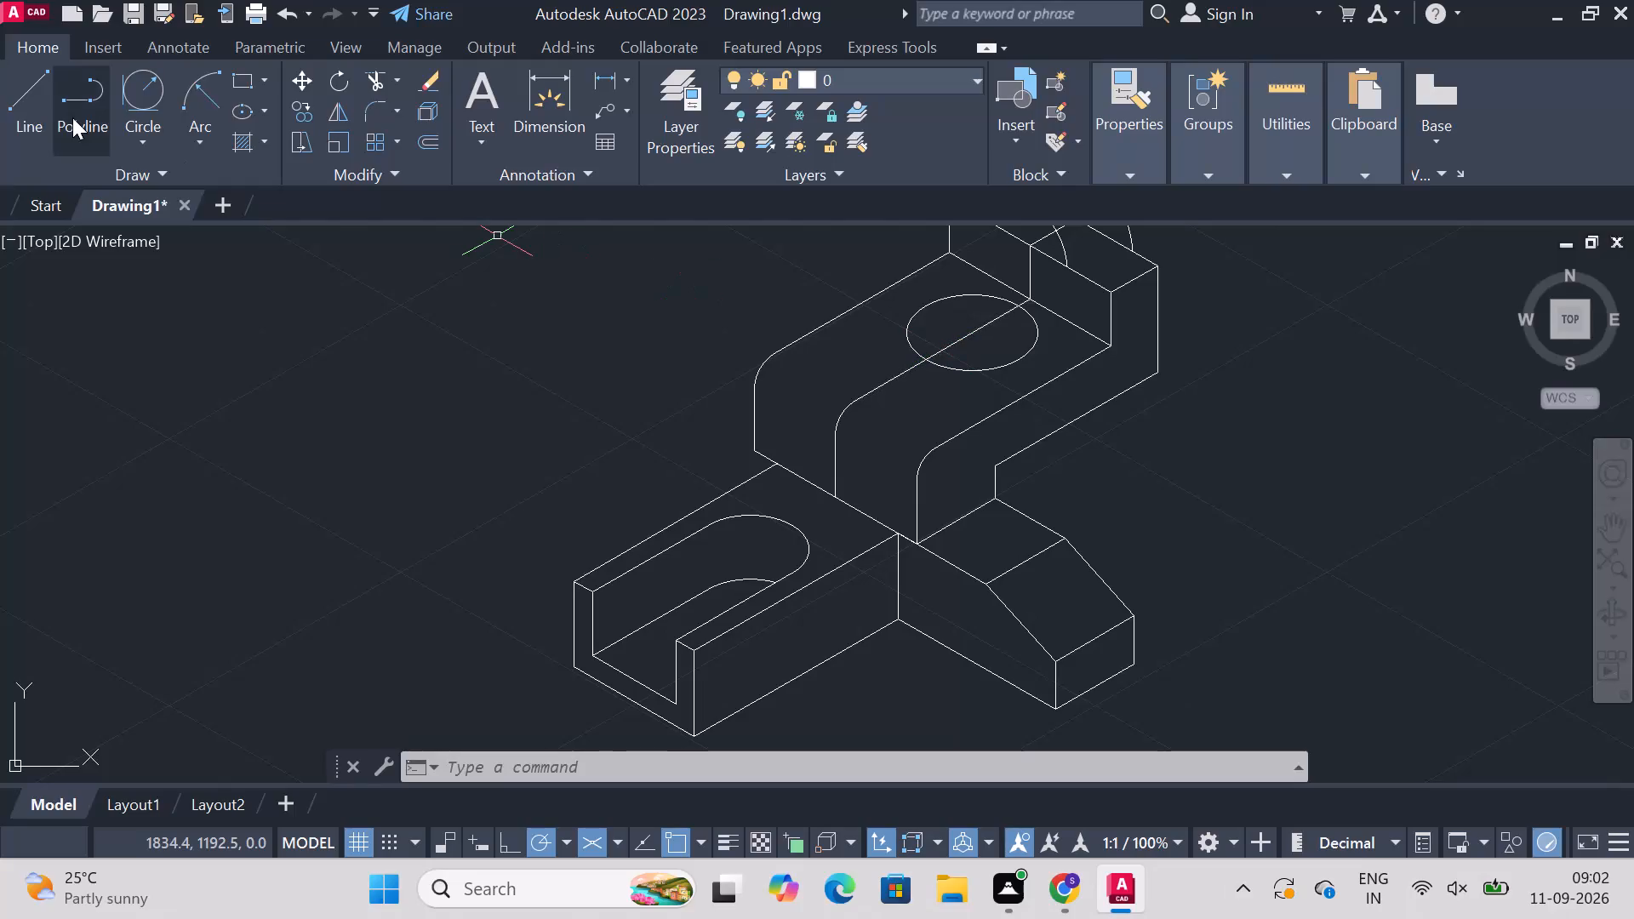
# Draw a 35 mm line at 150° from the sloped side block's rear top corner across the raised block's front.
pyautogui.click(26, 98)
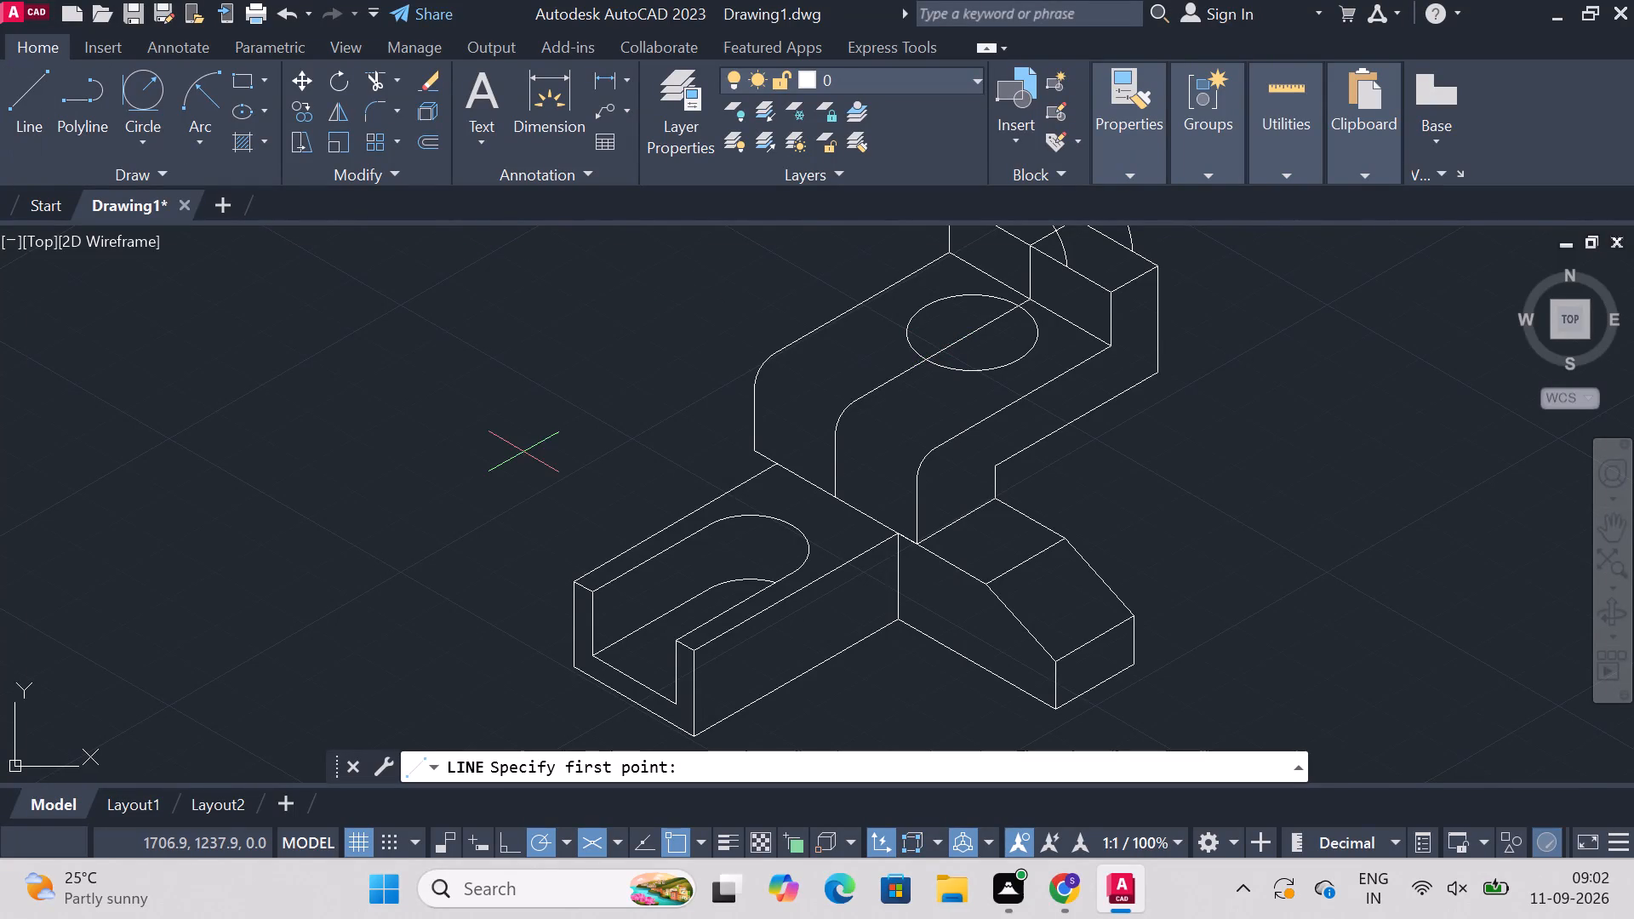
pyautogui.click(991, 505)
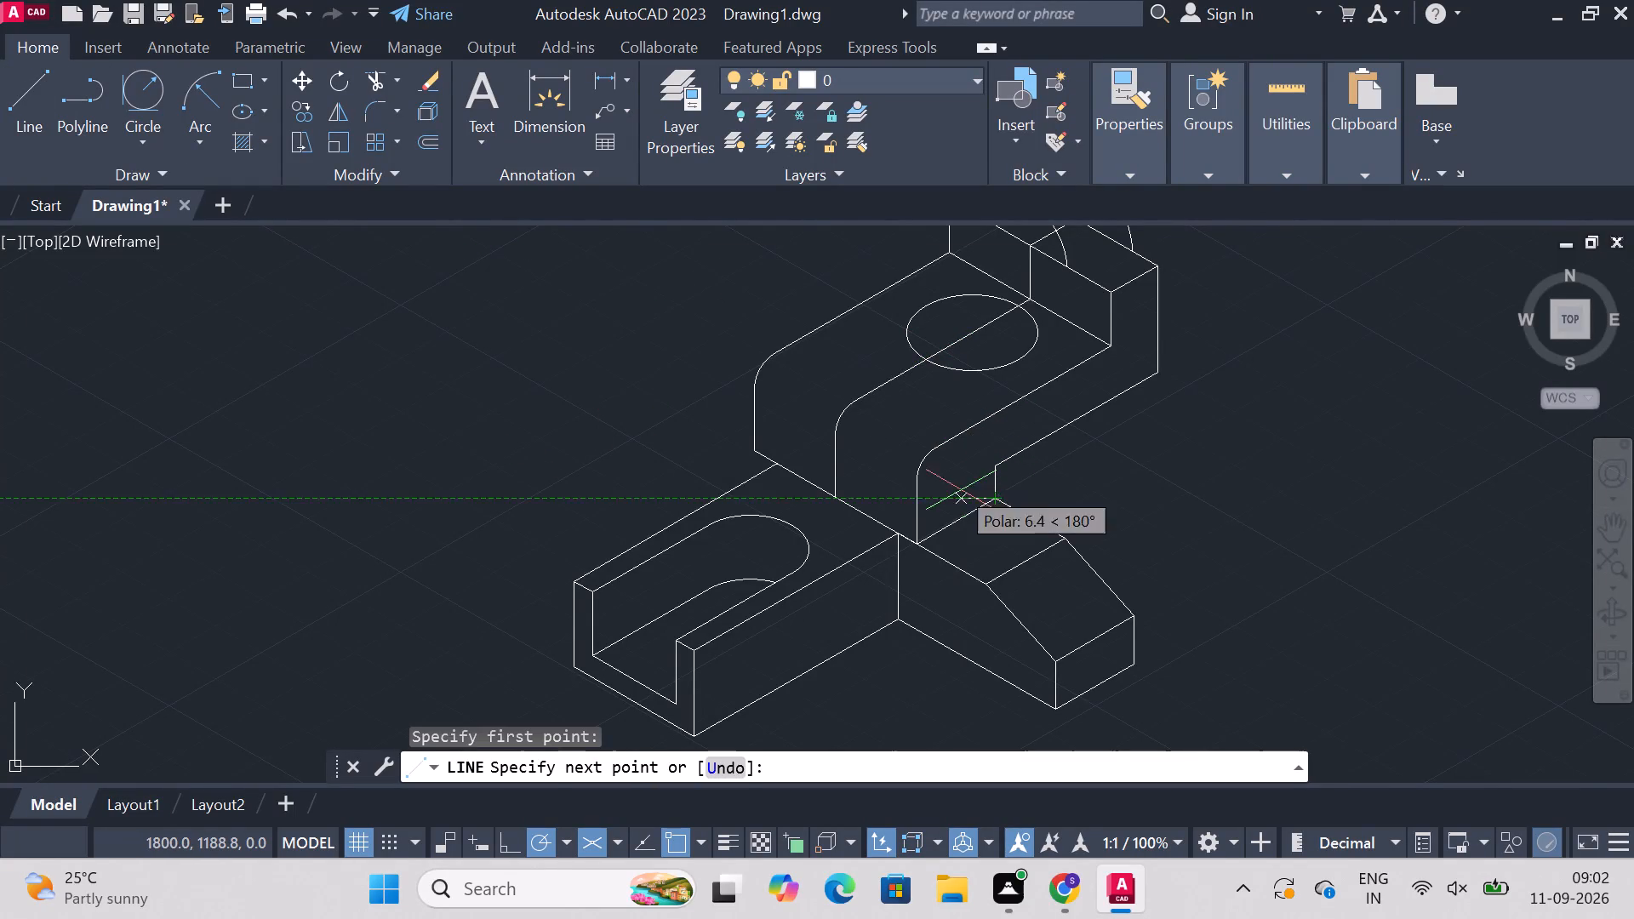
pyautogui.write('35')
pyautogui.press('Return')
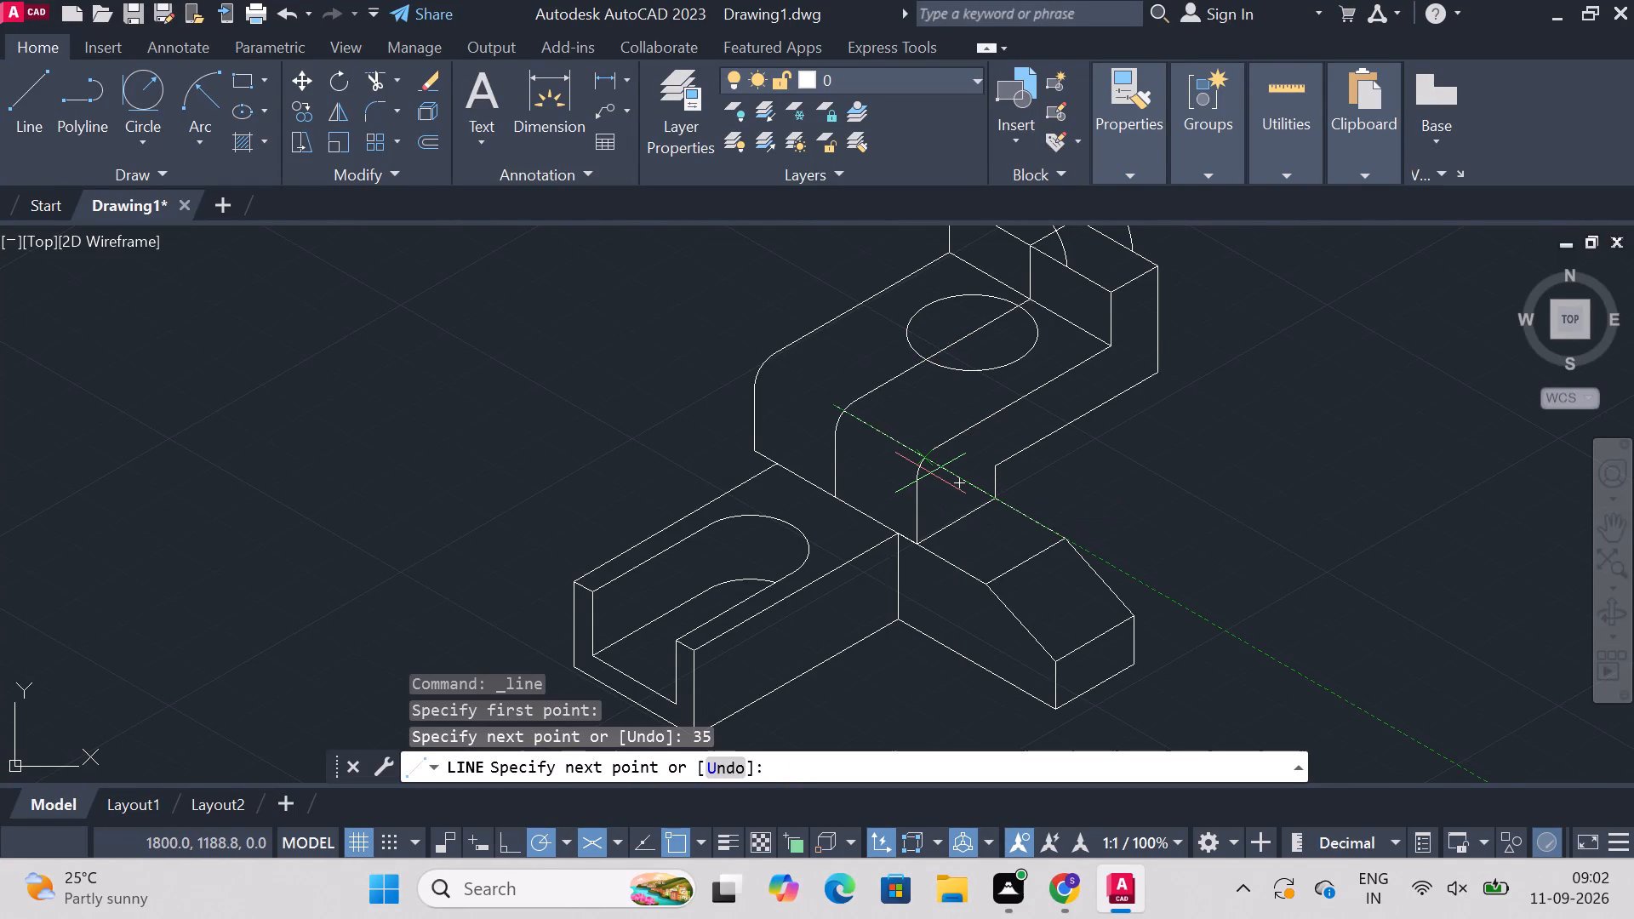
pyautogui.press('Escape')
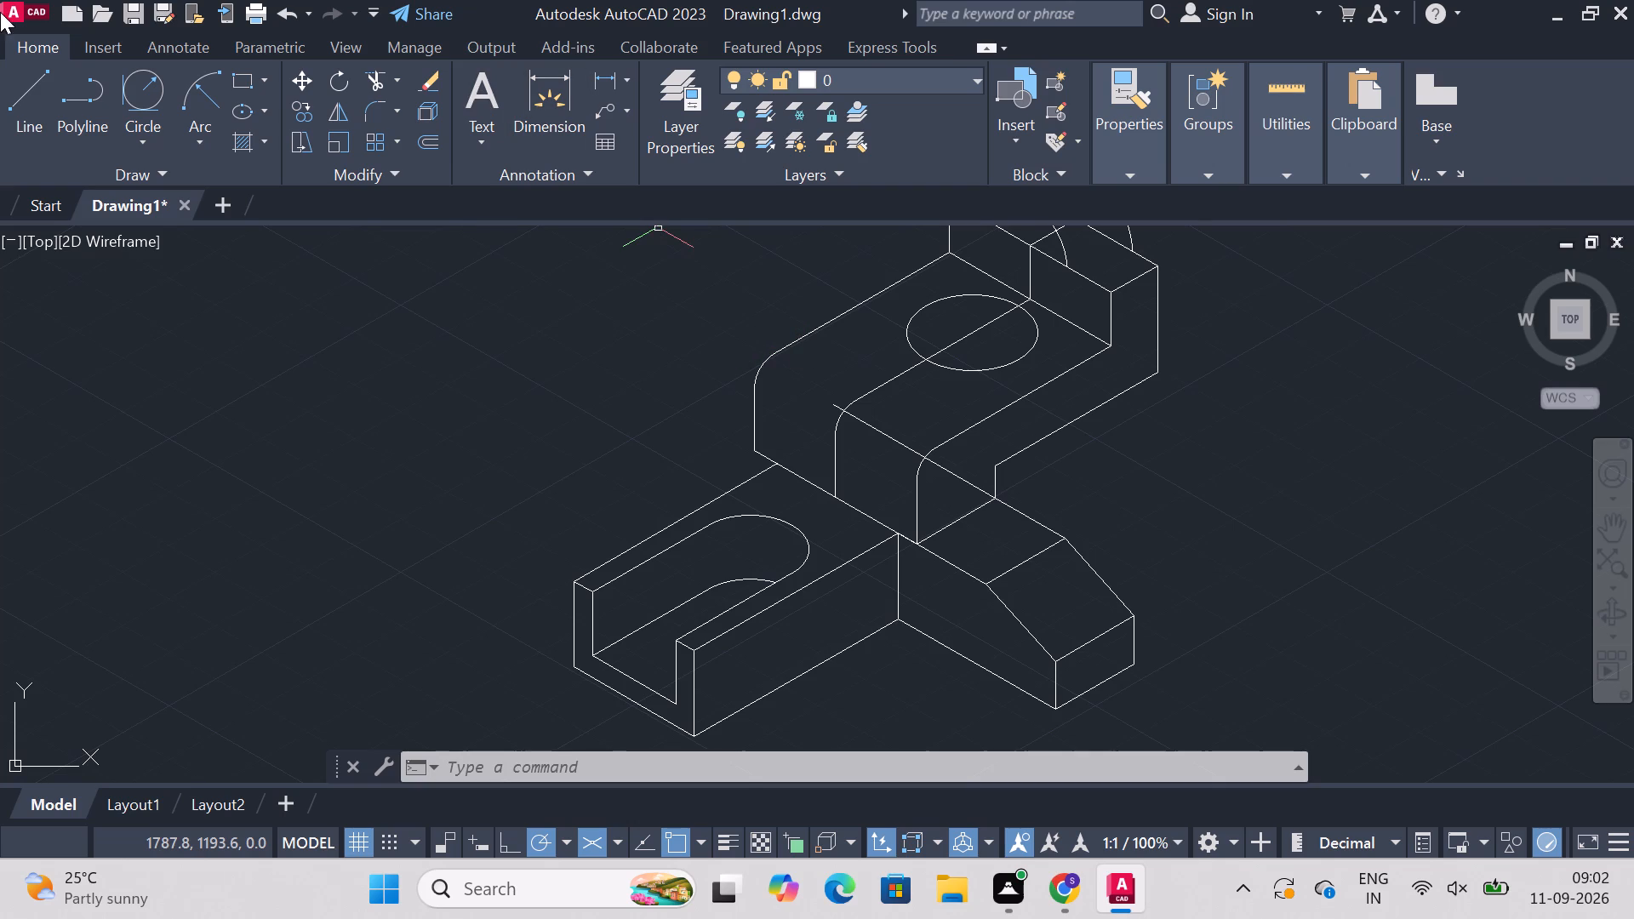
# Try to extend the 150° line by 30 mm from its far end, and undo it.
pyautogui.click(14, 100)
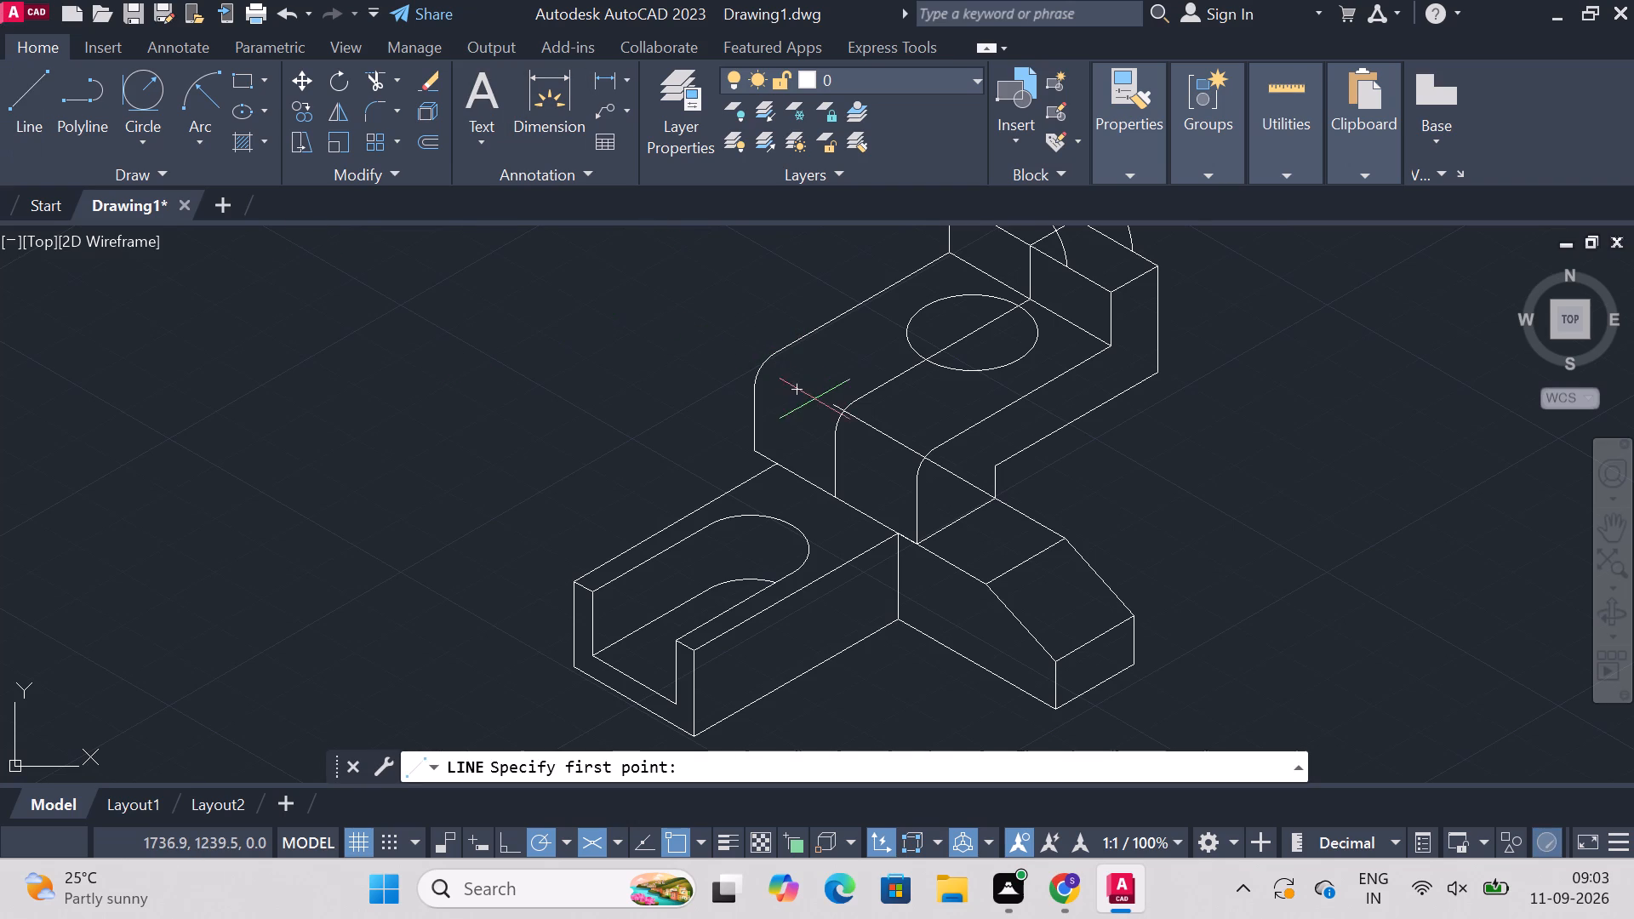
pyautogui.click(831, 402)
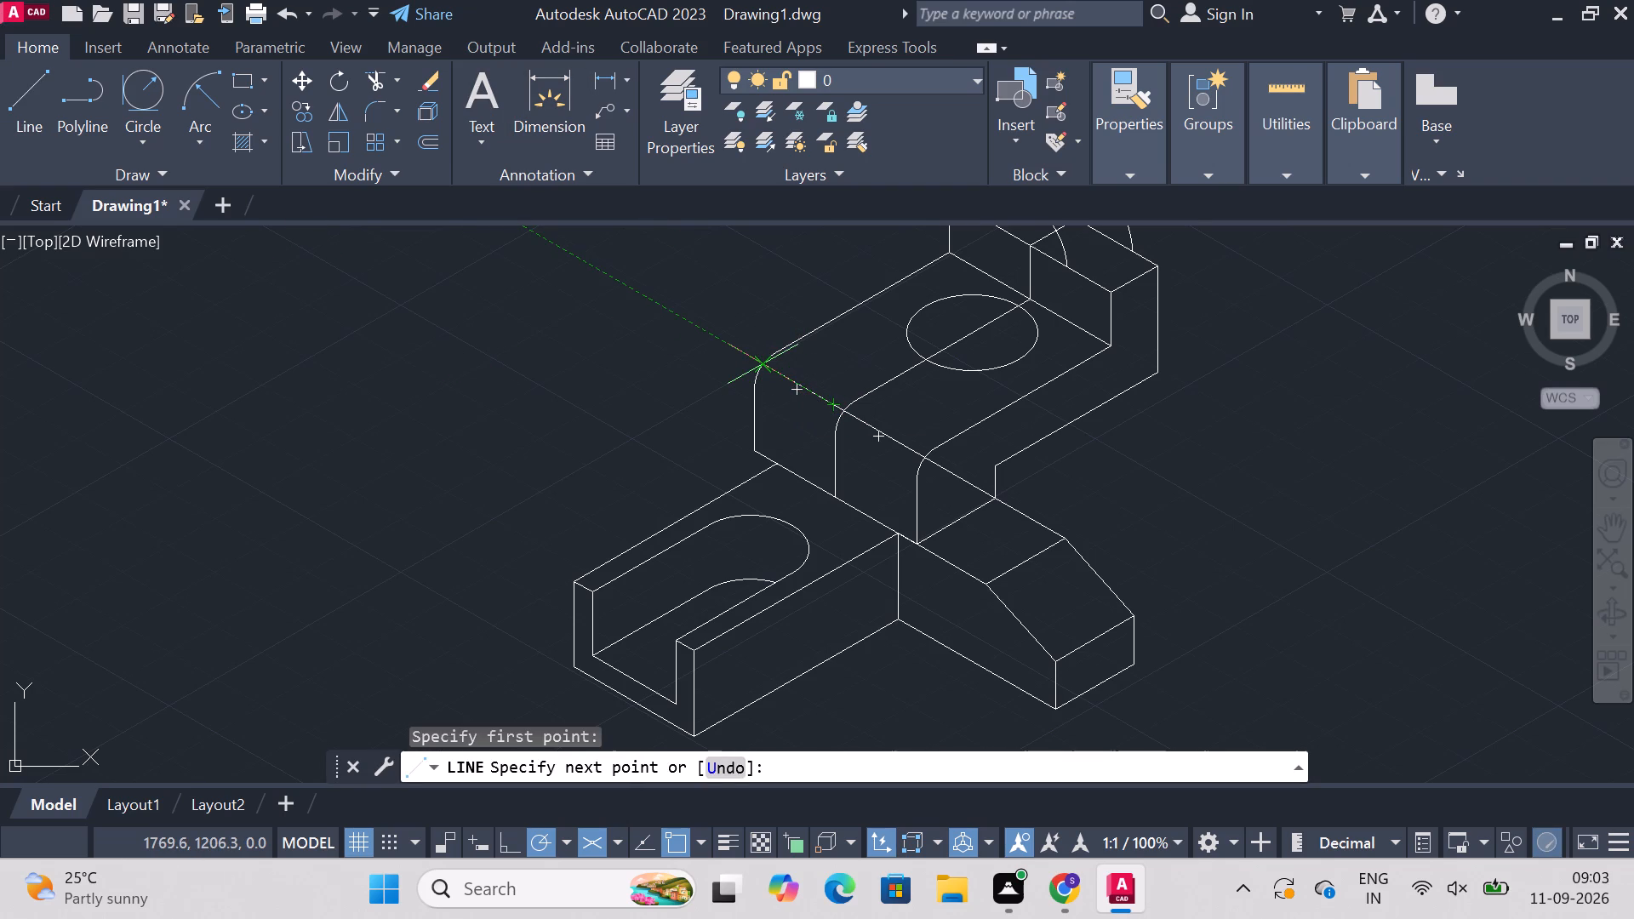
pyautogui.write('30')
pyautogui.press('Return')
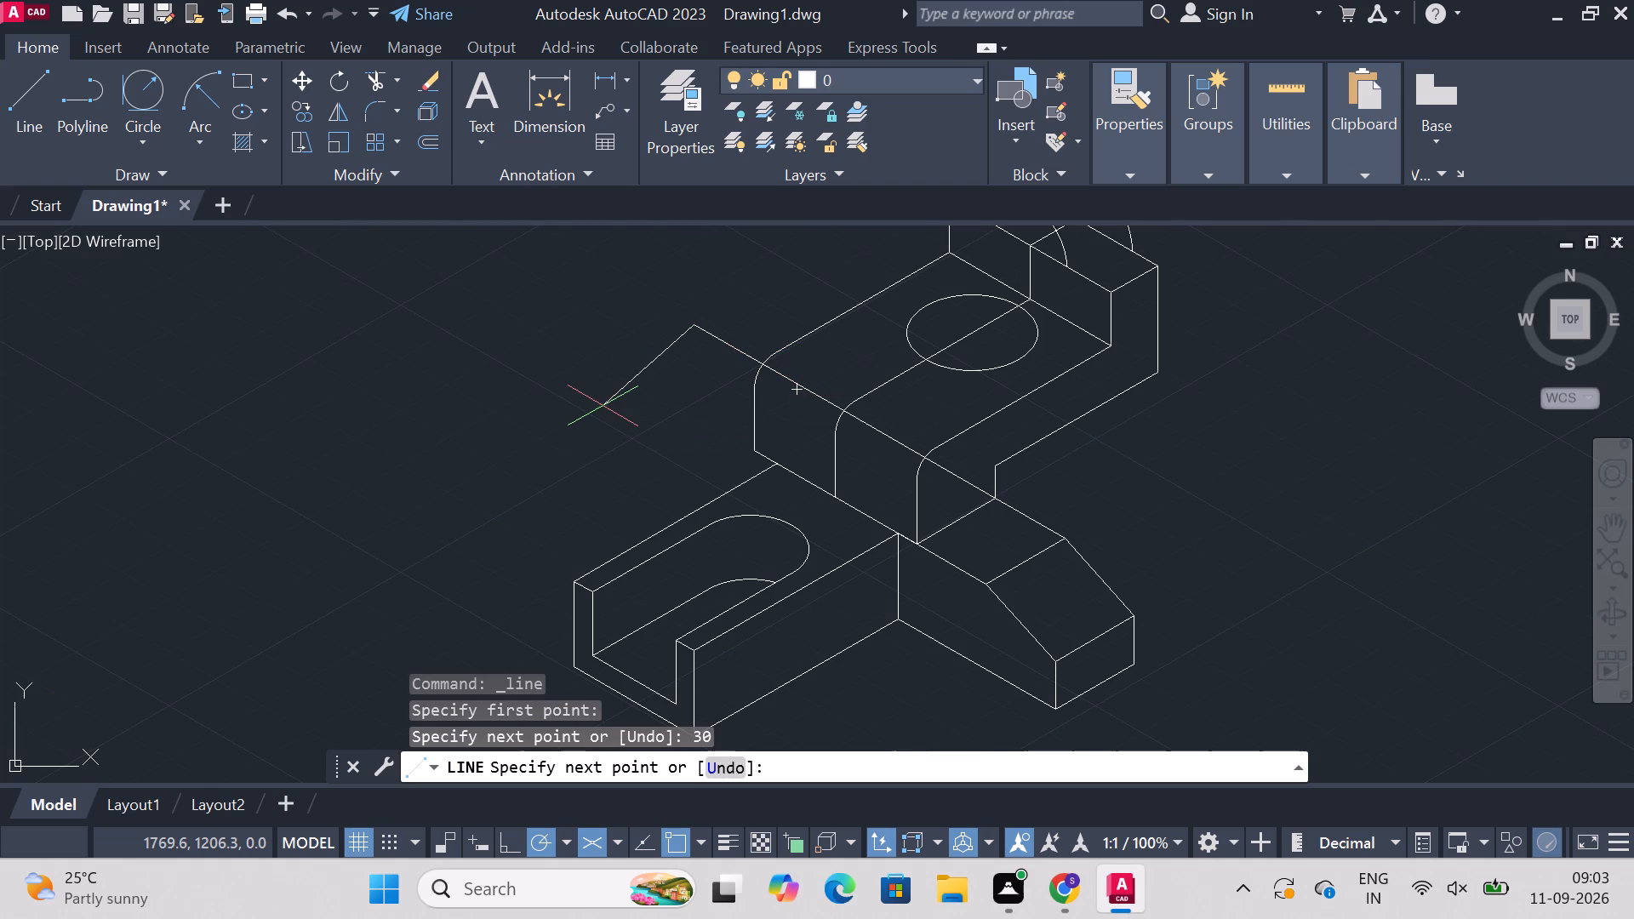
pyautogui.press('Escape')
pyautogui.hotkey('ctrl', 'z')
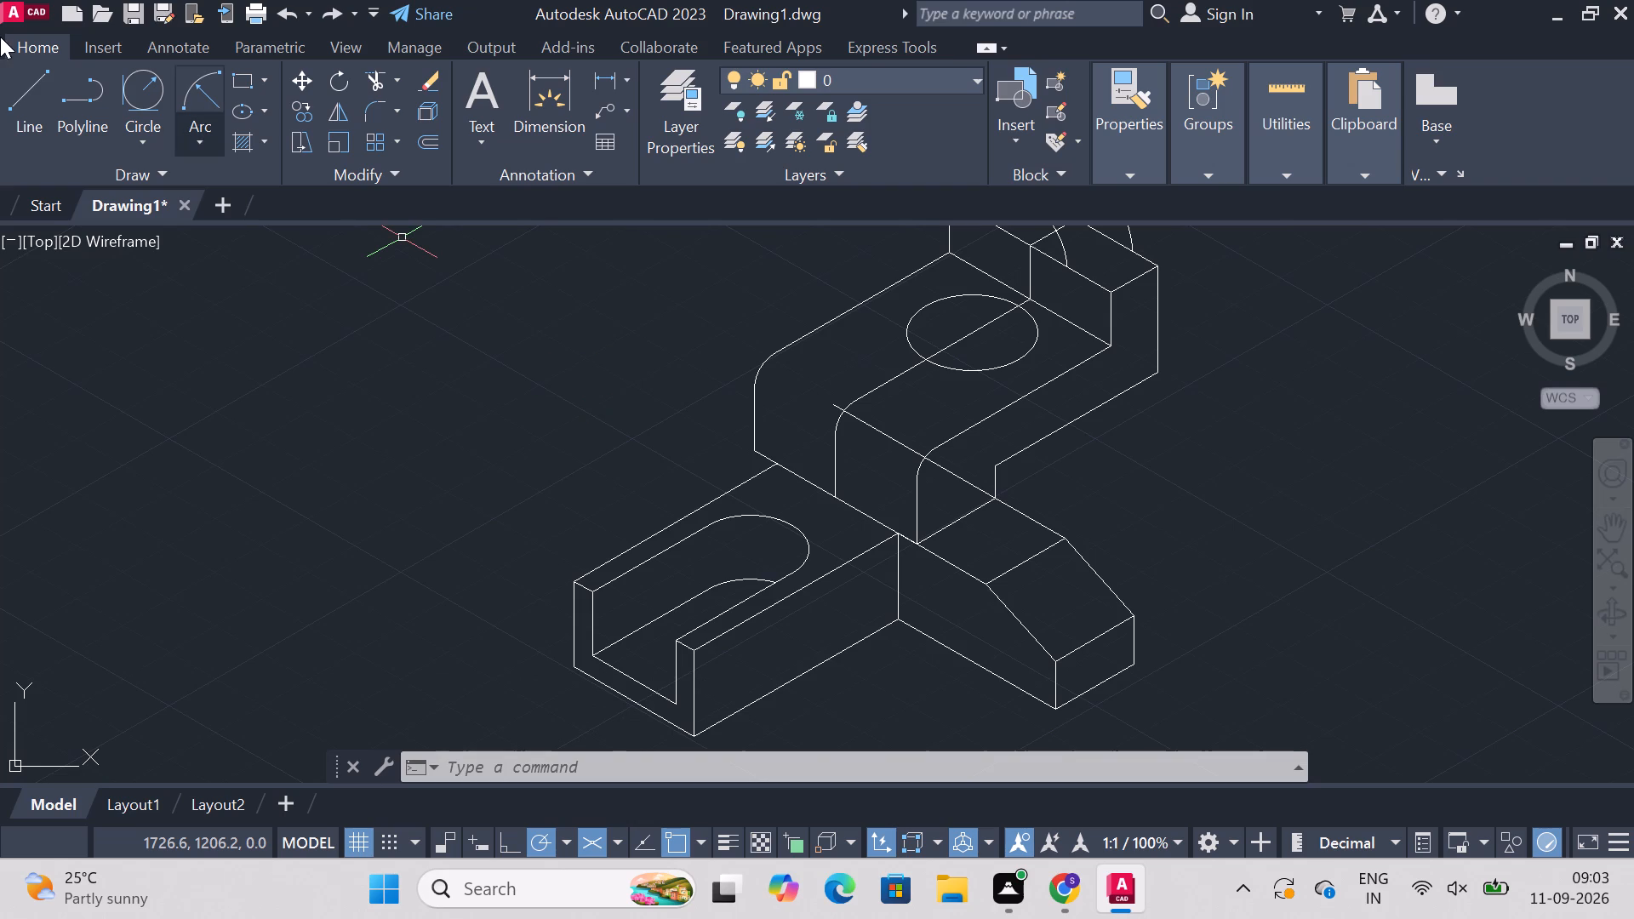
# From the channel block's rear top corner, draw a second side block's top outline: 34 mm at 150°, 17 mm at 30°, 34 mm at 330°.
pyautogui.click(36, 95)
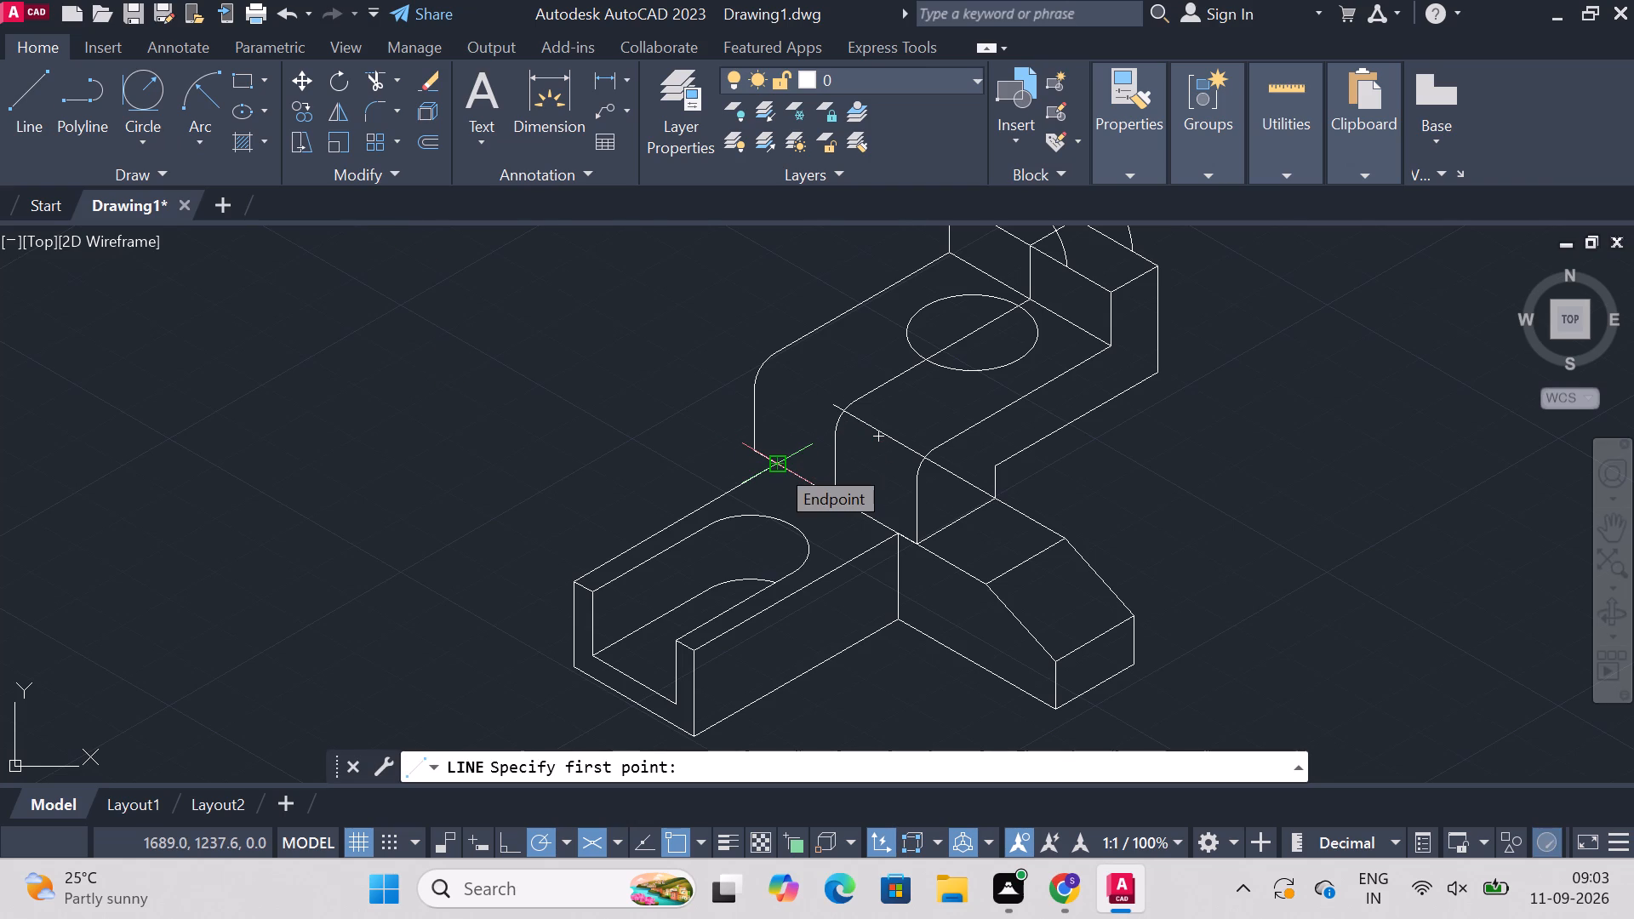
pyautogui.click(776, 465)
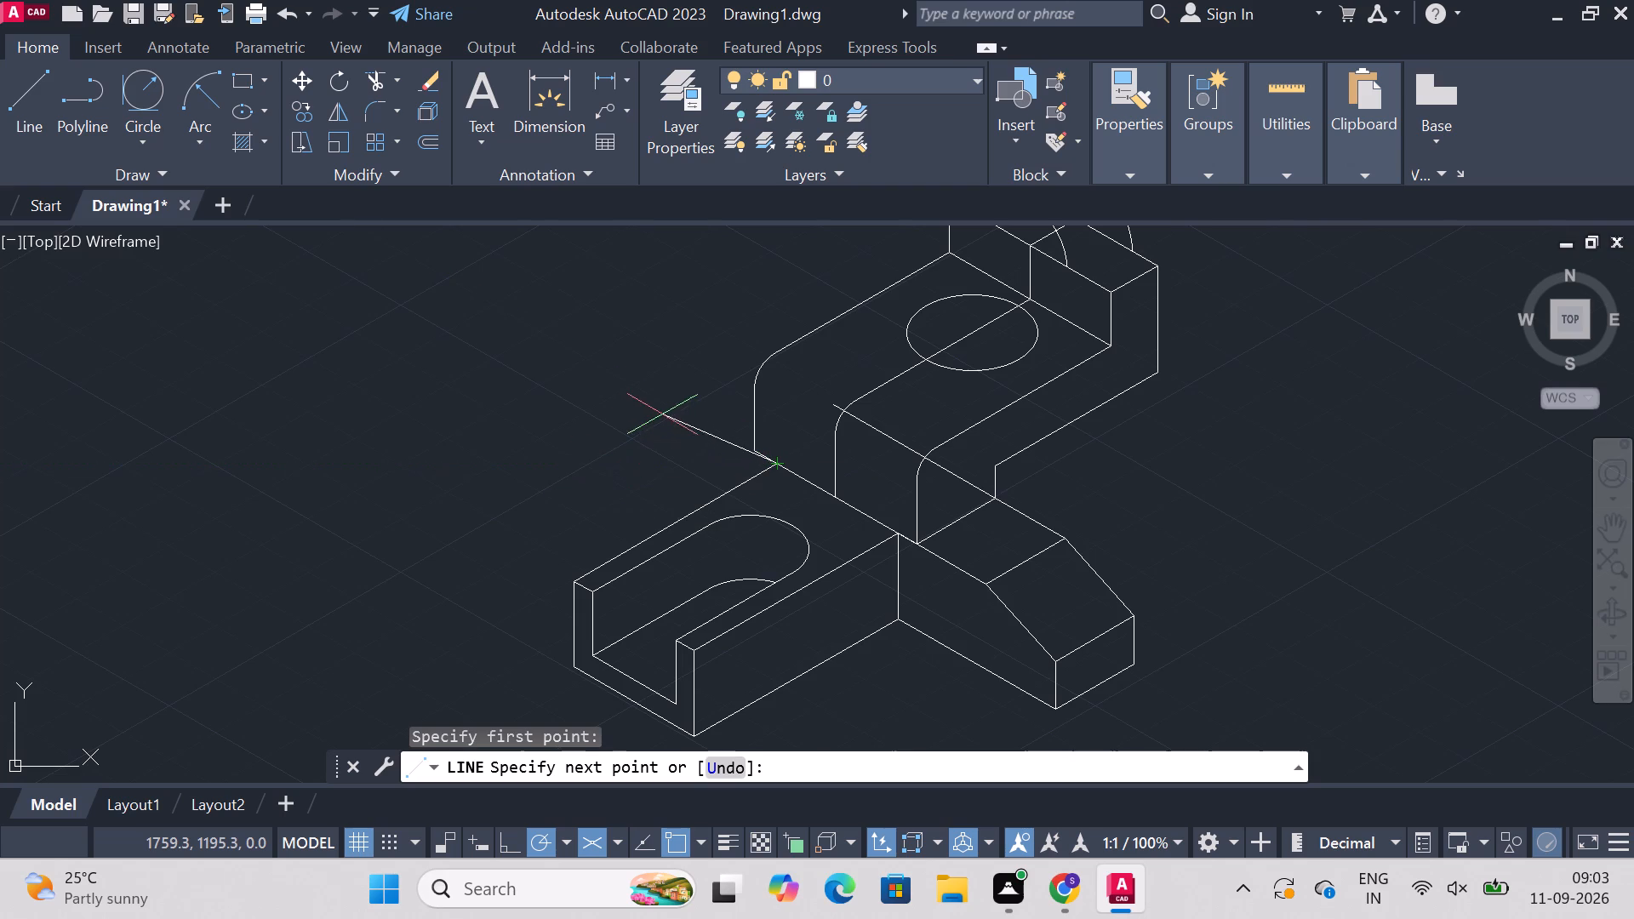
pyautogui.write('34')
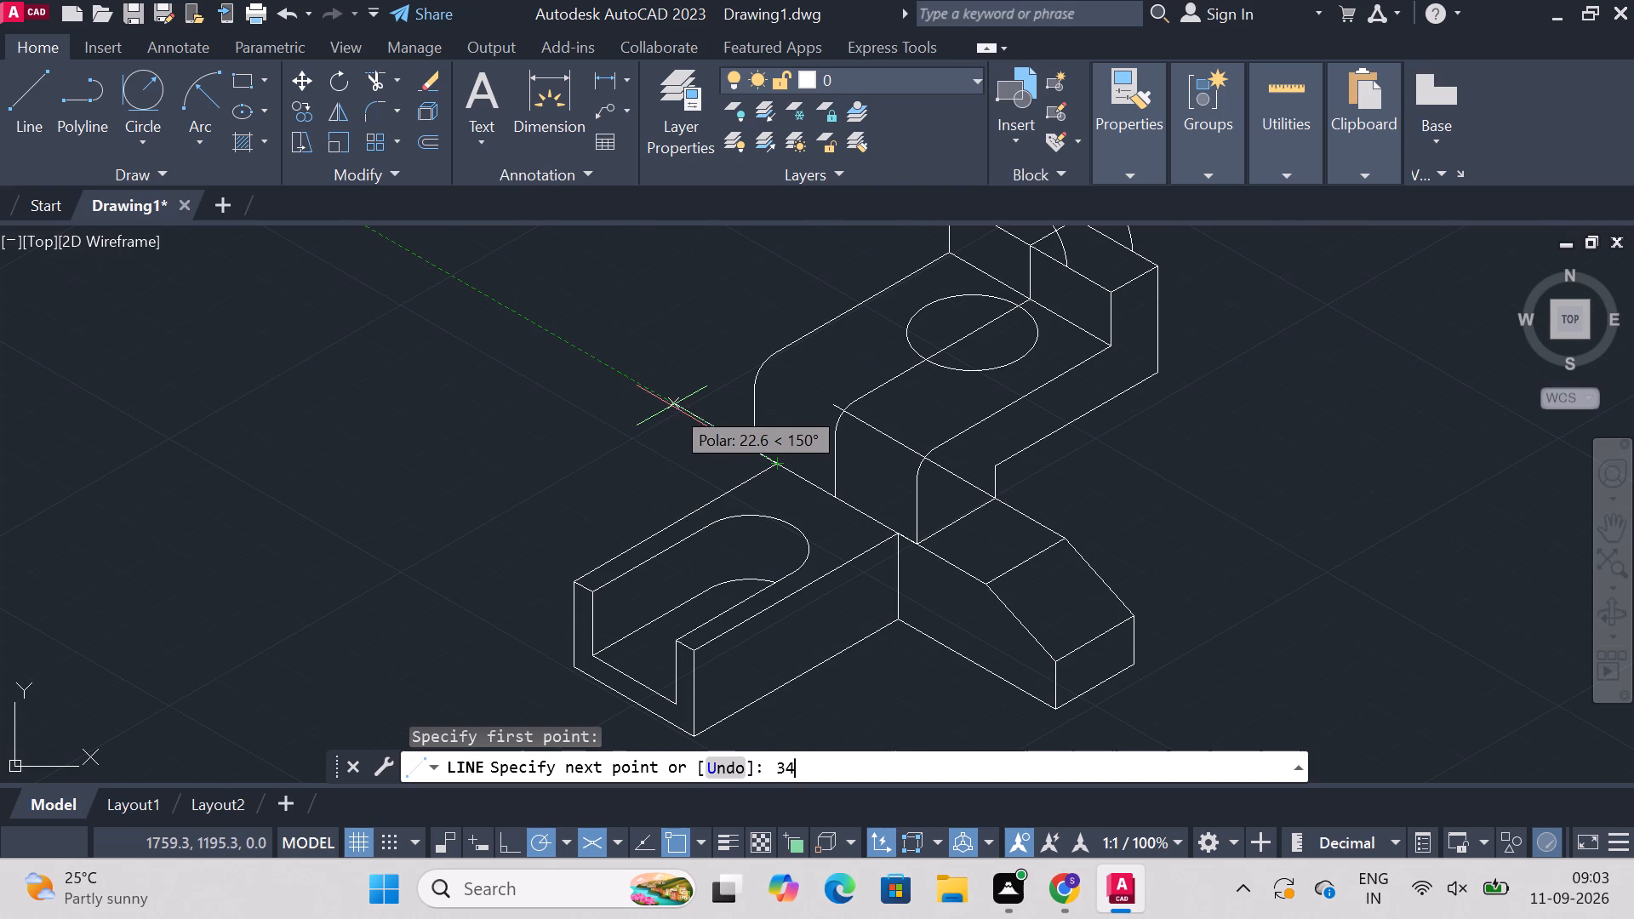
pyautogui.press('Return')
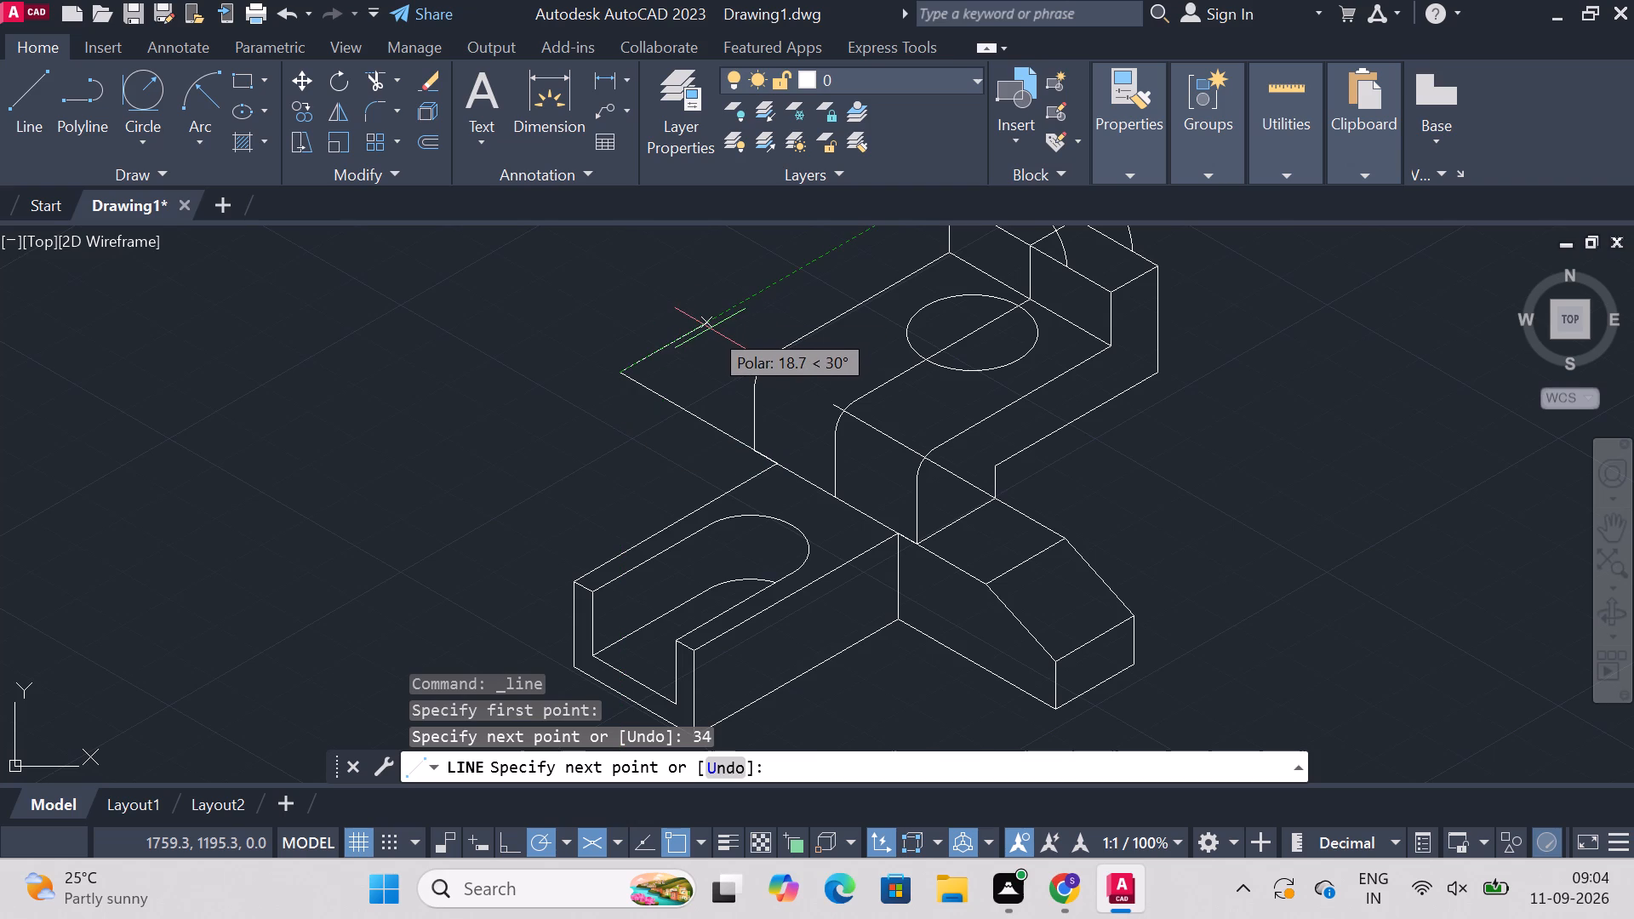
pyautogui.write('17')
pyautogui.press('Return')
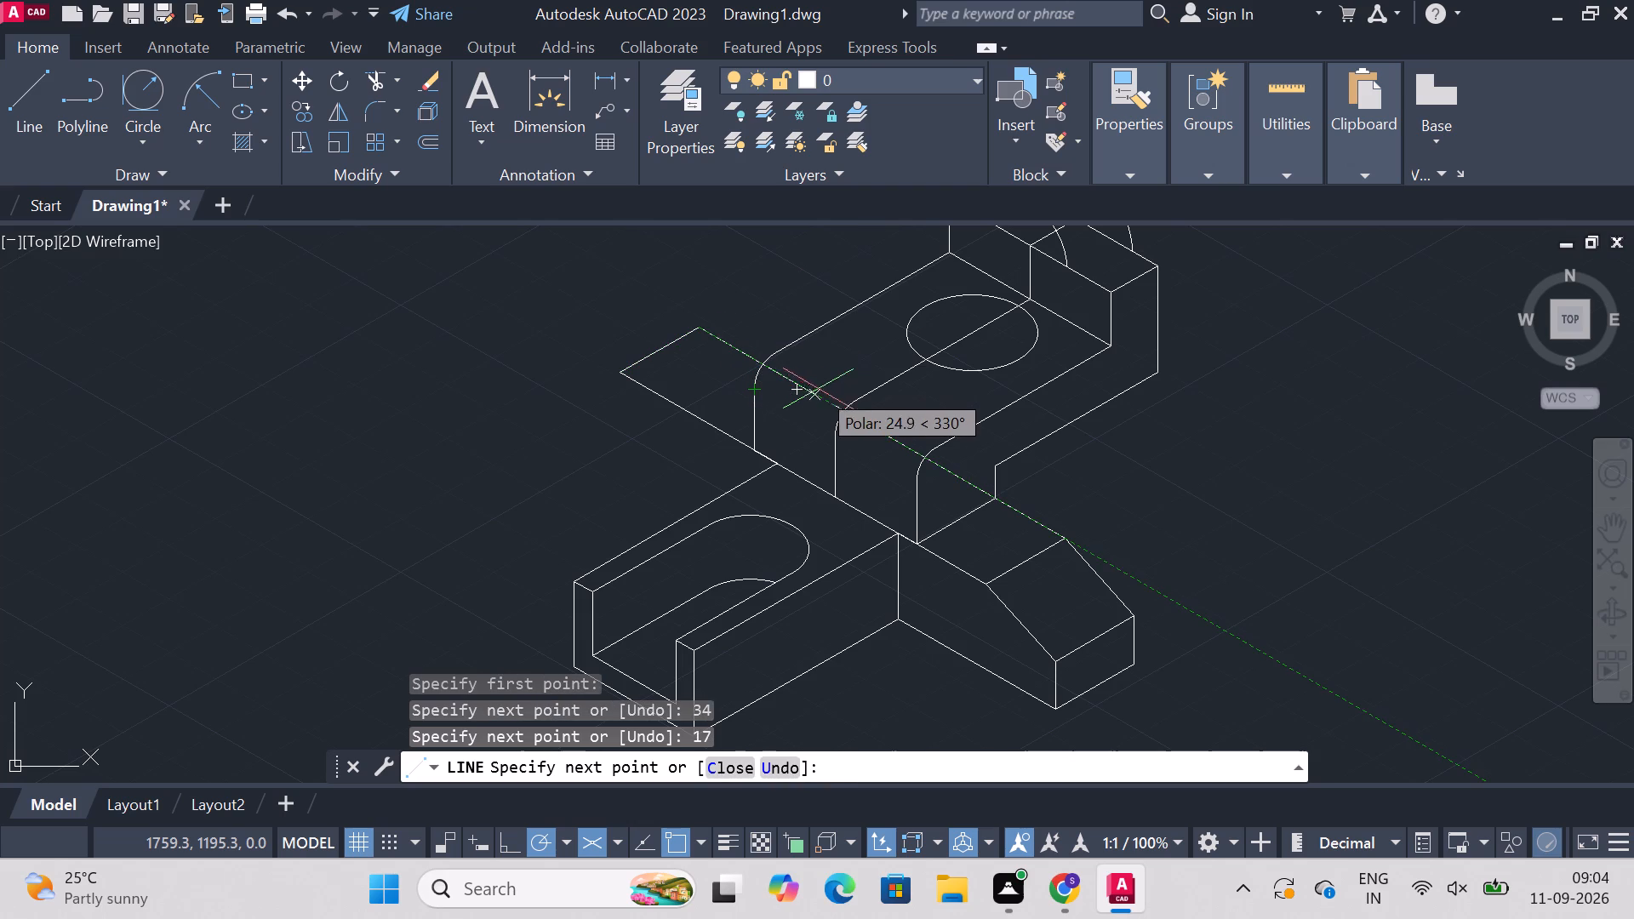
pyautogui.write('34')
pyautogui.press('Return')
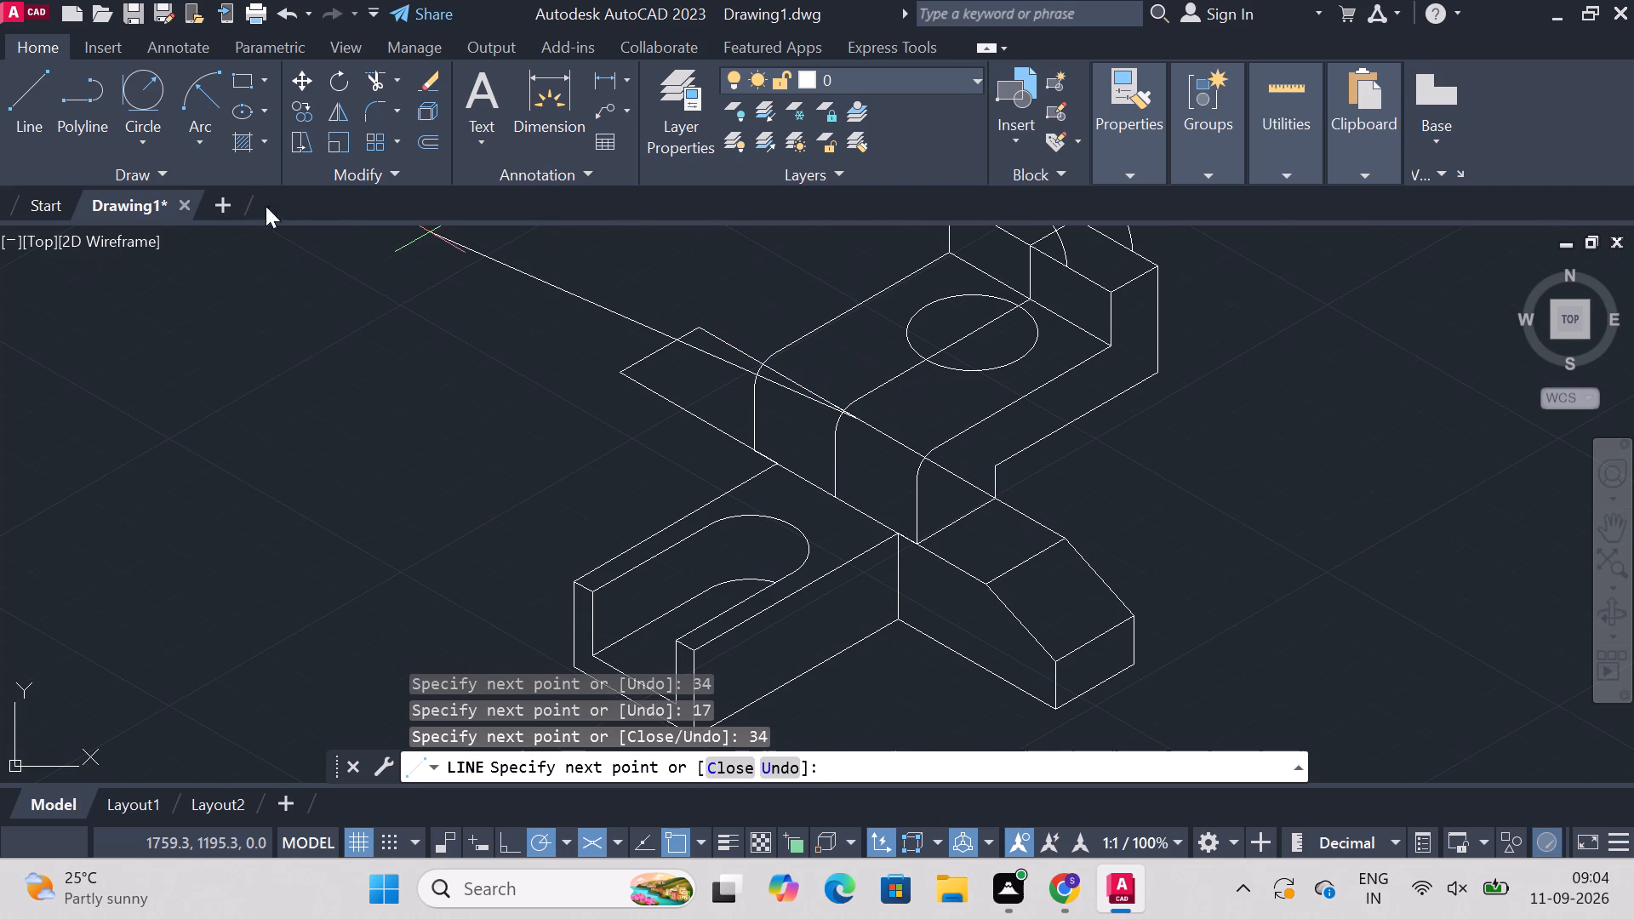
pyautogui.press('Escape')
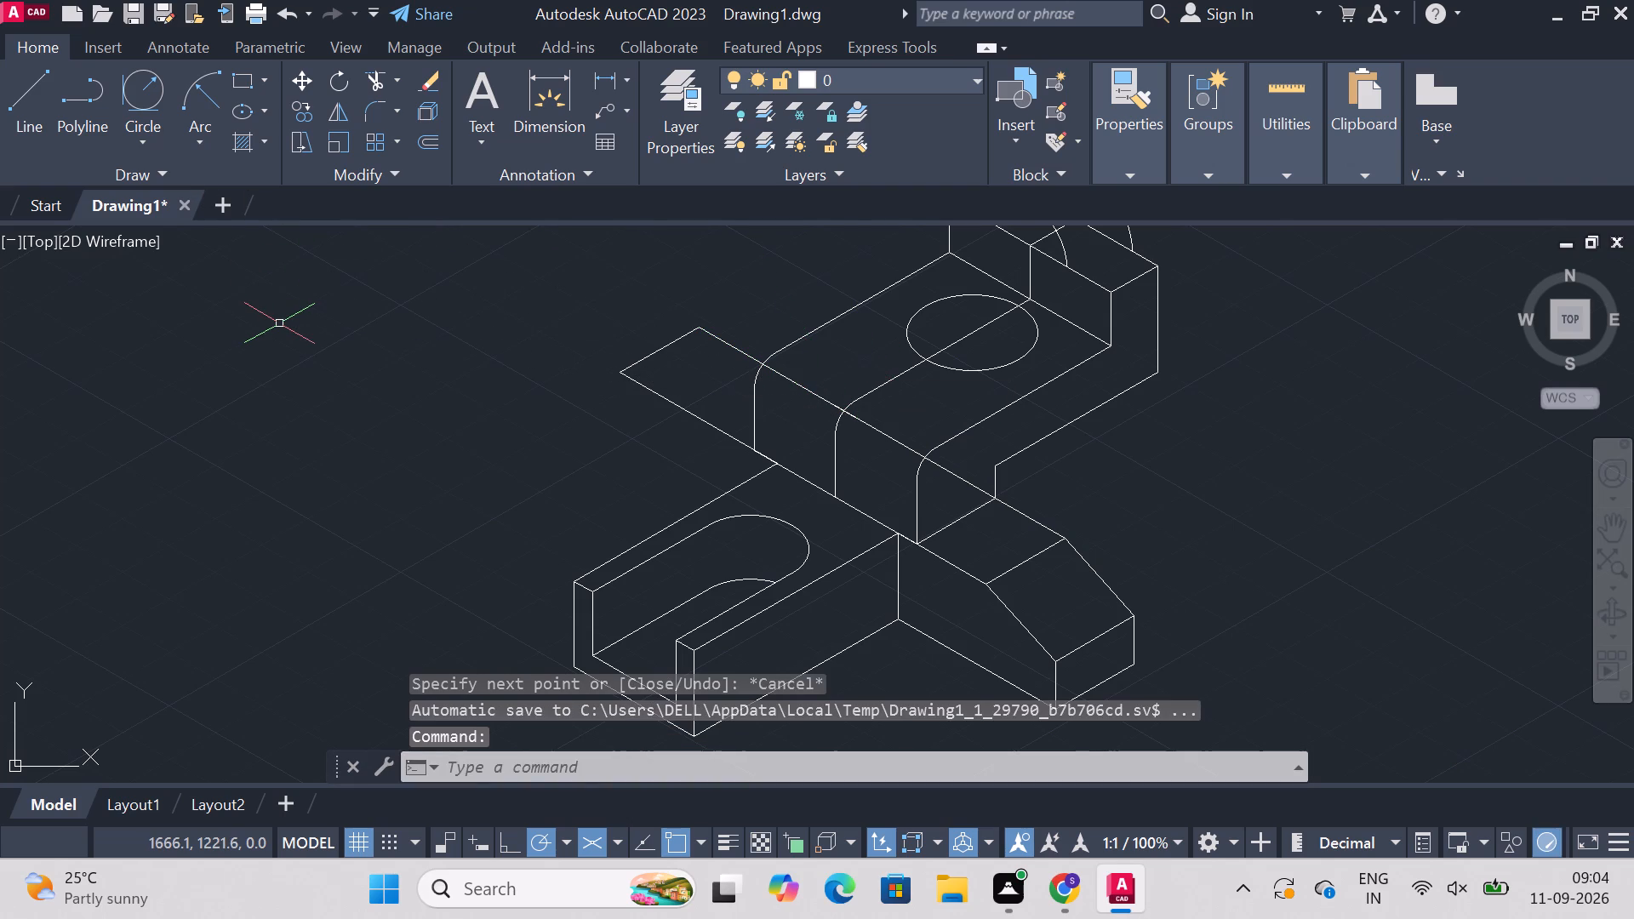
# Trim away the 35 mm construction line and the part of the new top outline that crosses the raised block.
pyautogui.click(373, 83)
pyautogui.click(820, 395)
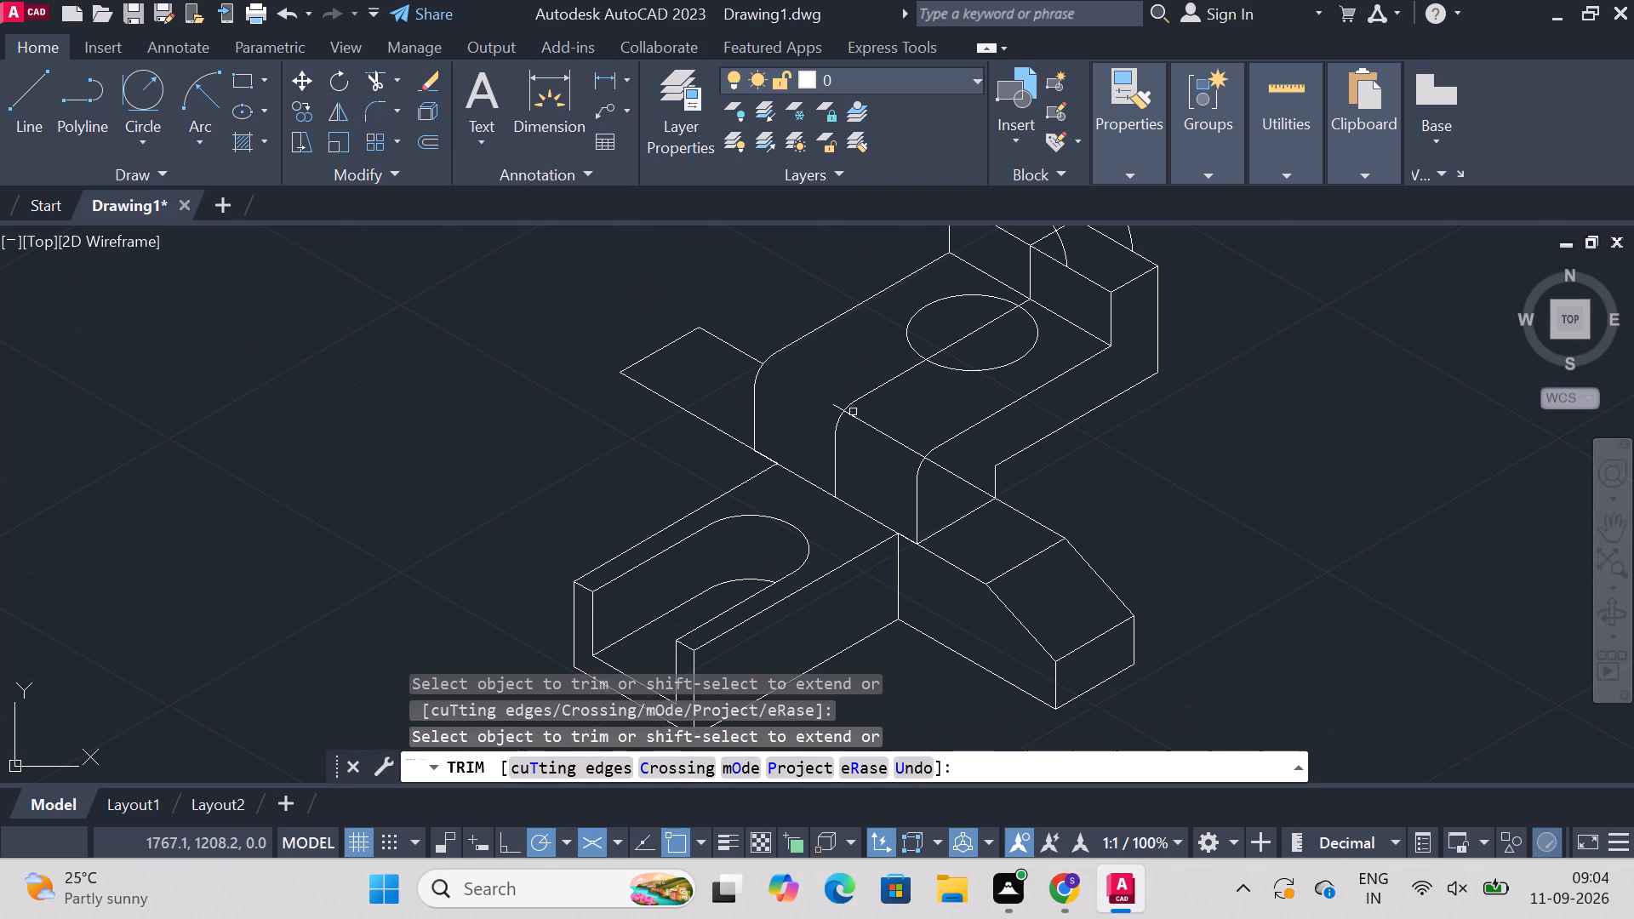
pyautogui.click(869, 423)
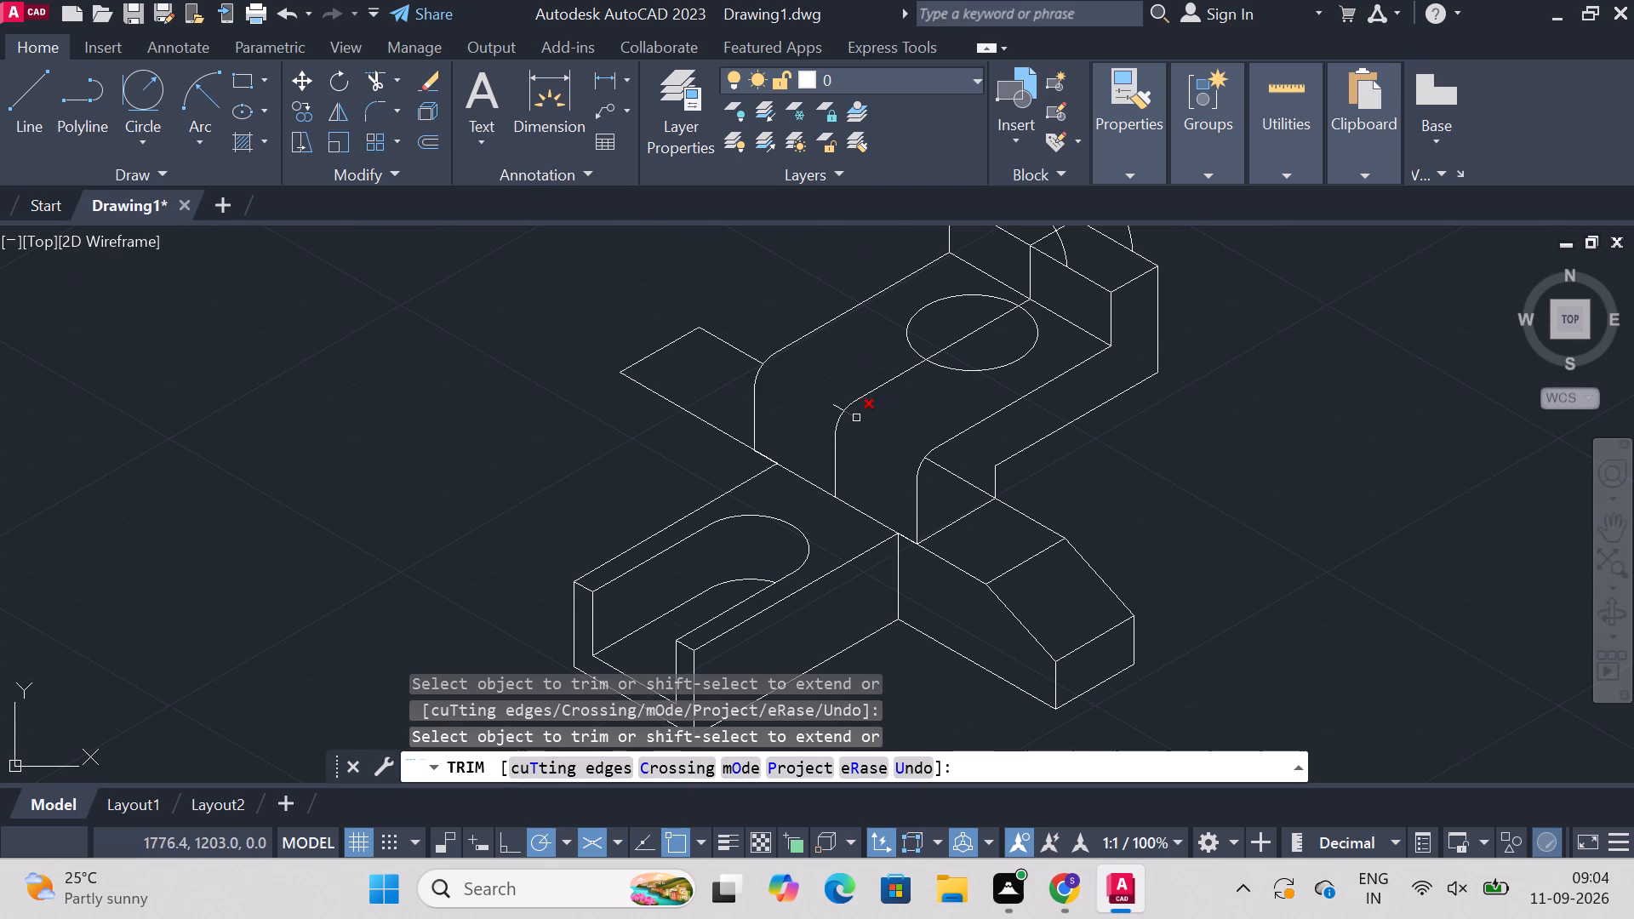
pyautogui.click(857, 414)
pyautogui.click(832, 400)
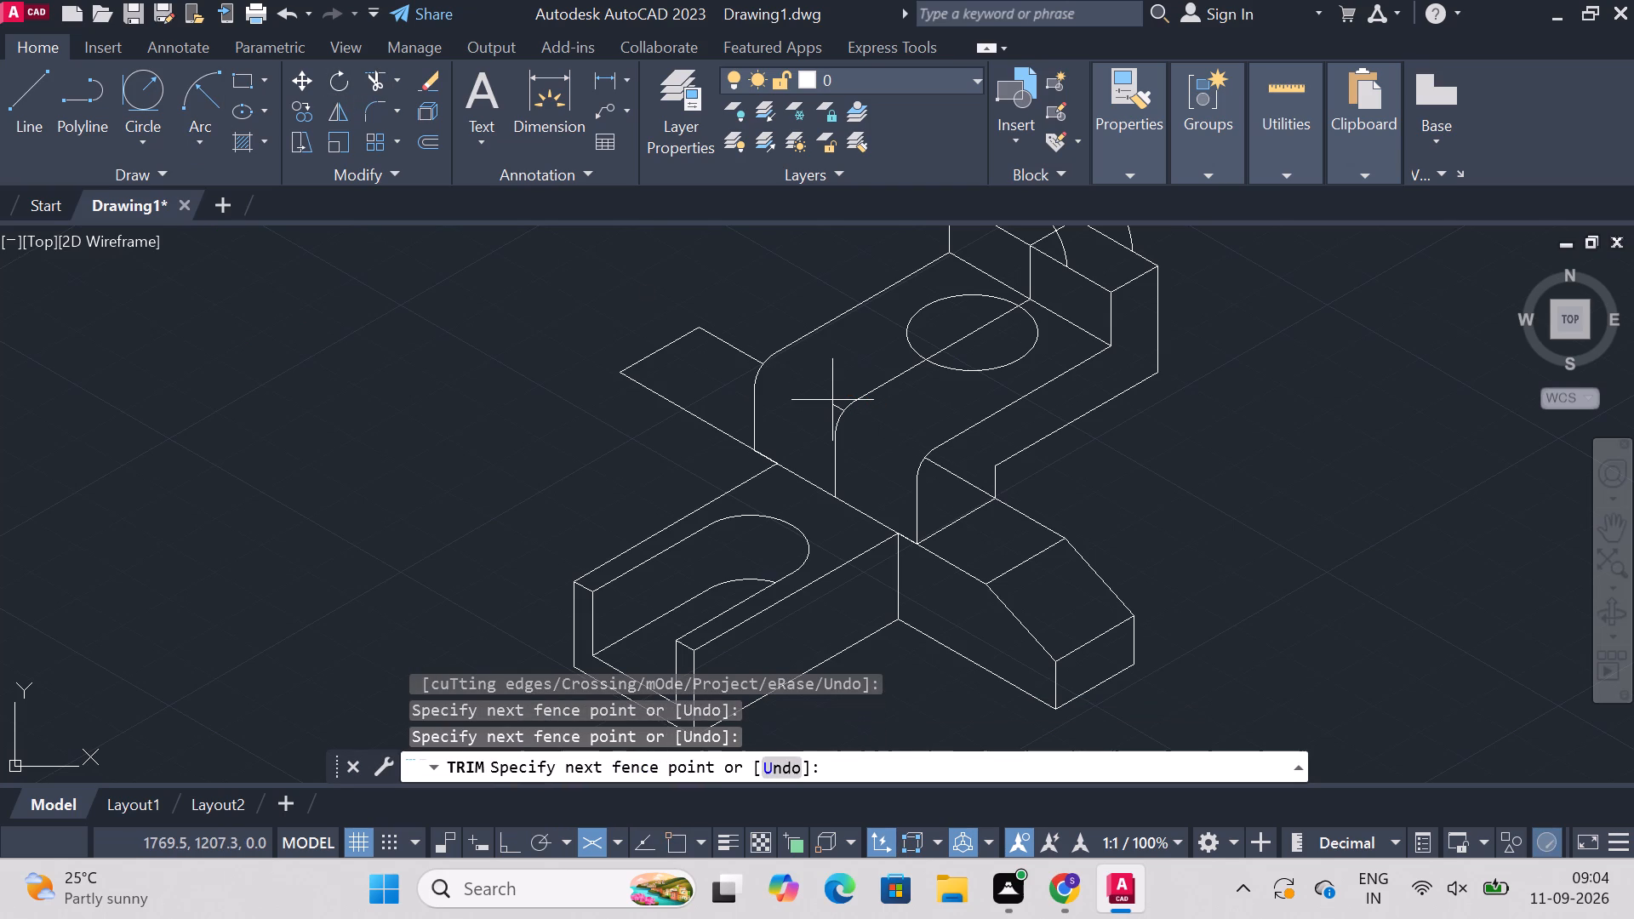
pyautogui.click(836, 404)
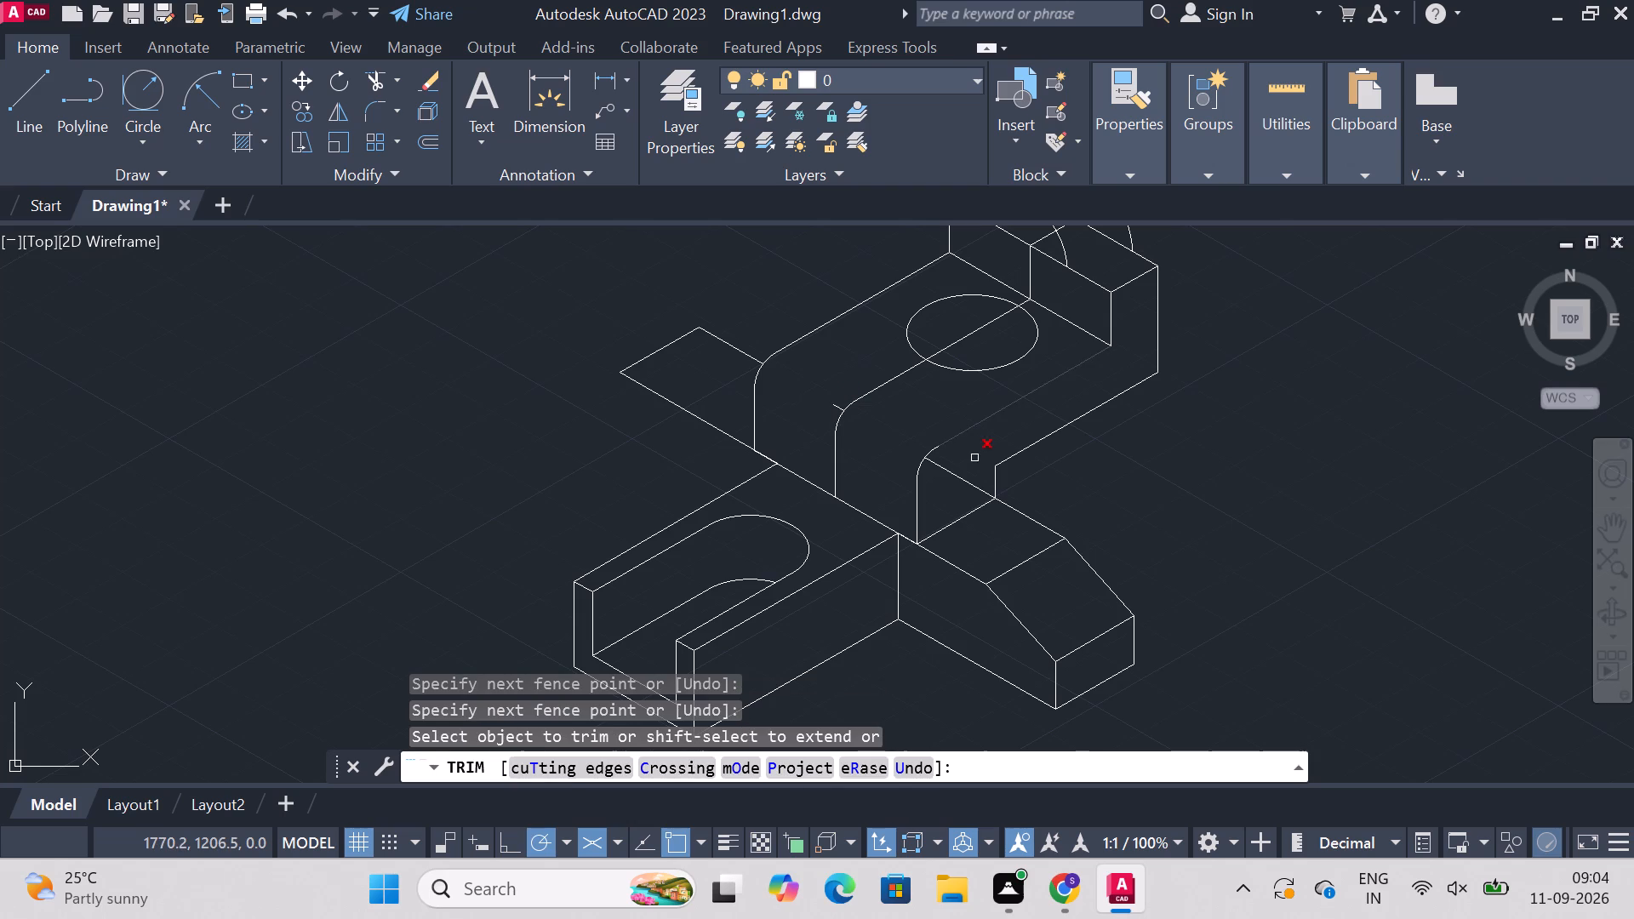
pyautogui.click(958, 474)
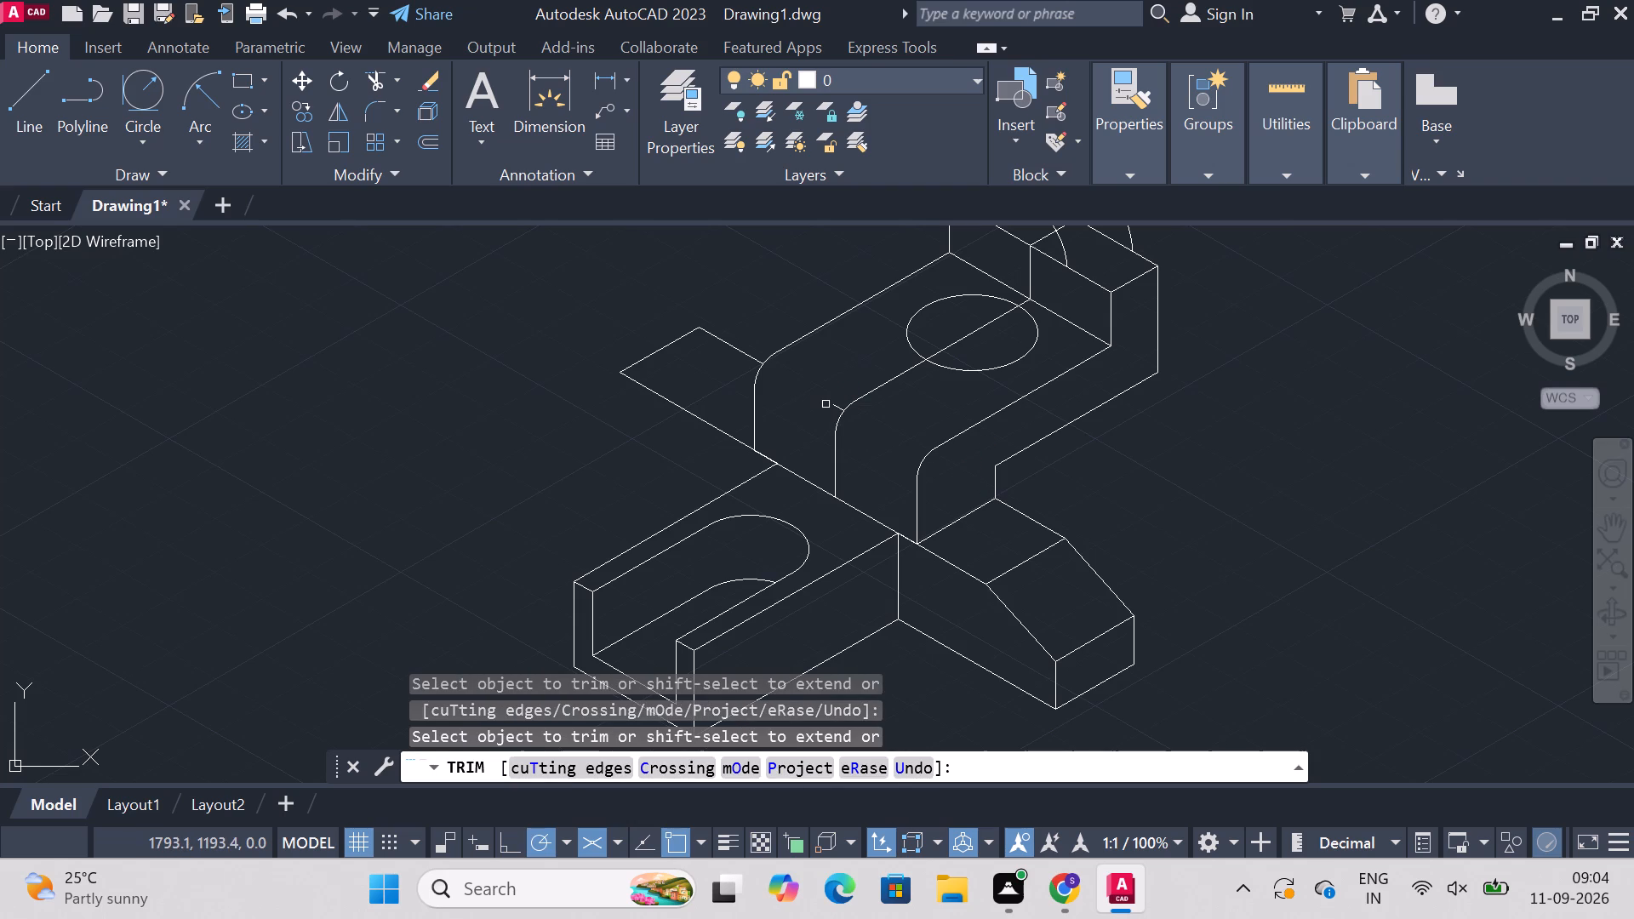
pyautogui.click(831, 406)
pyautogui.press('Escape')
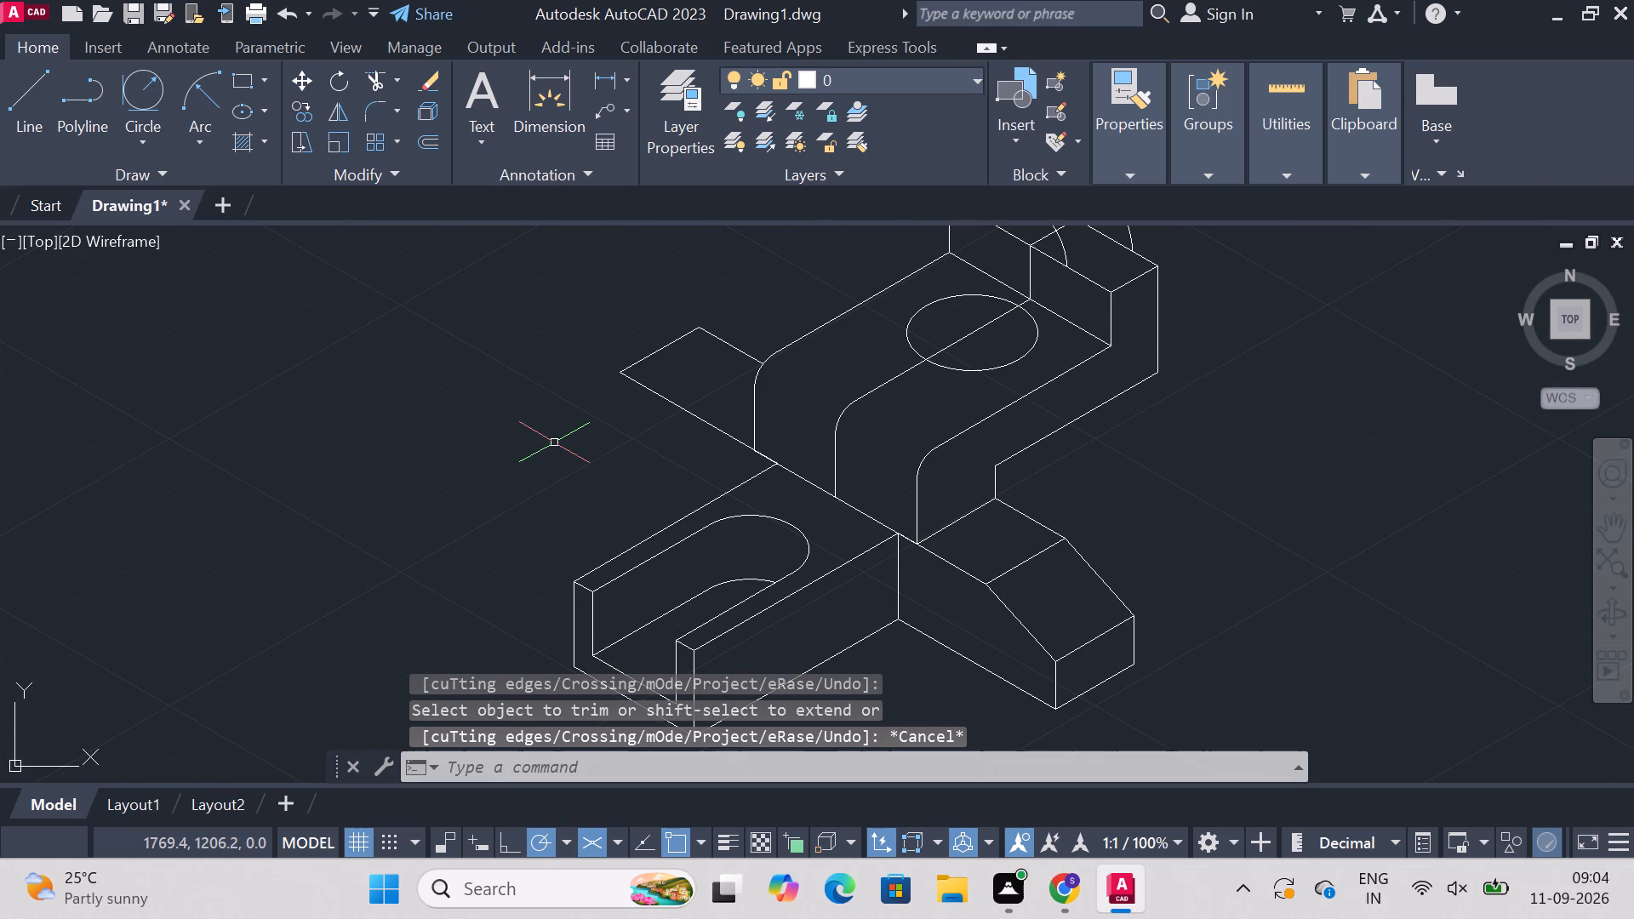
# Draw the new side block's front face: 16 mm down from the outer top corner, and a 330° bottom edge to the channel block.
pyautogui.click(46, 87)
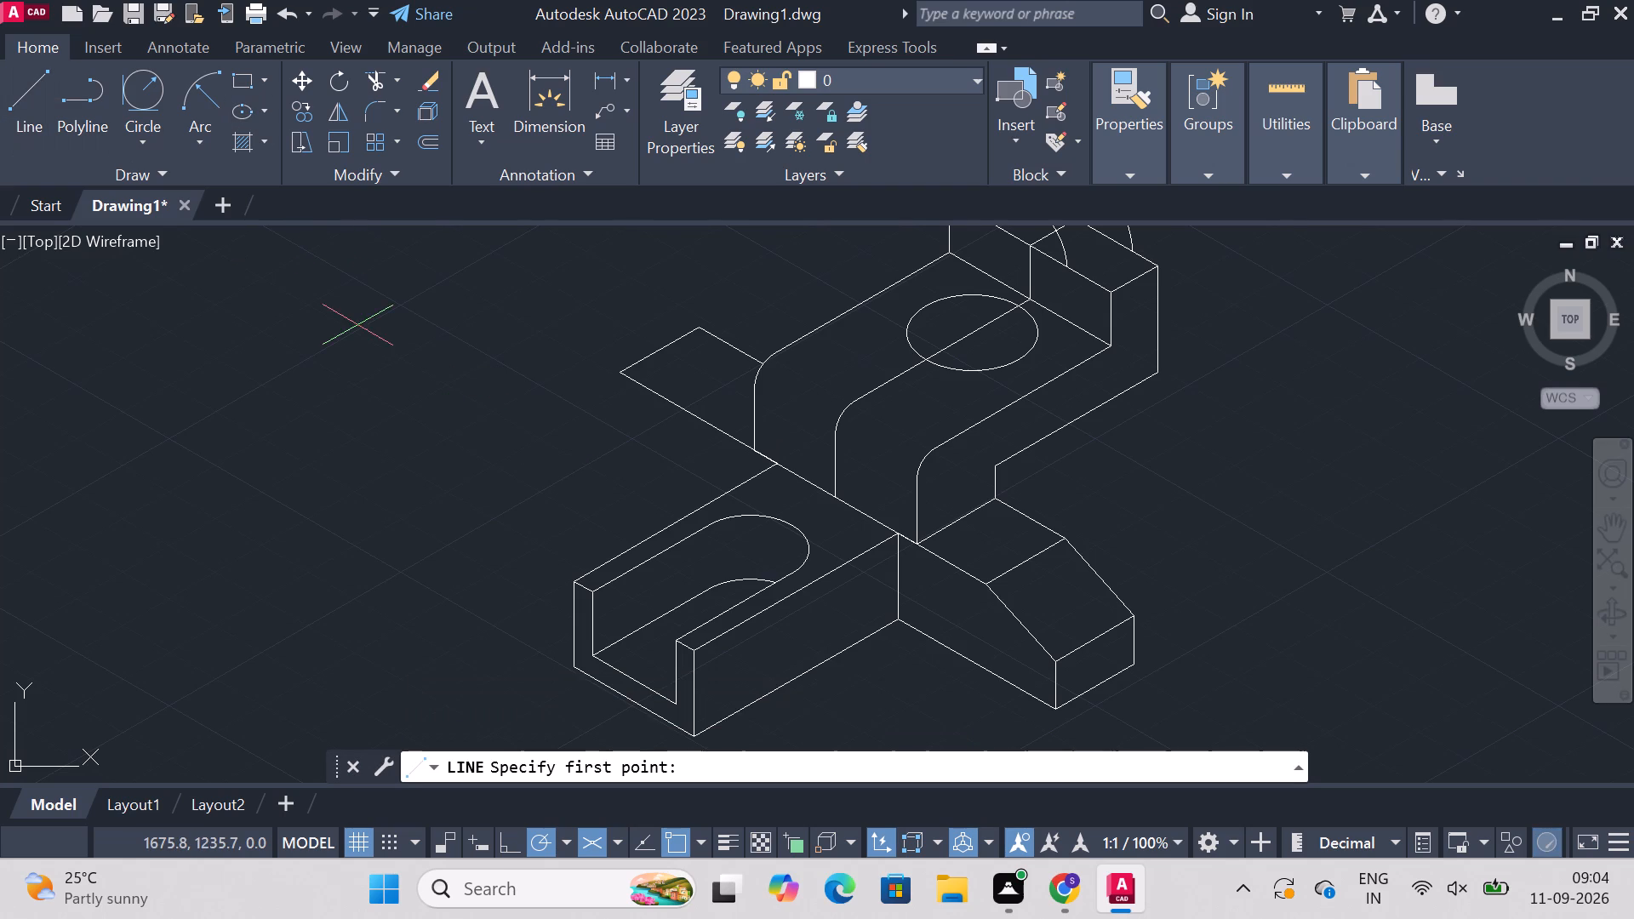
pyautogui.click(623, 367)
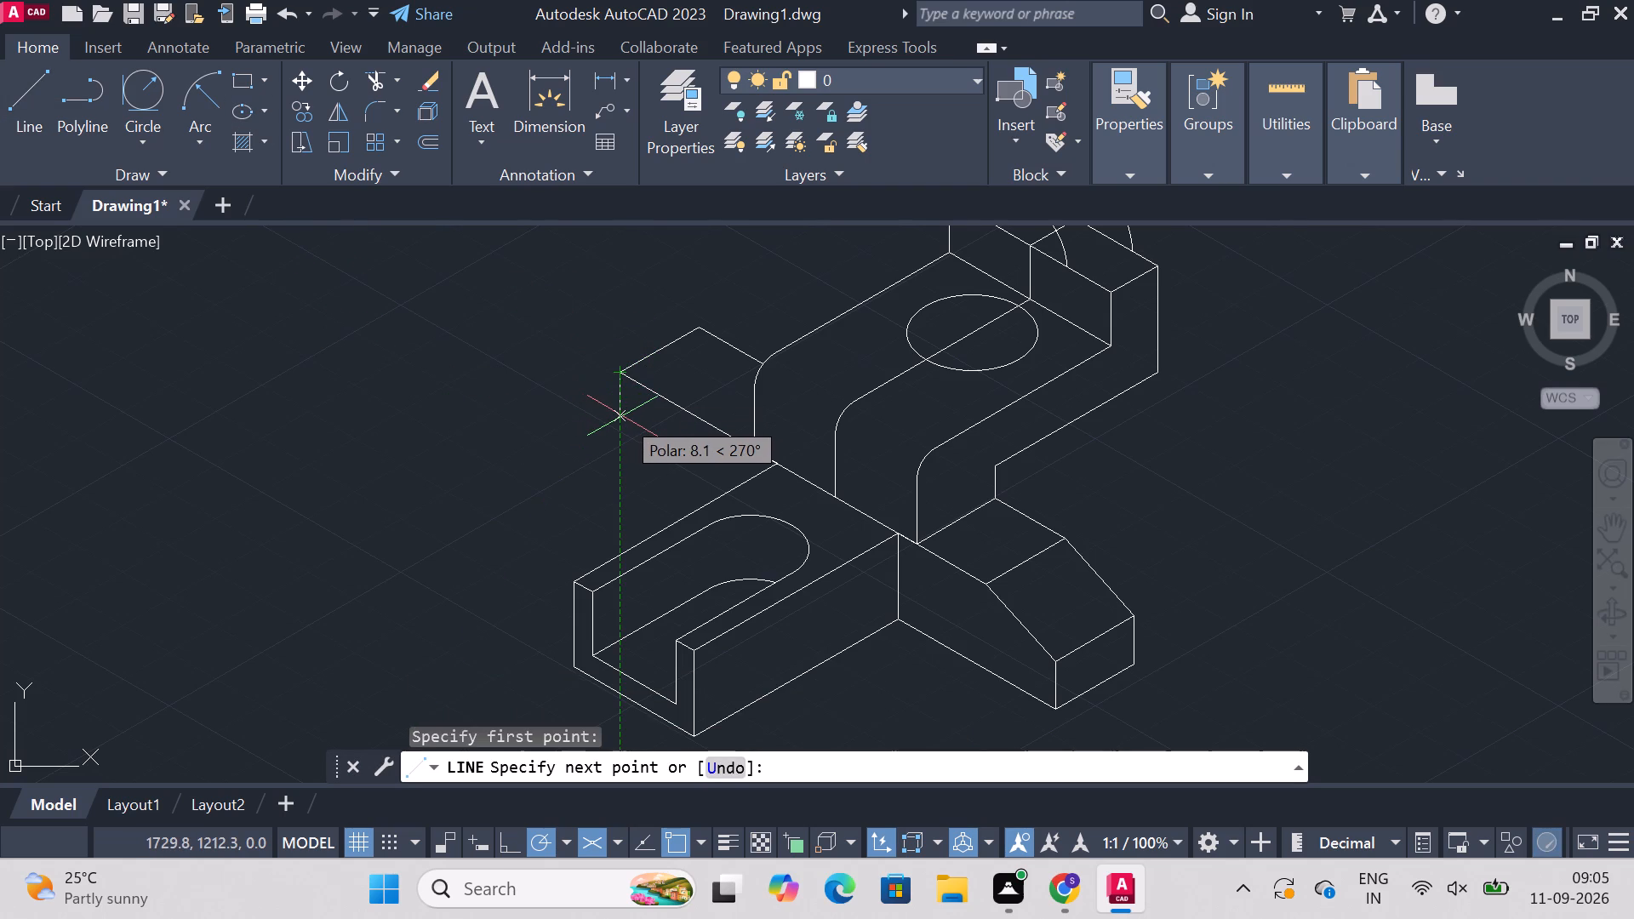
pyautogui.press('1')
pyautogui.press('6')
pyautogui.press('Return')
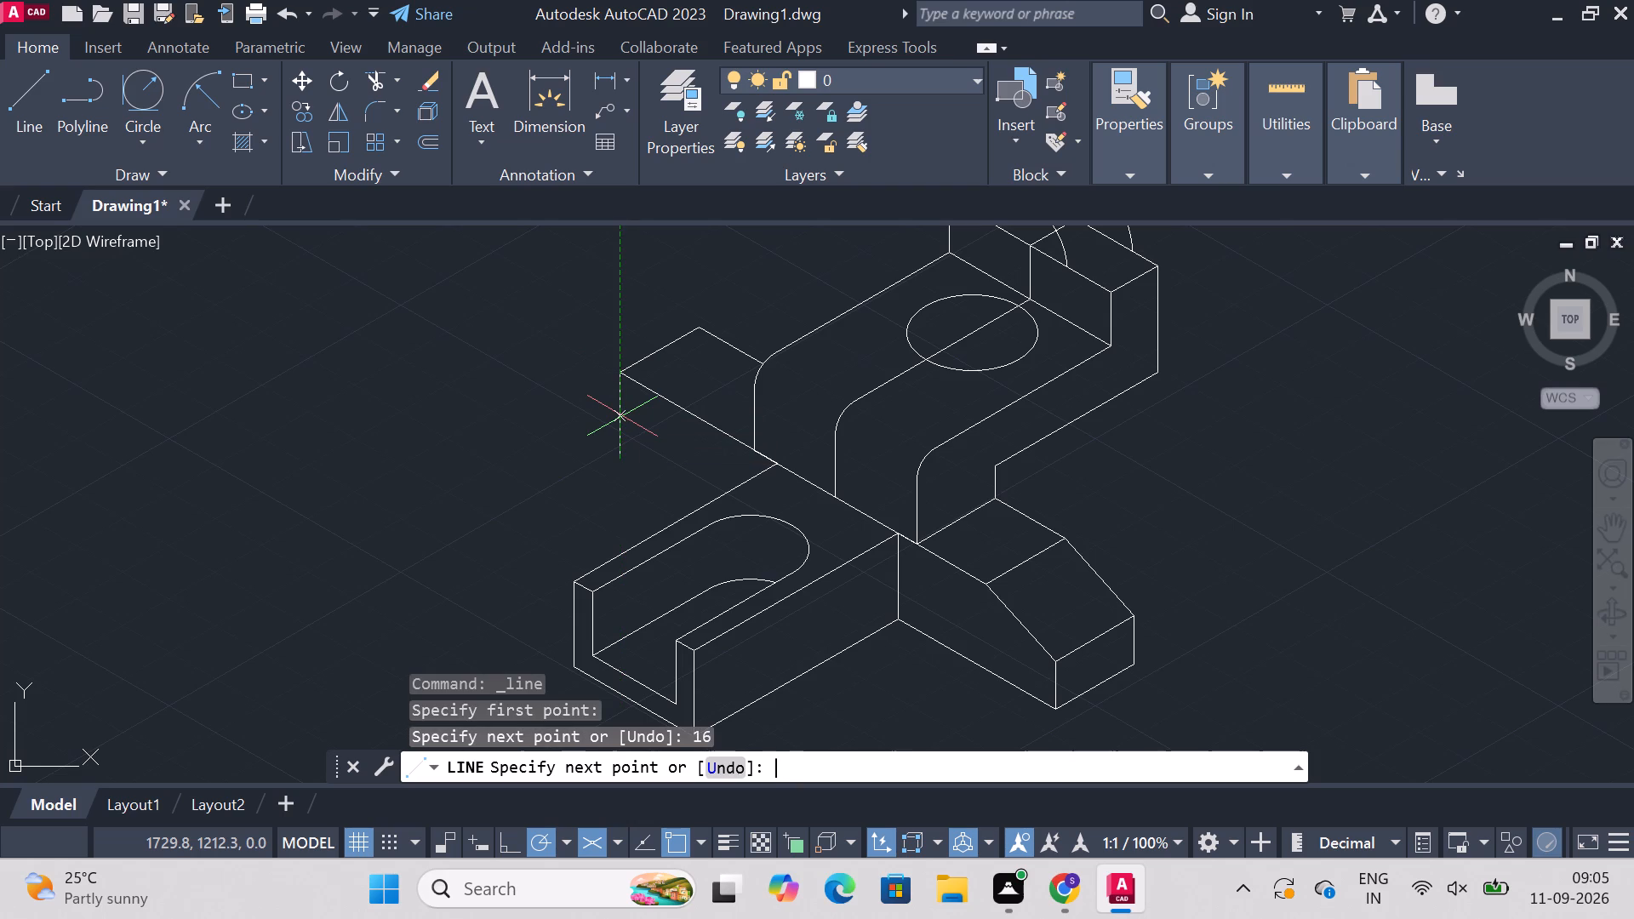
pyautogui.click(698, 510)
pyautogui.press('Escape')
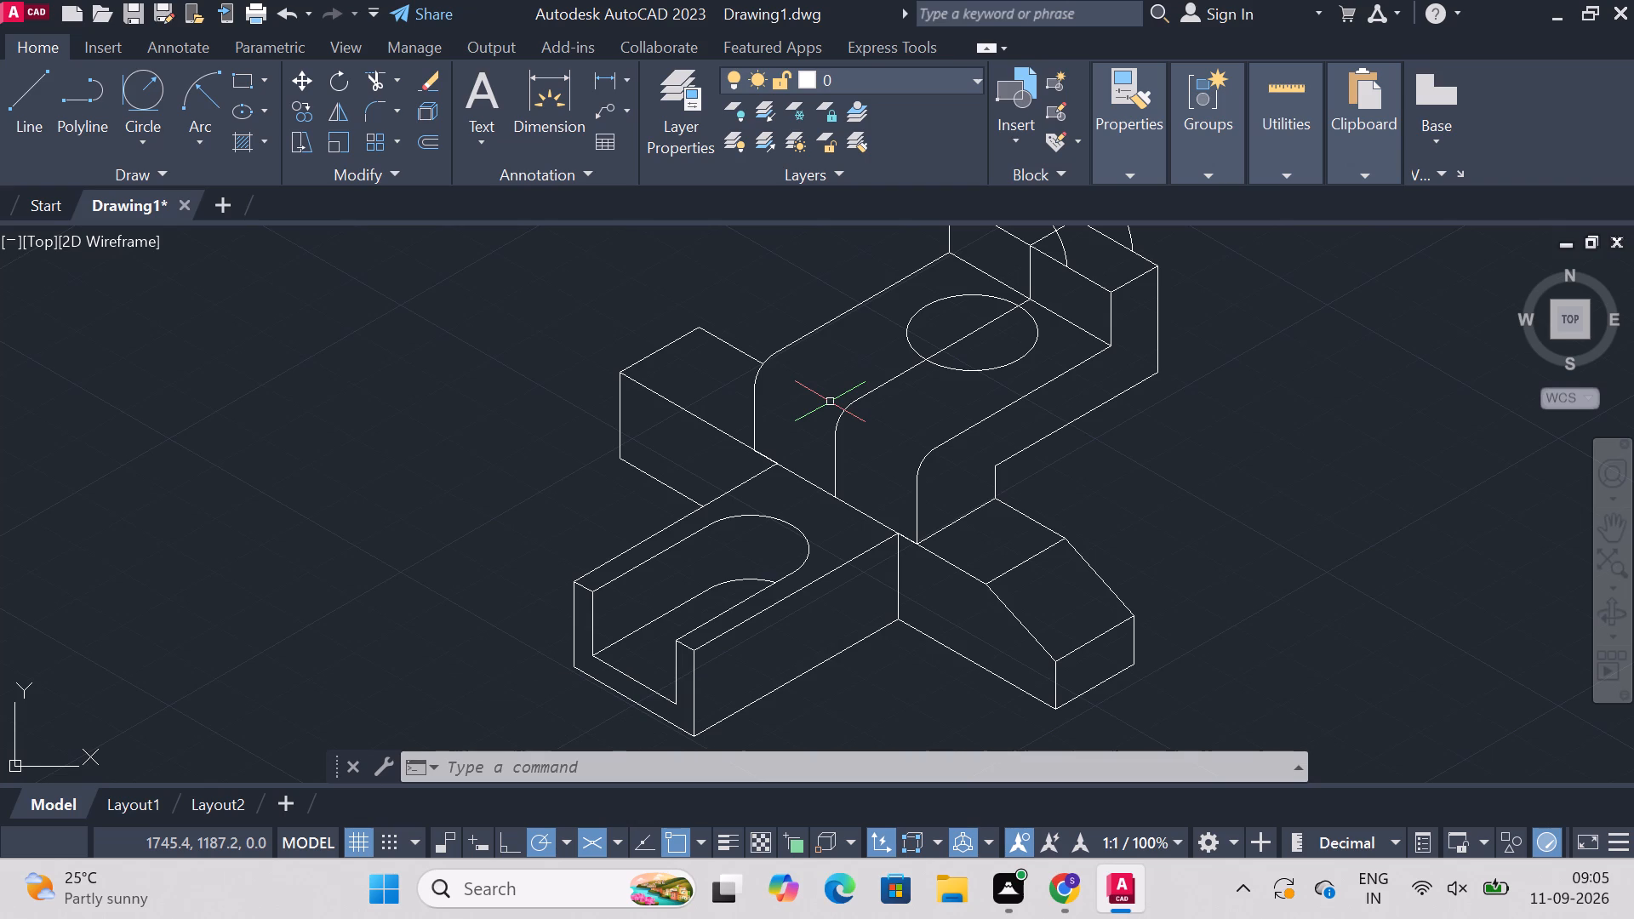
# From the new side block's lower outer corner, draw a line about 6 mm long at 210° and a 15 mm line at 330°.
pyautogui.click(29, 75)
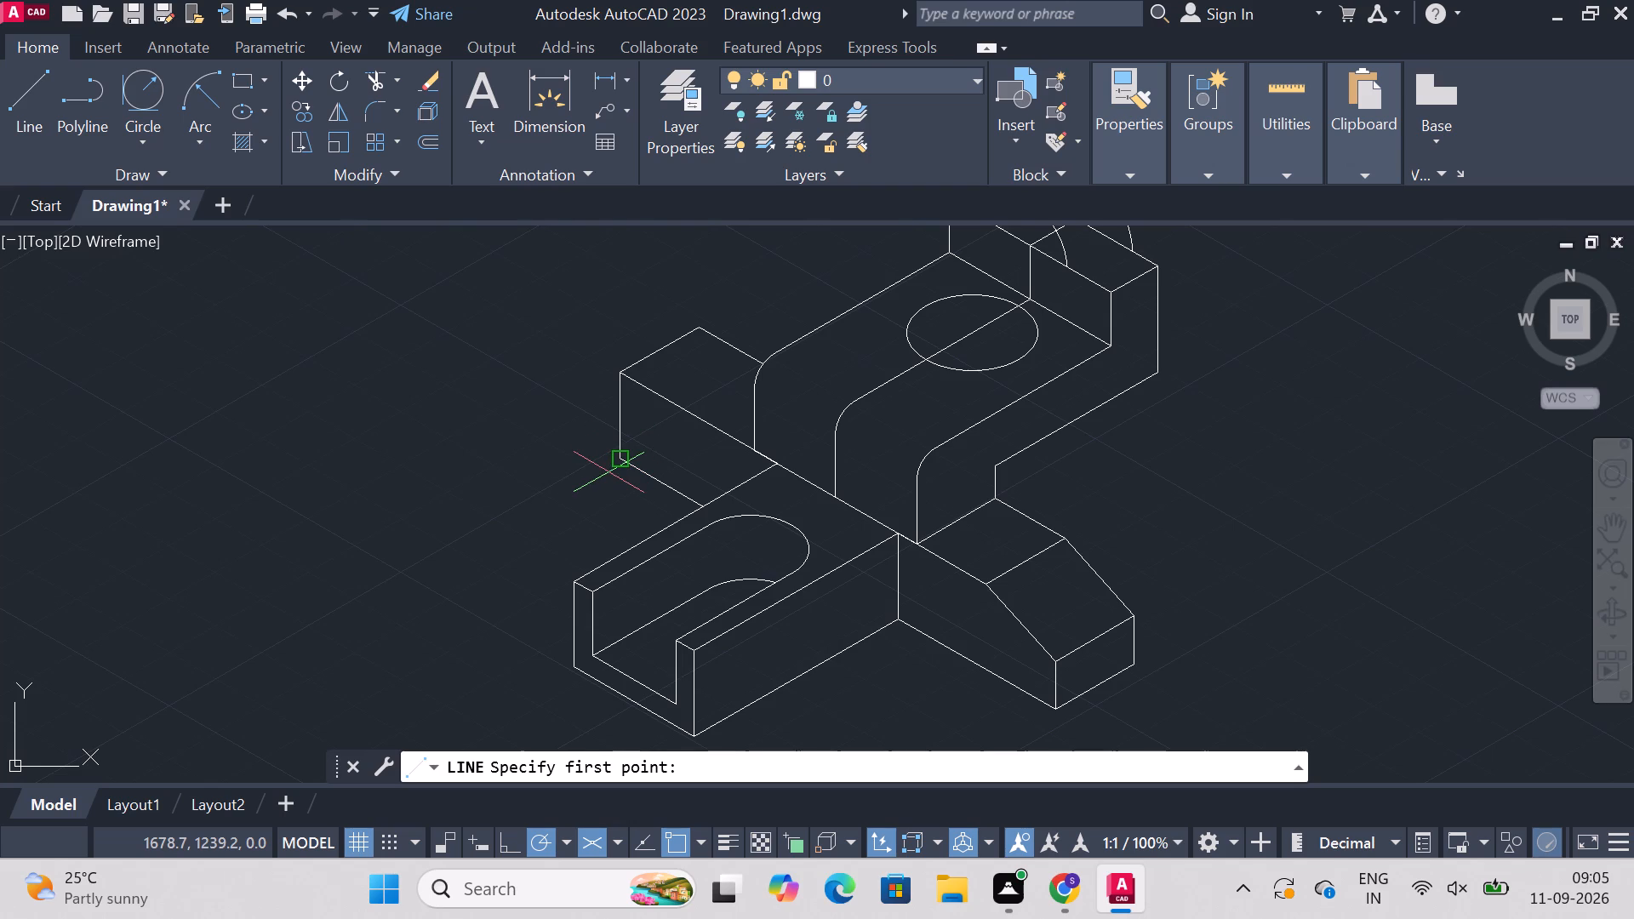
pyautogui.click(614, 455)
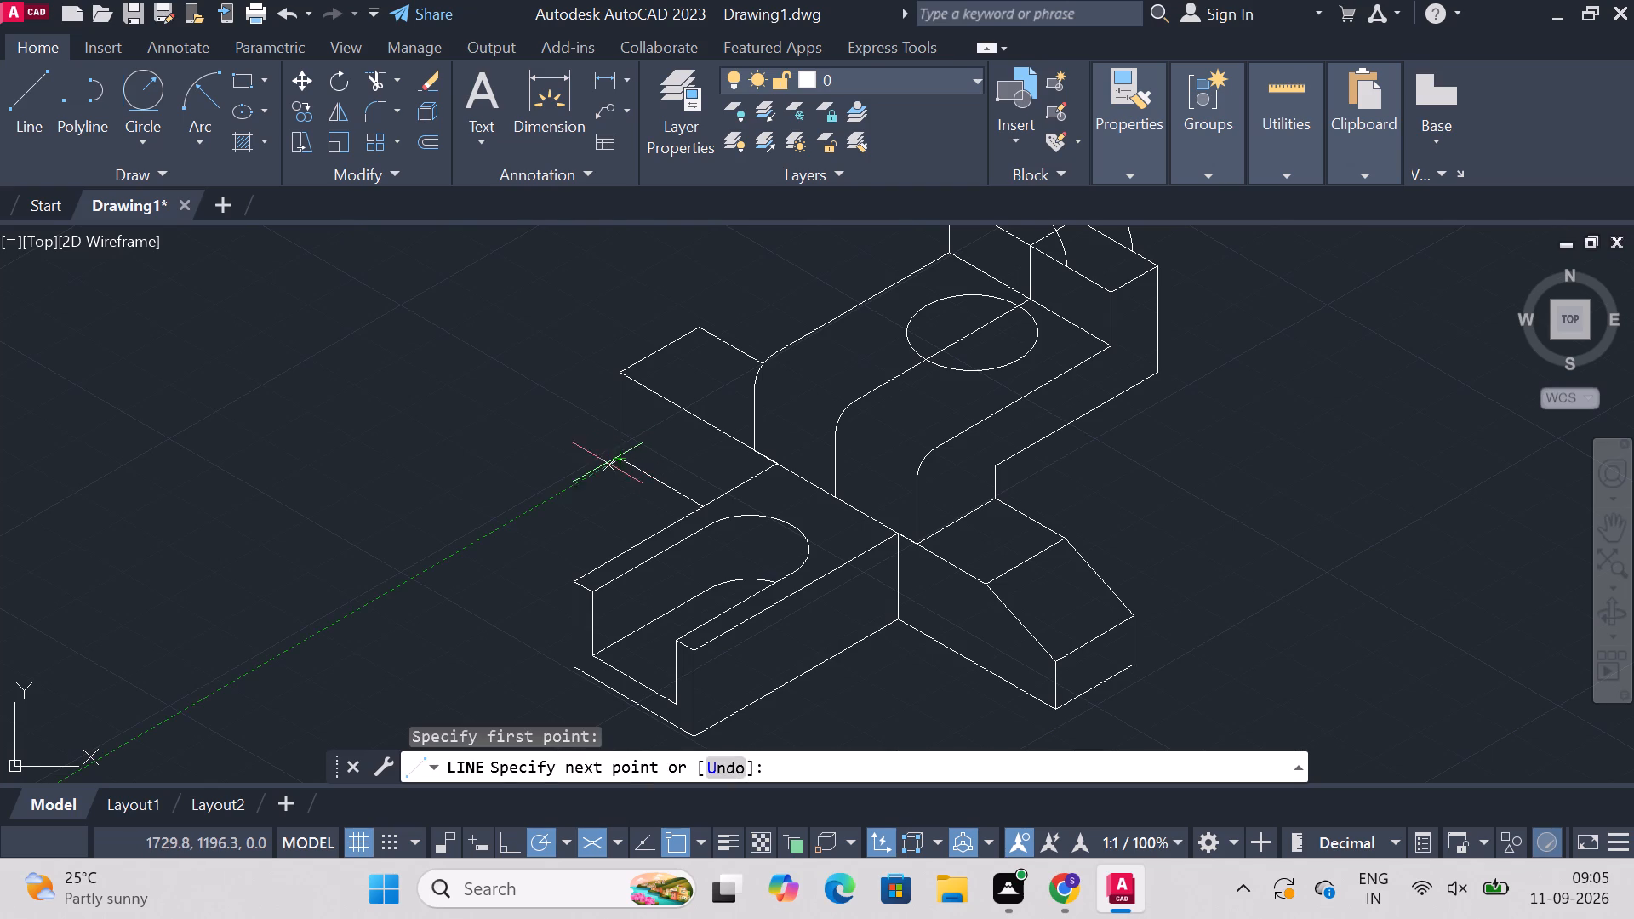
pyautogui.click(590, 473)
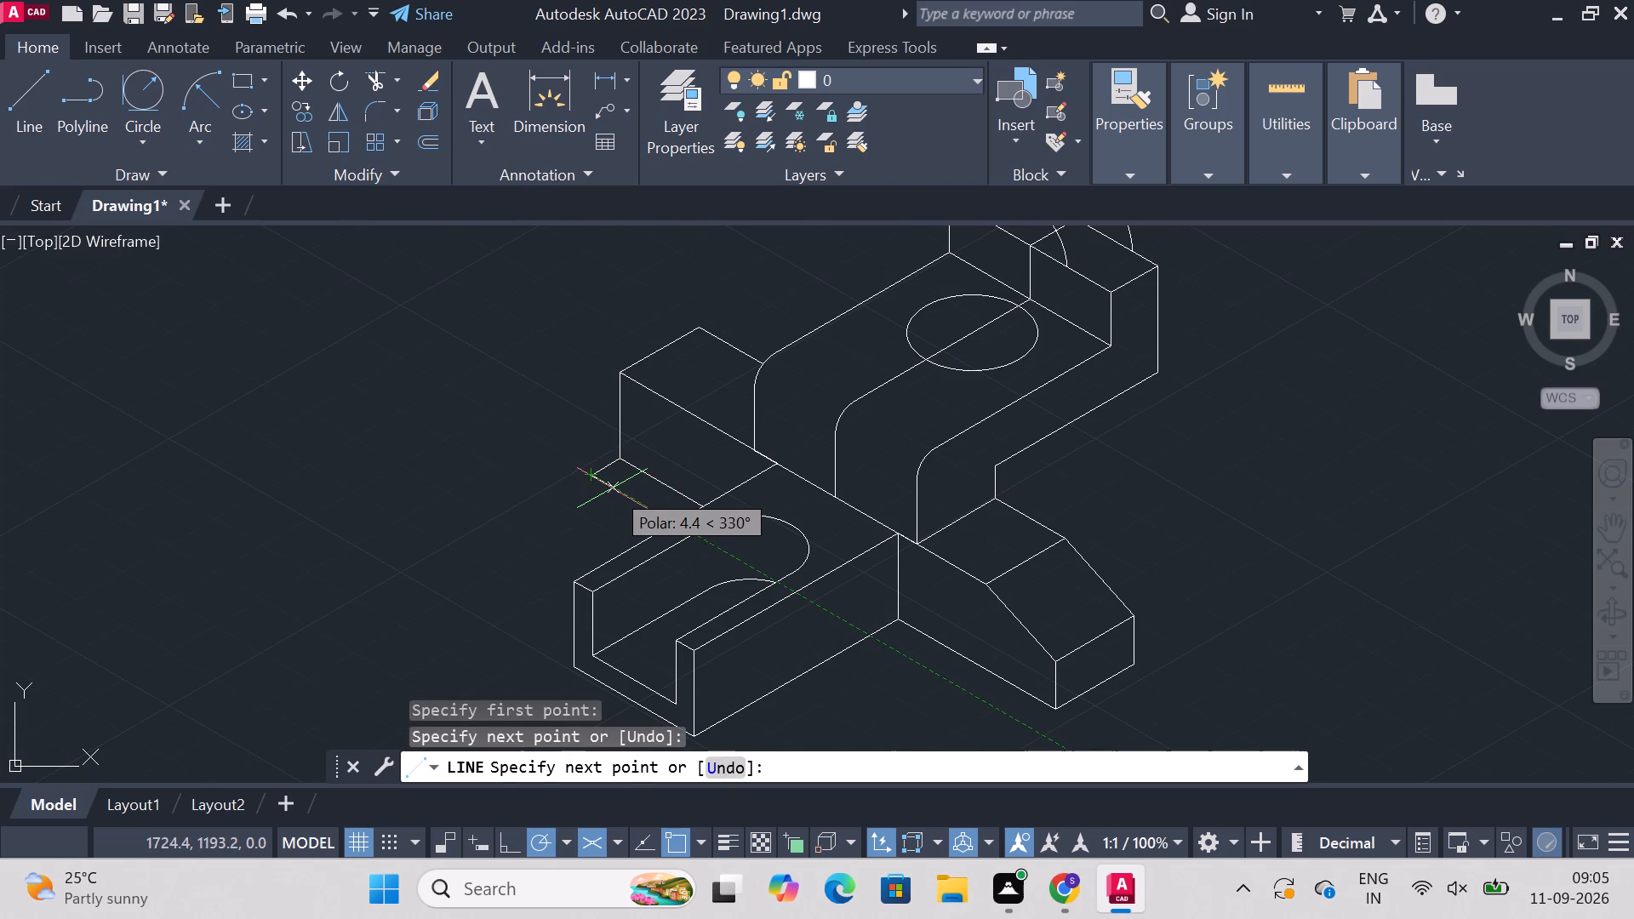
pyautogui.write('15')
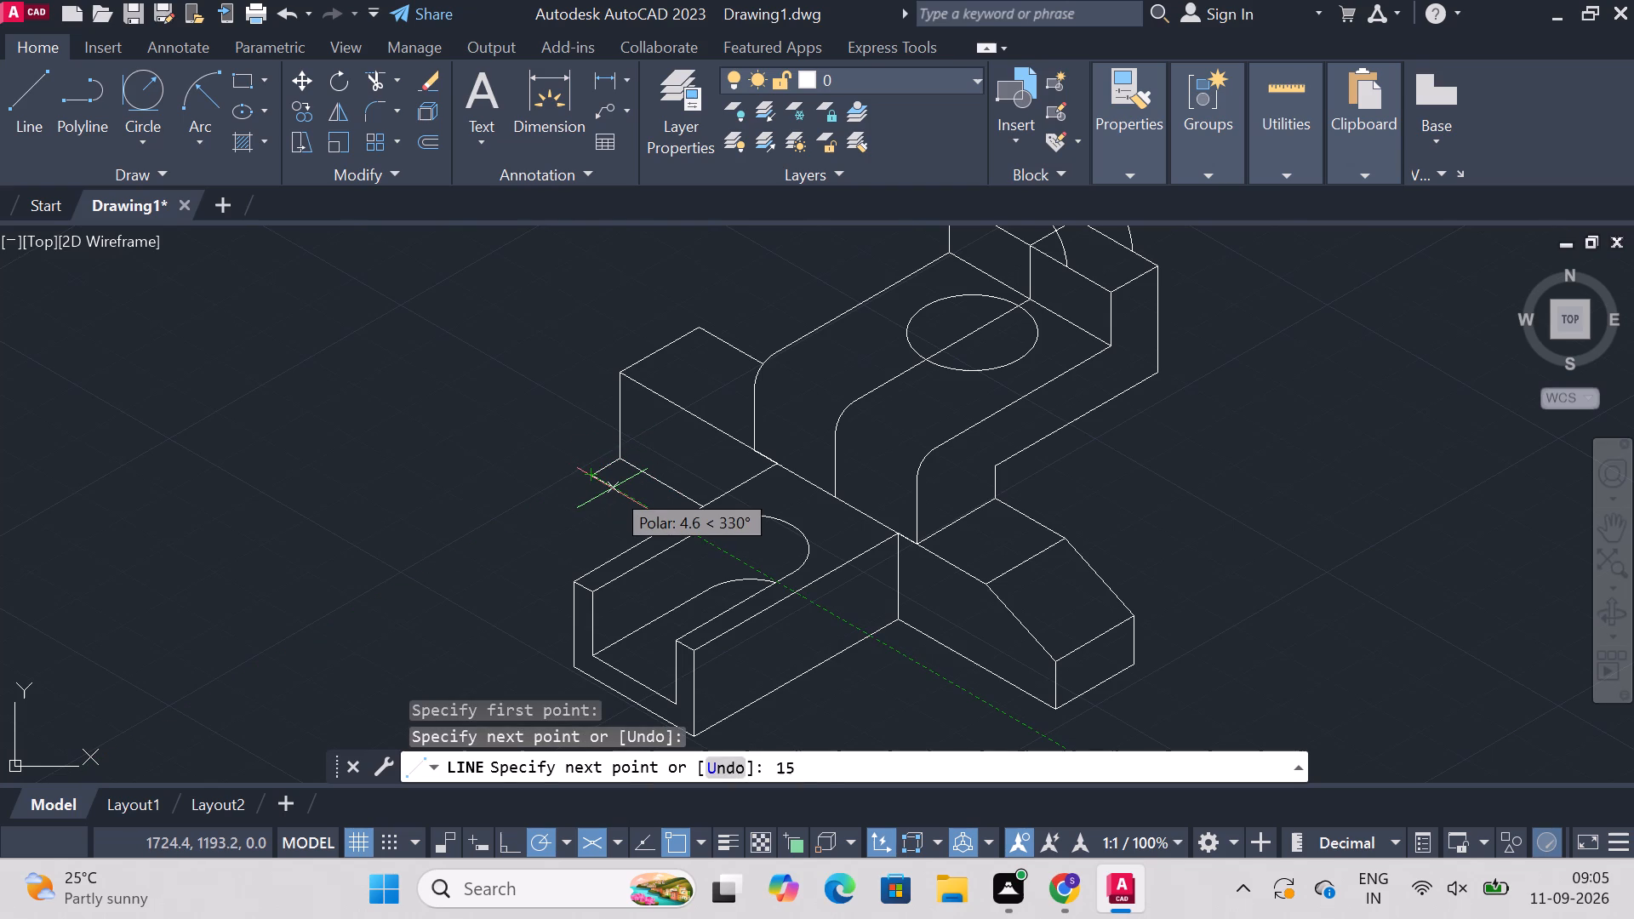
pyautogui.press('Return')
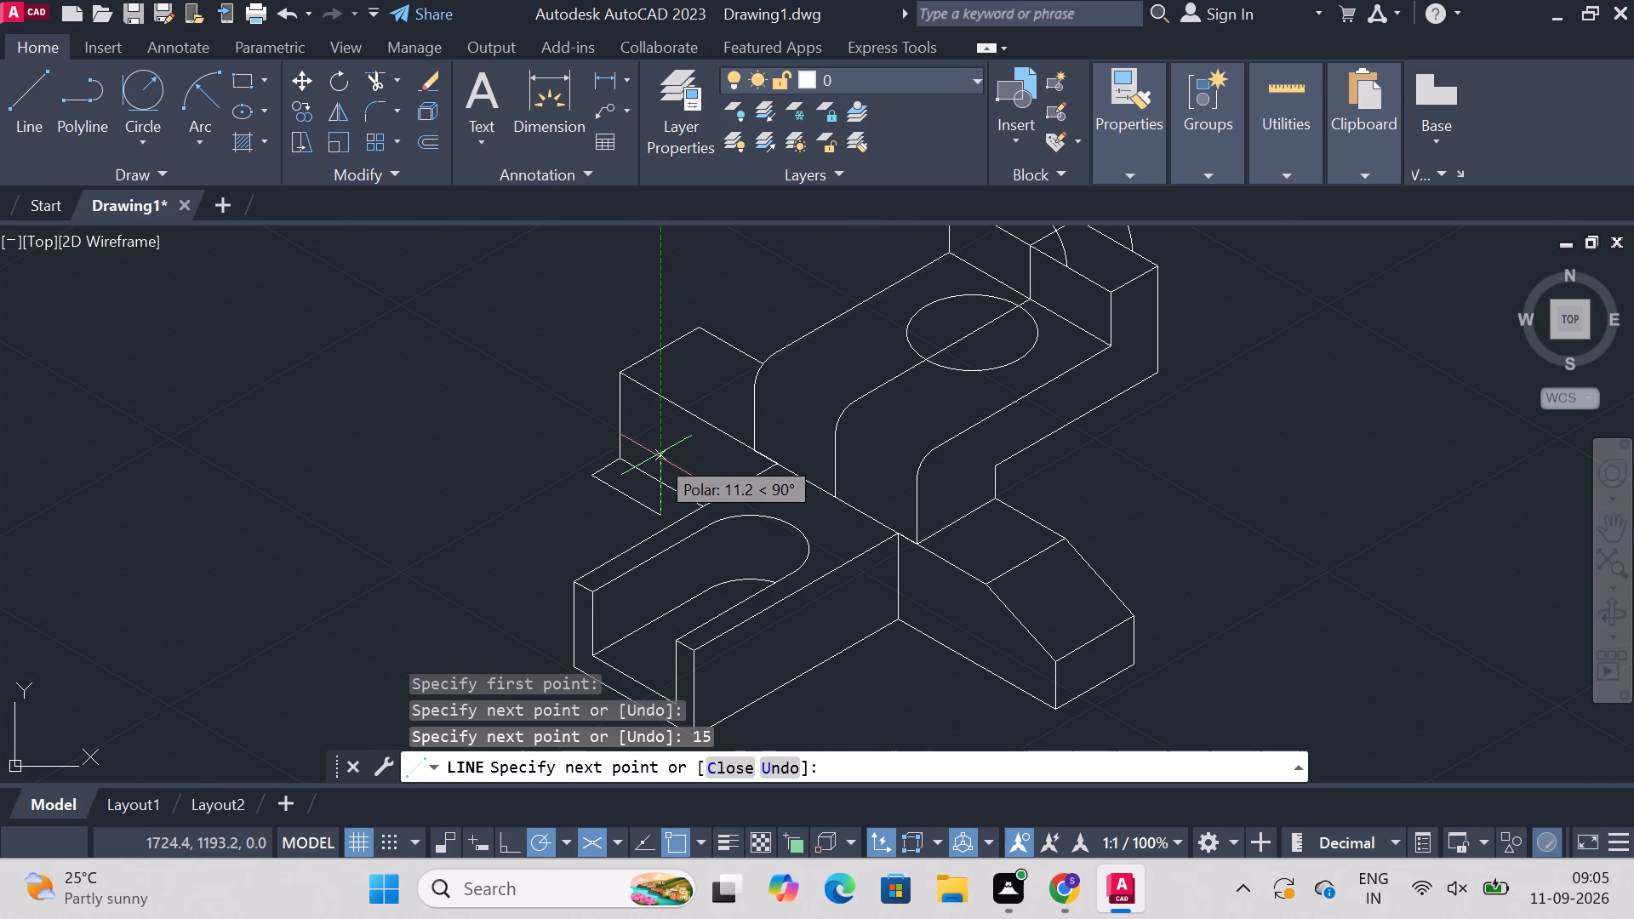
pyautogui.press('Escape')
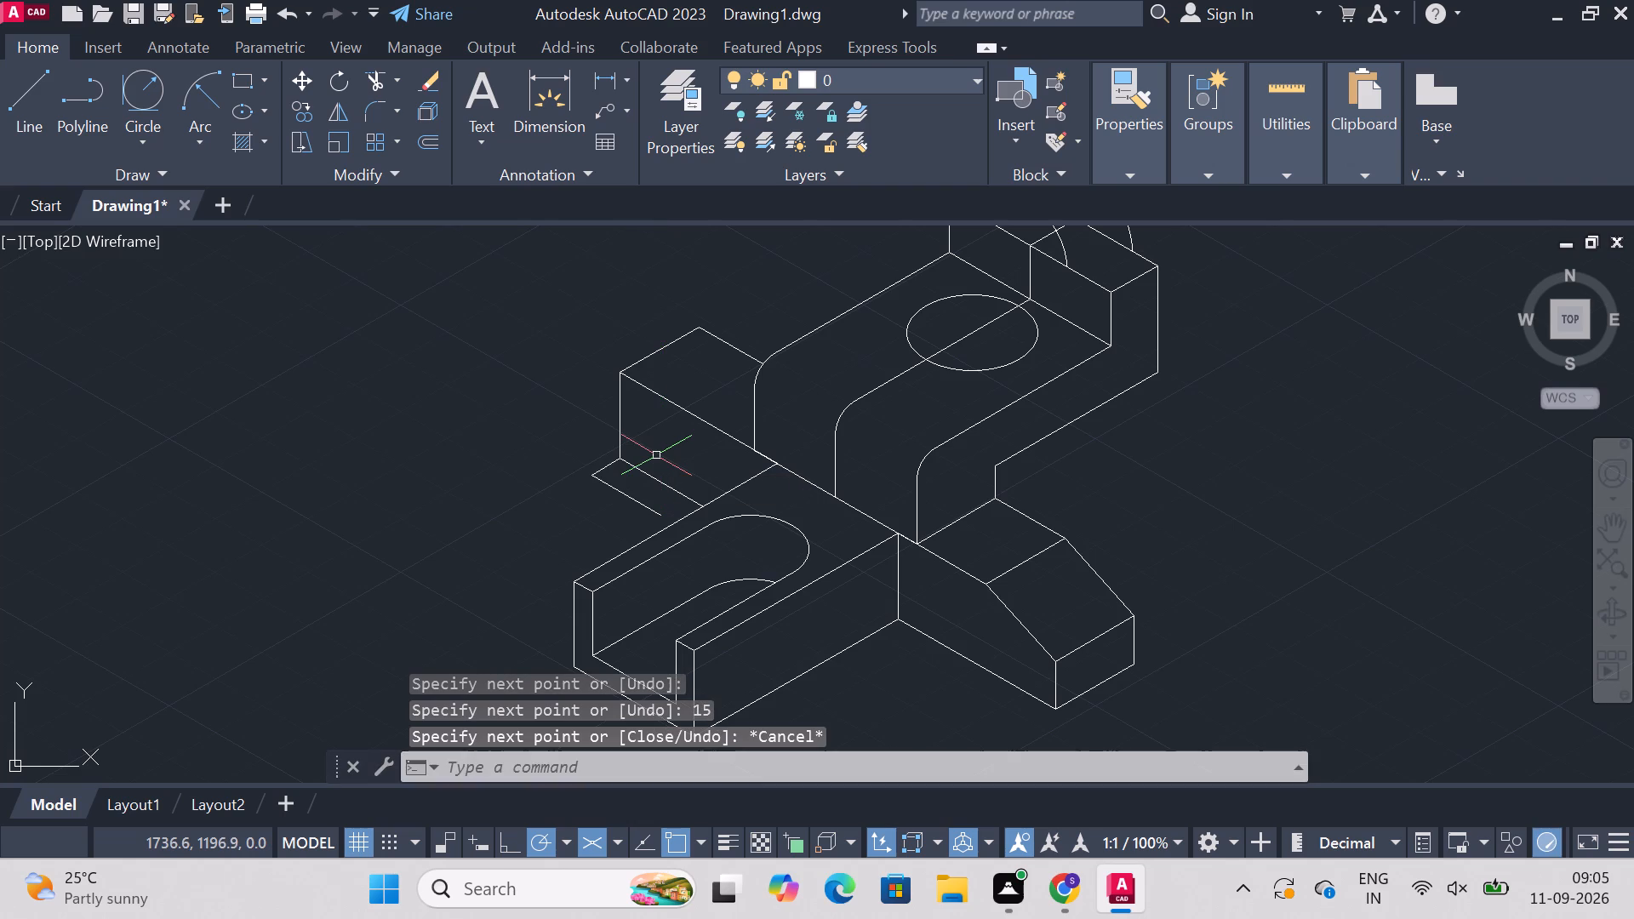
# Erase the 15 mm line and the short 210° line at the new side block's lower outer corner.
pyautogui.click(626, 496)
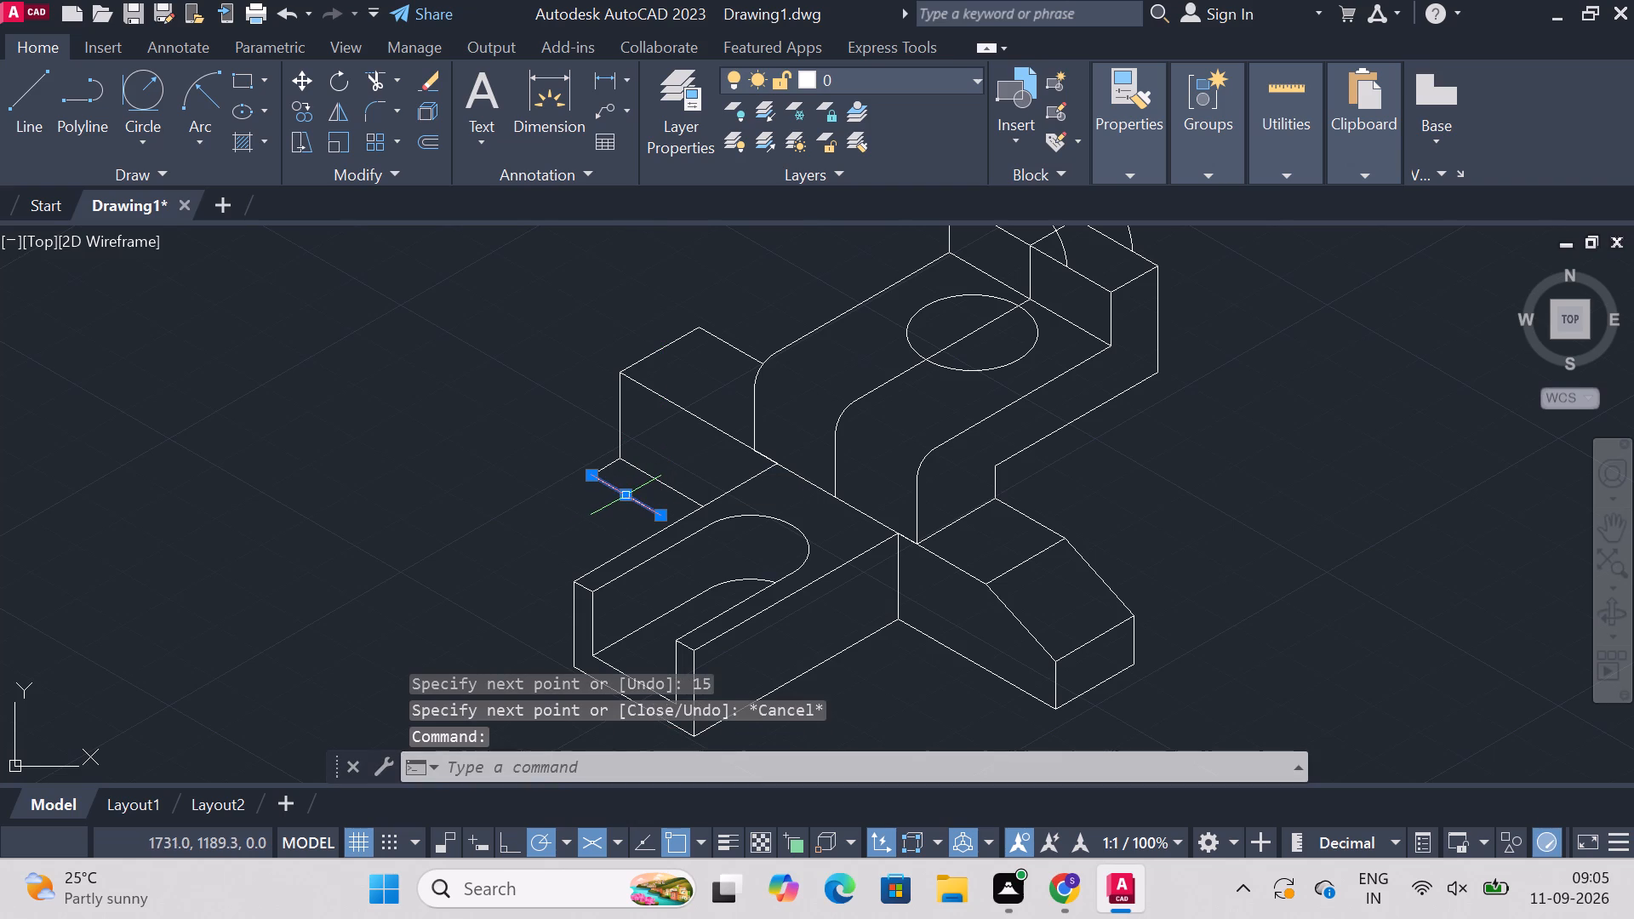
pyautogui.press('Delete')
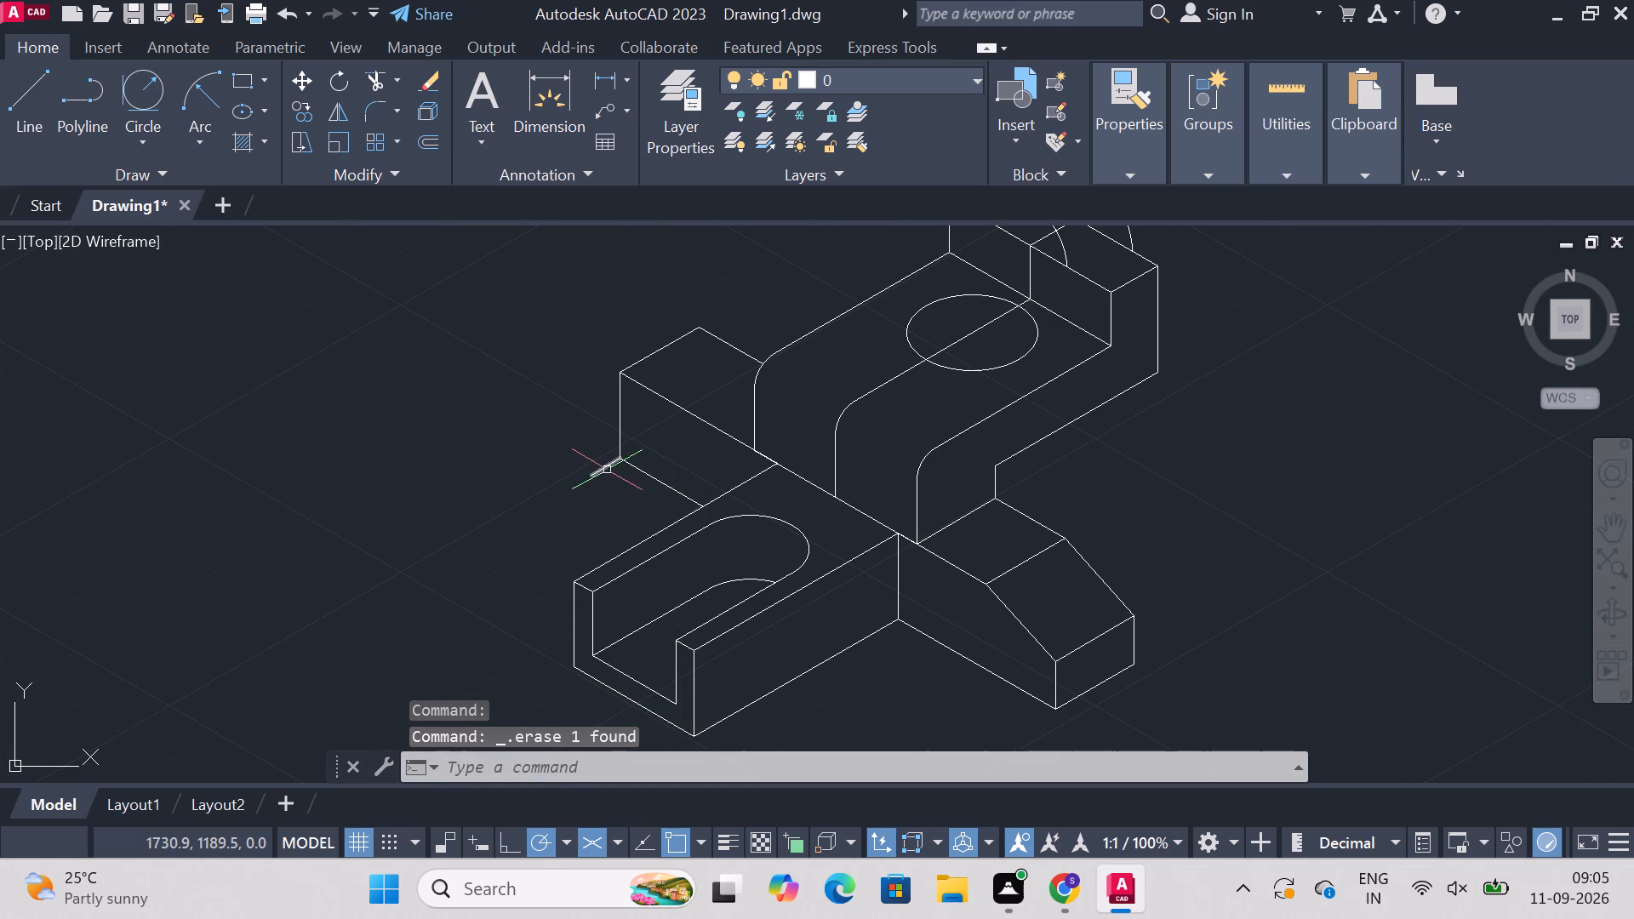
pyautogui.click(602, 470)
pyautogui.press('Delete')
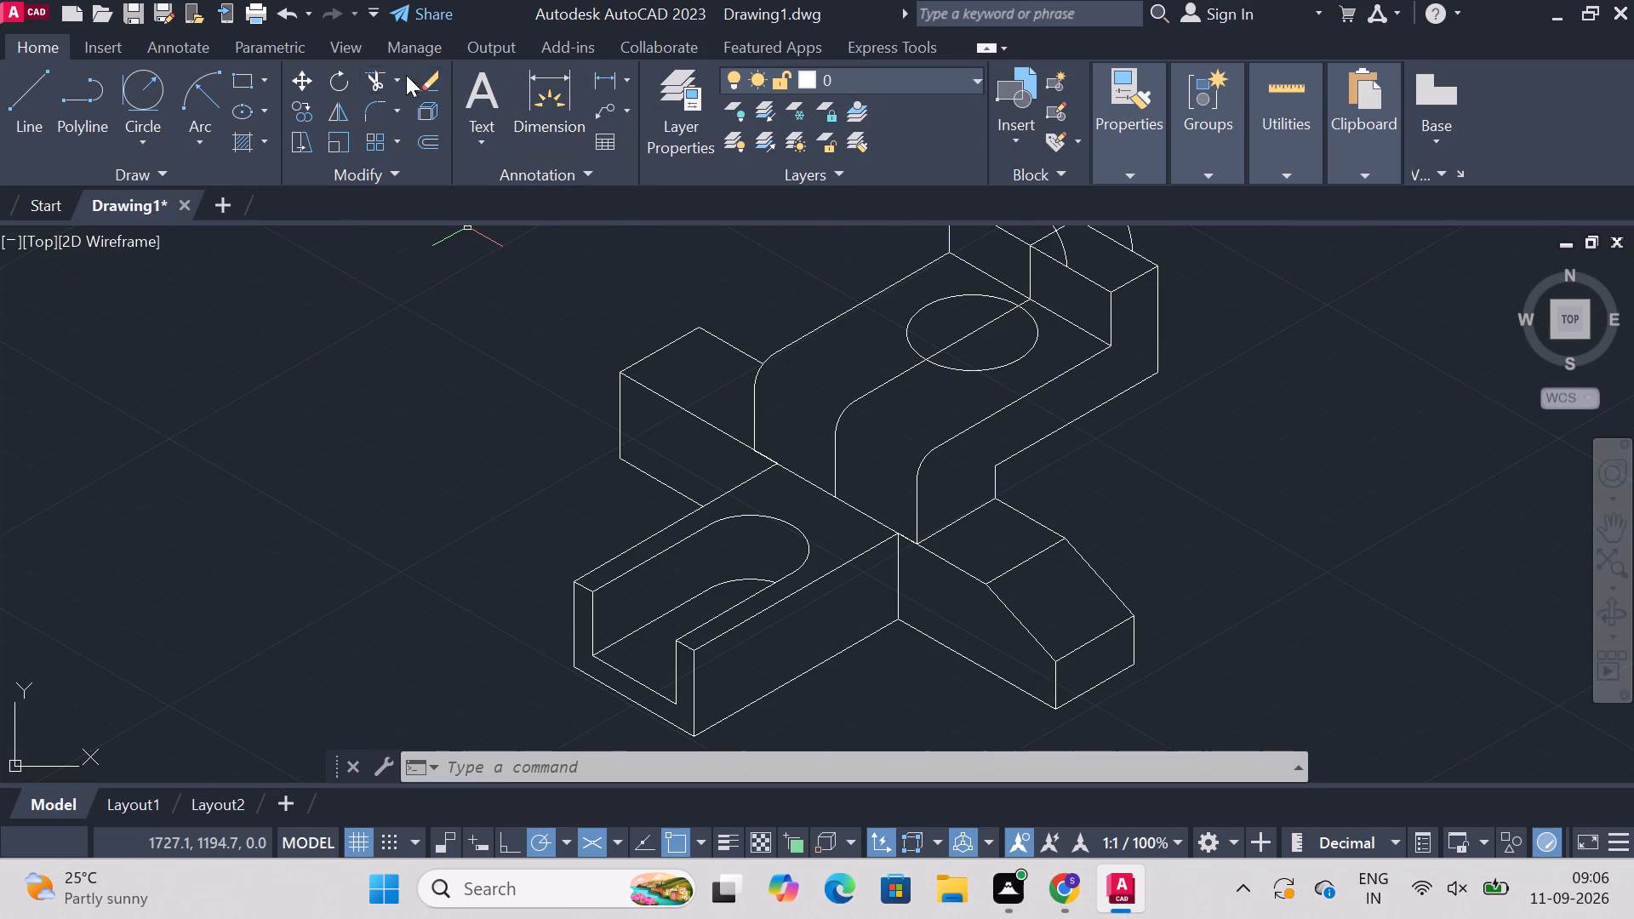
# Replace the new side block's front top edge with a 15 mm line at 330° from the outer top corner.
pyautogui.click(374, 77)
pyautogui.click(706, 419)
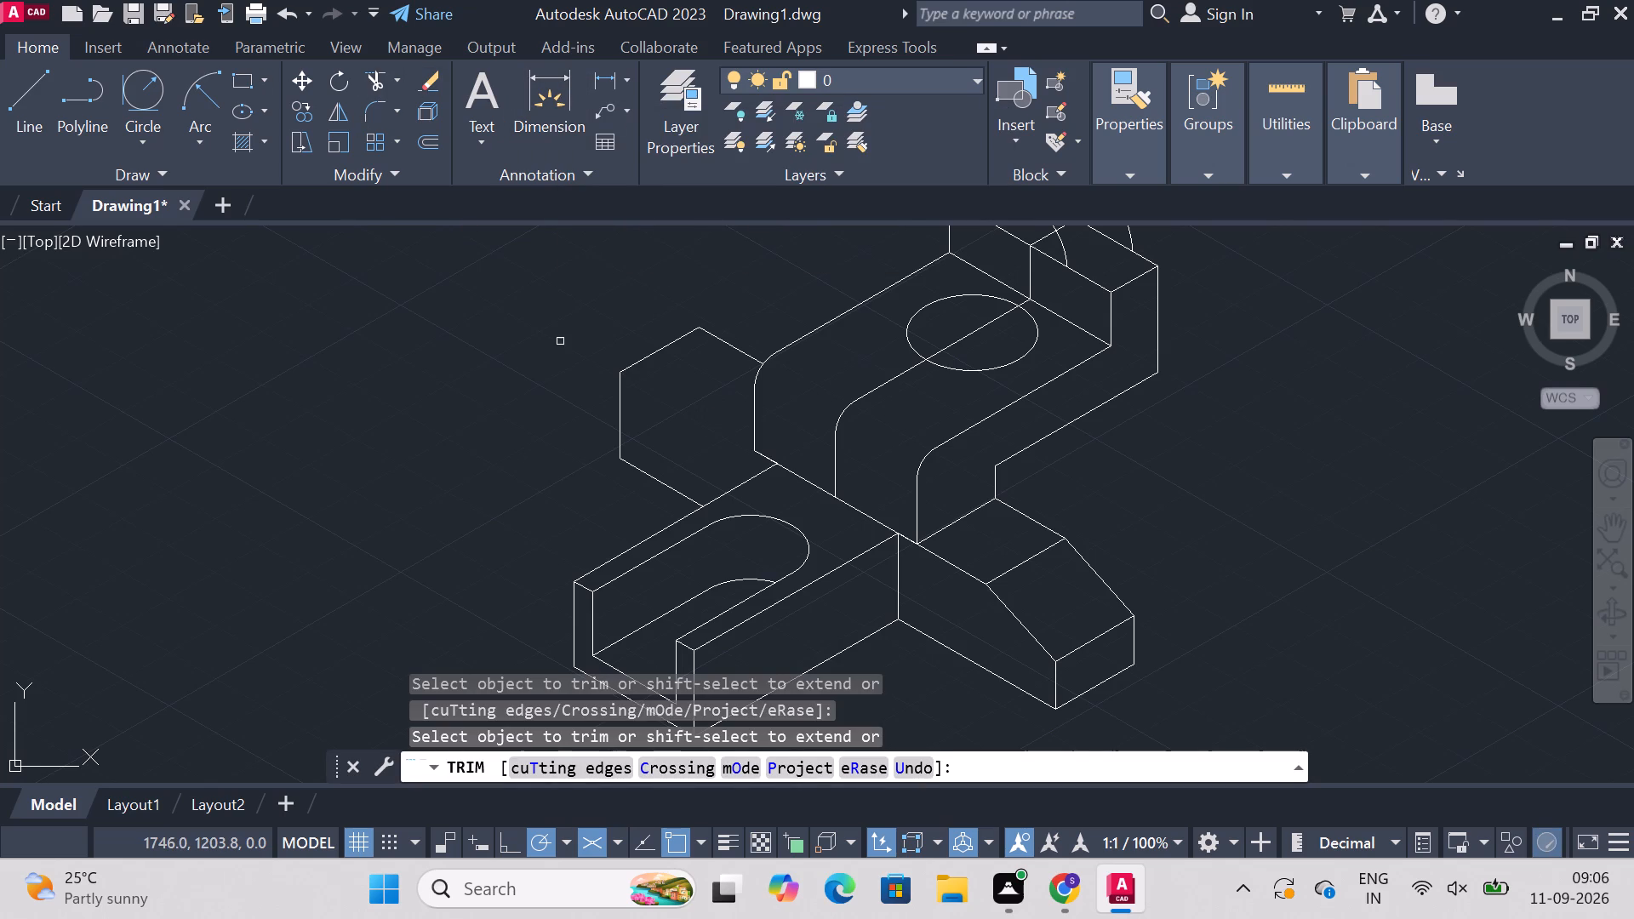
pyautogui.click(22, 78)
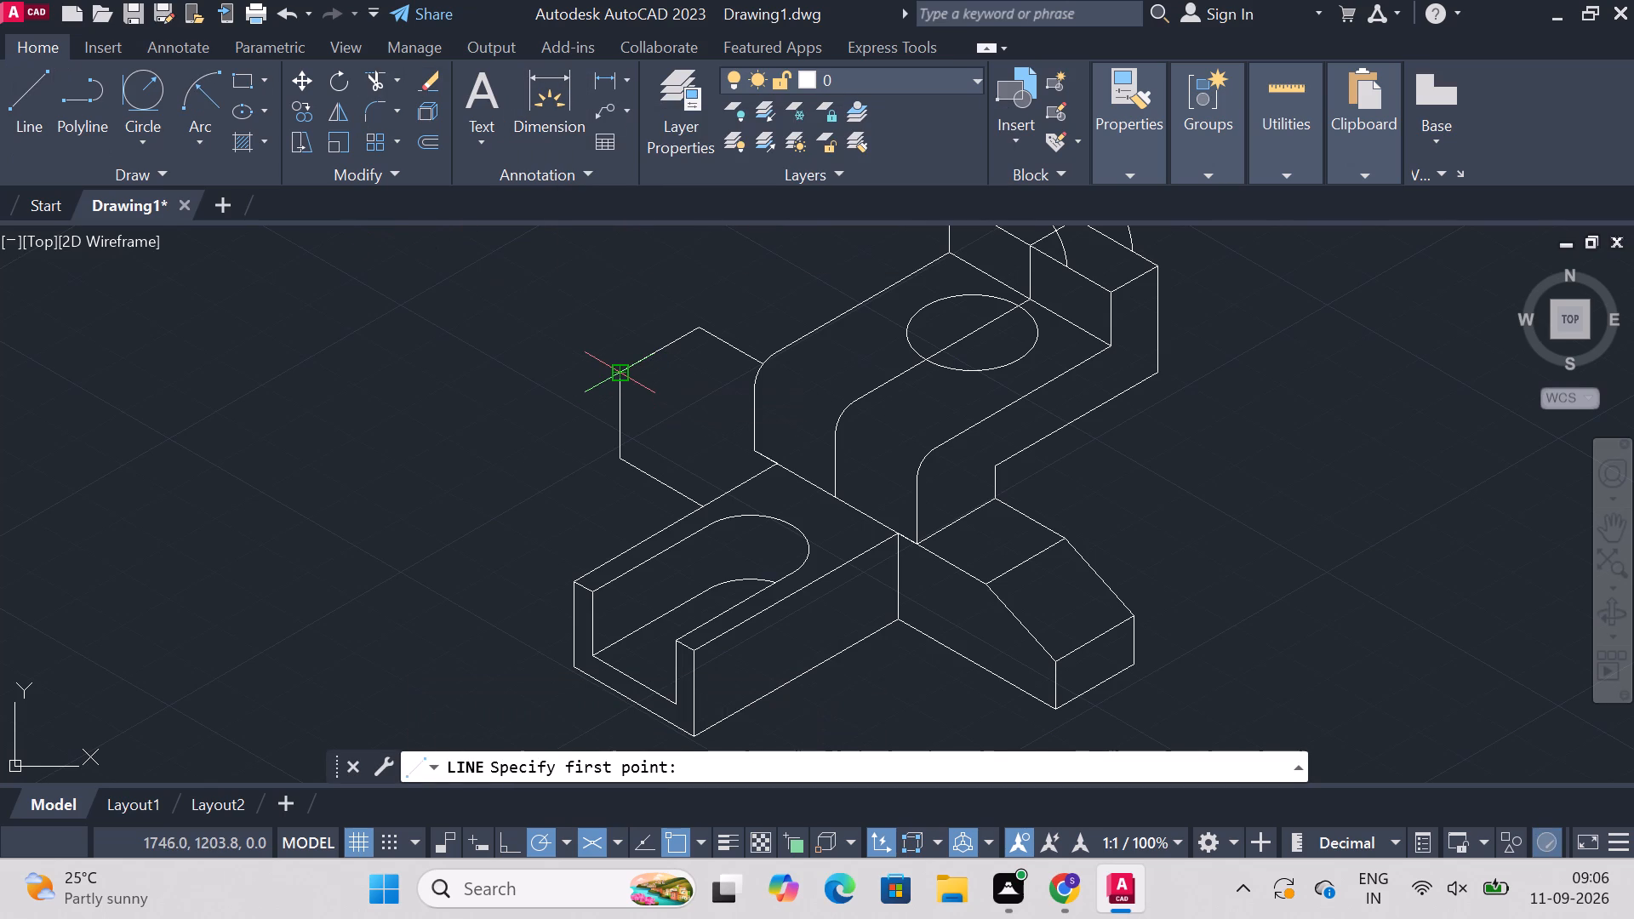
pyautogui.click(619, 380)
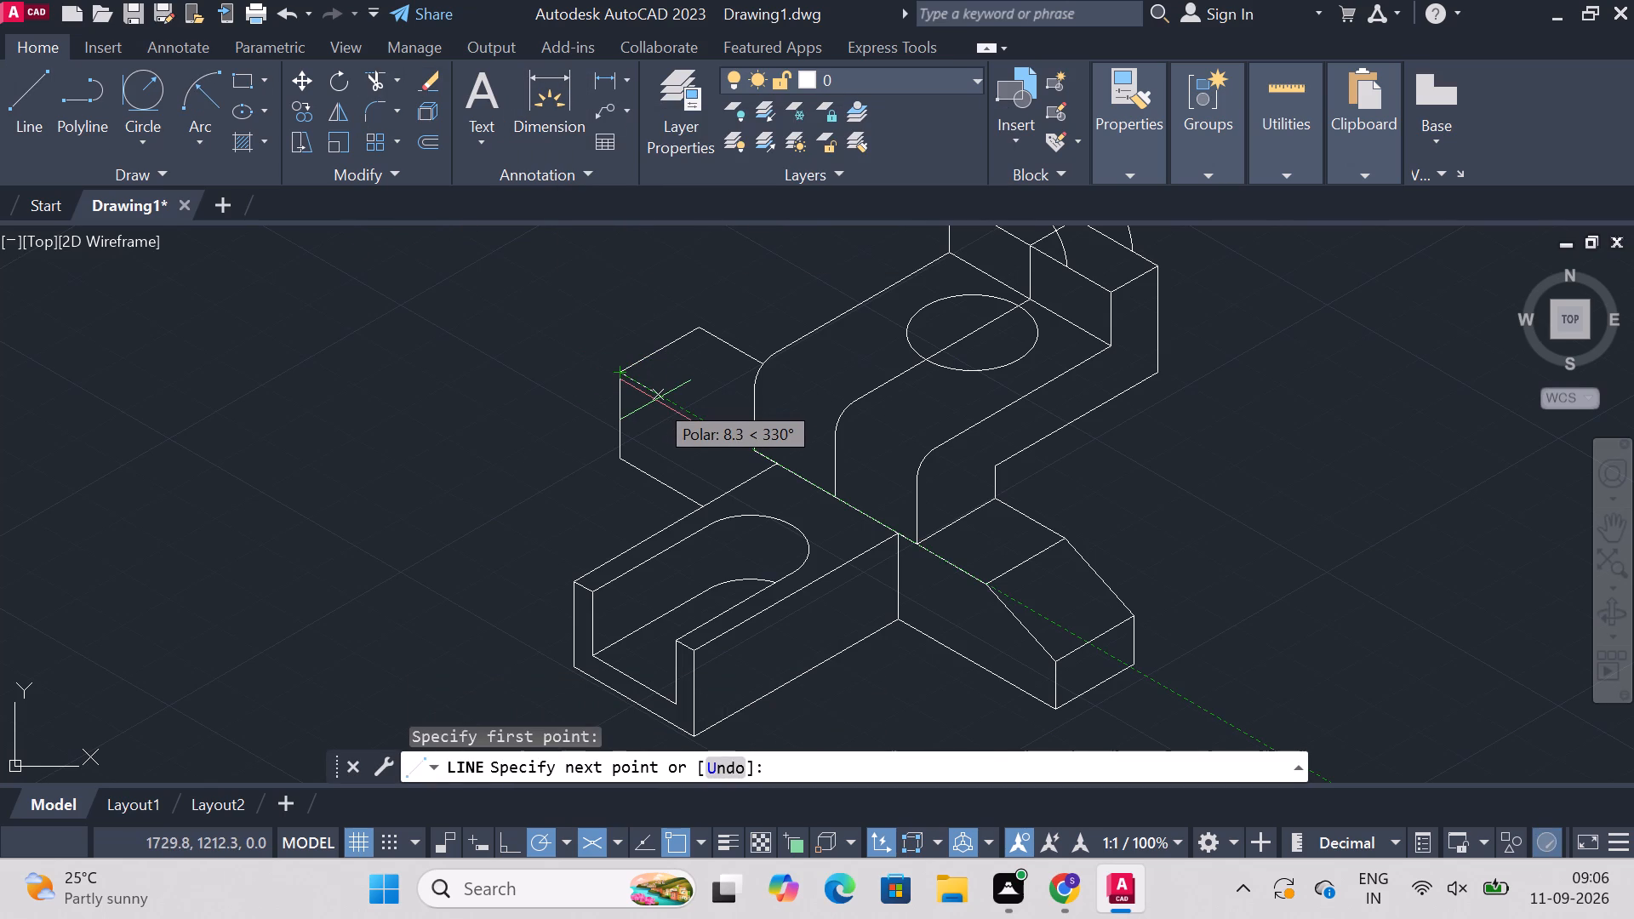
pyautogui.press('1')
pyautogui.press('5')
pyautogui.press('Return')
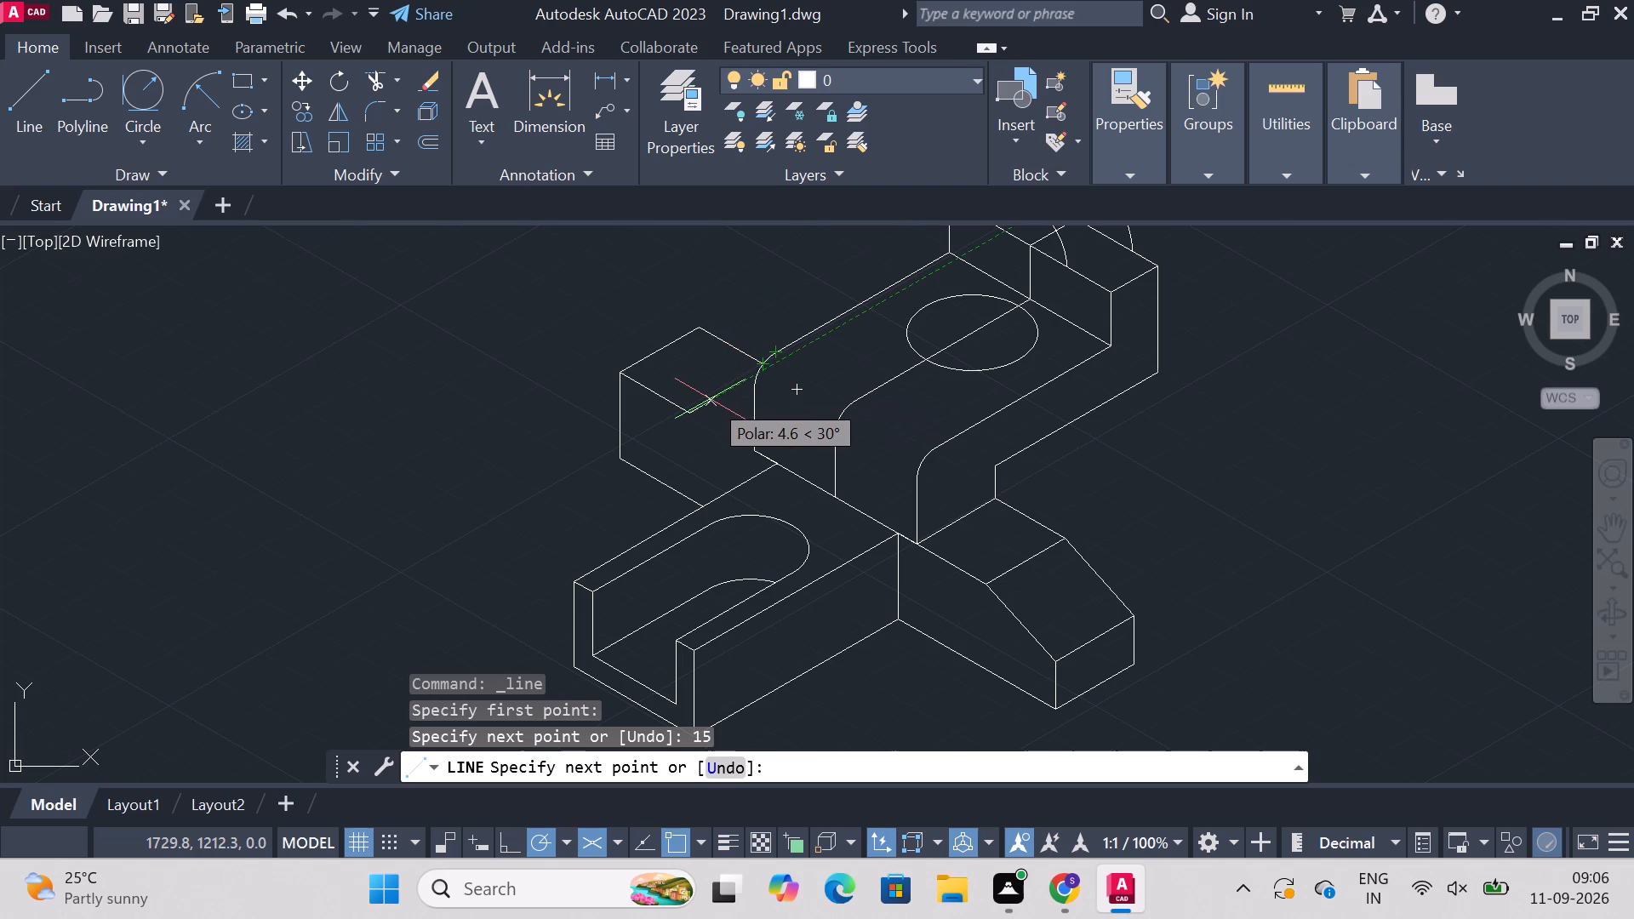
pyautogui.press('Escape')
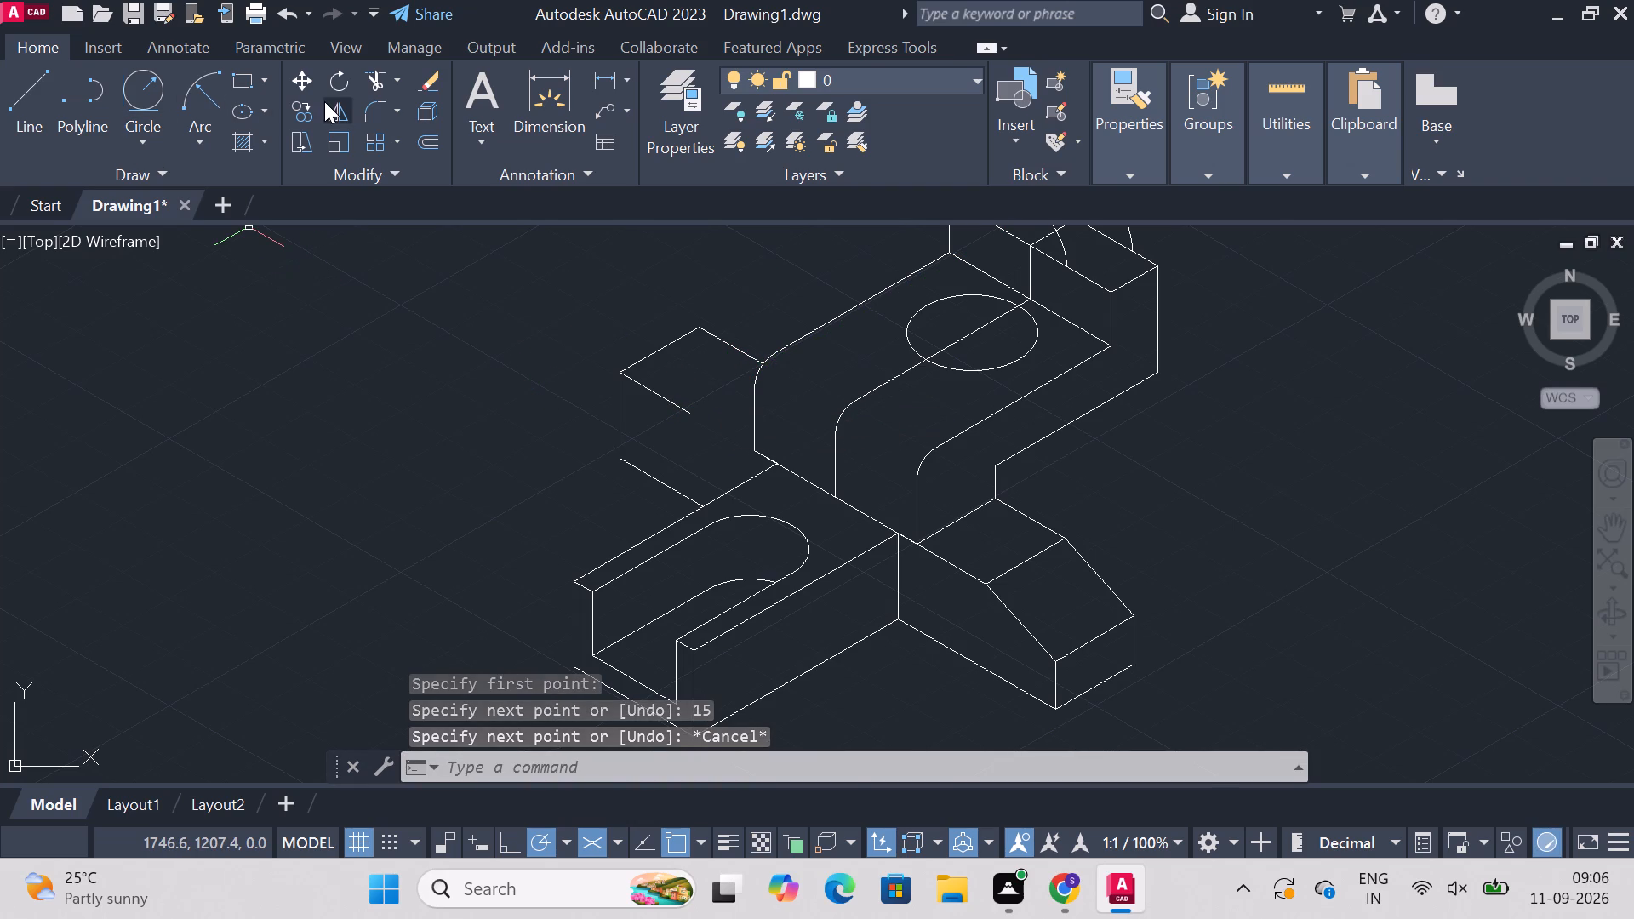
# Trim away the new side block's outer vertical edge.
pyautogui.click(374, 83)
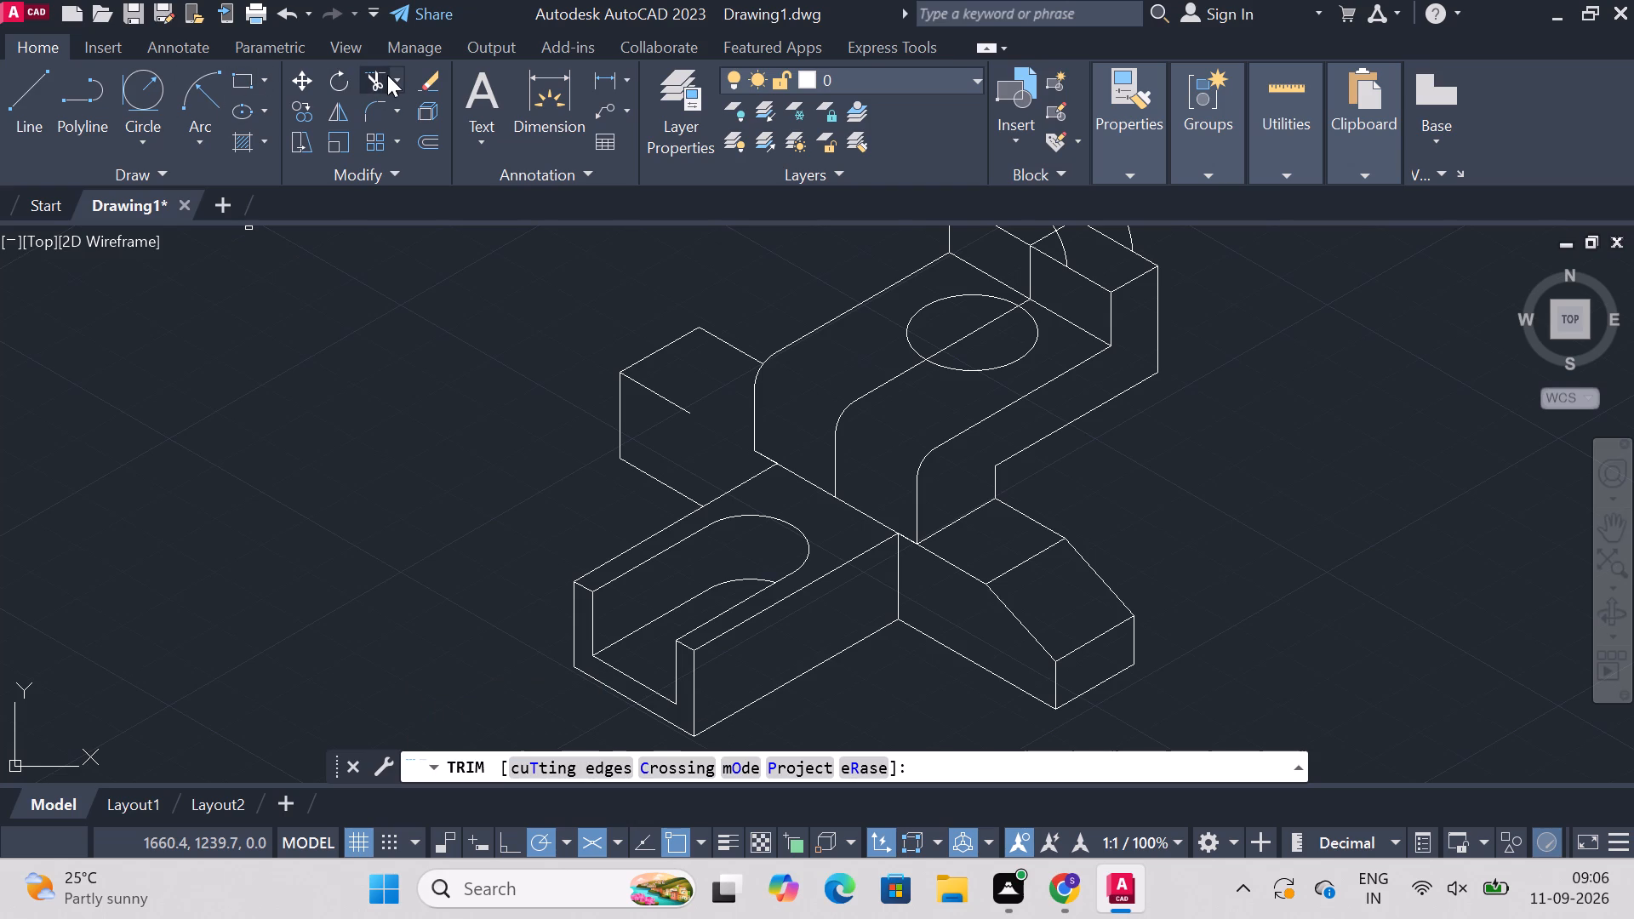
pyautogui.click(378, 77)
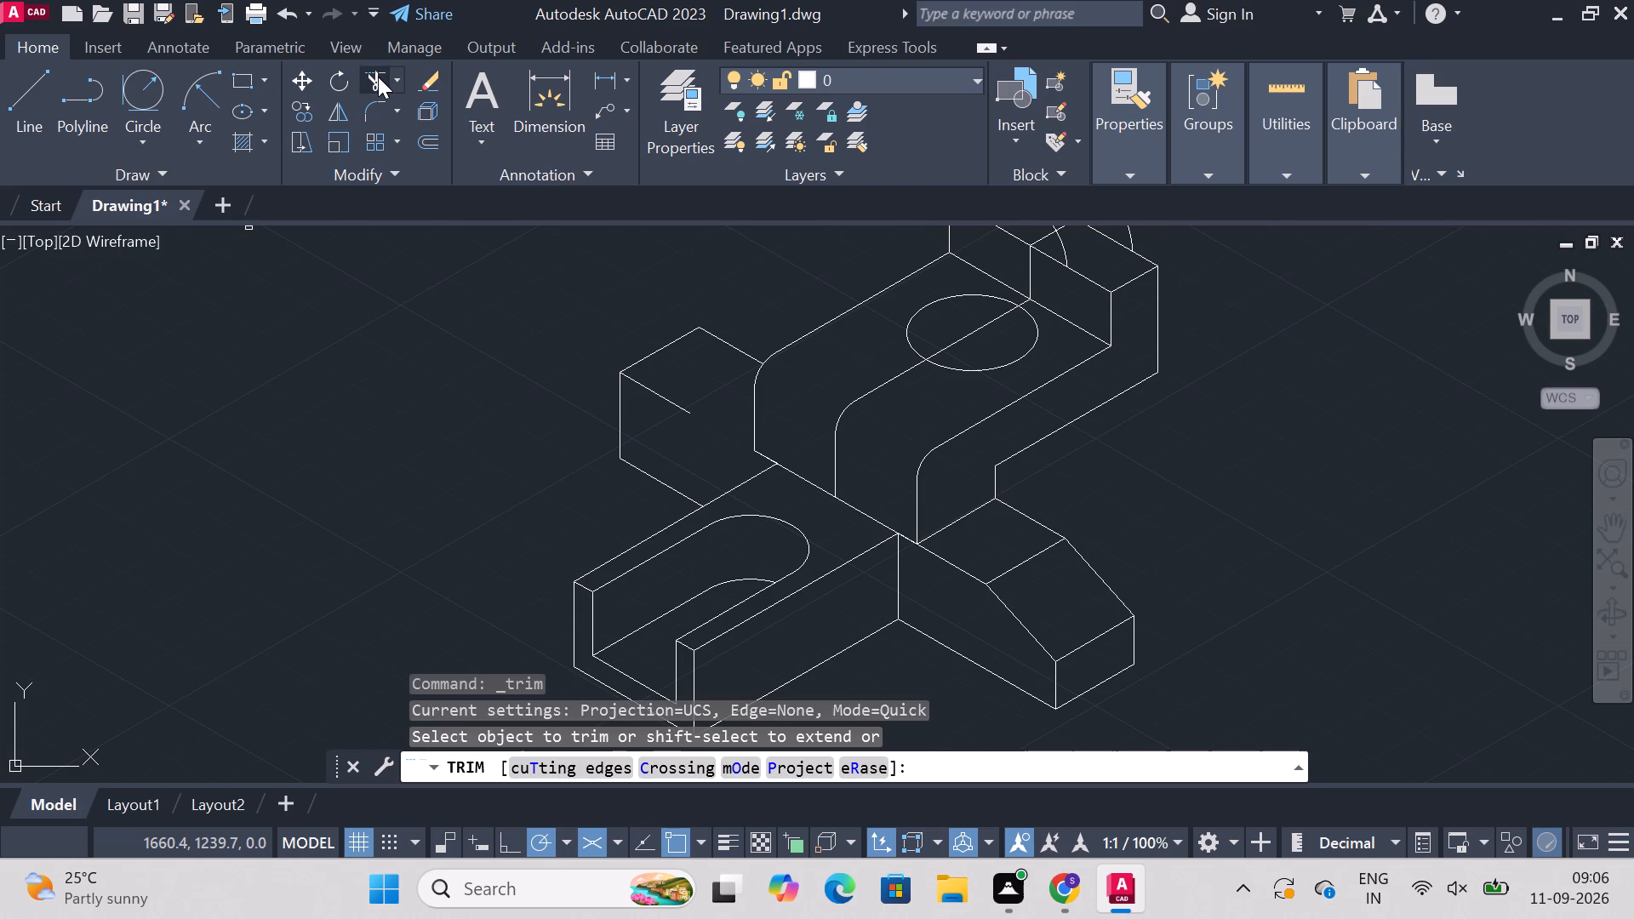
pyautogui.click(619, 406)
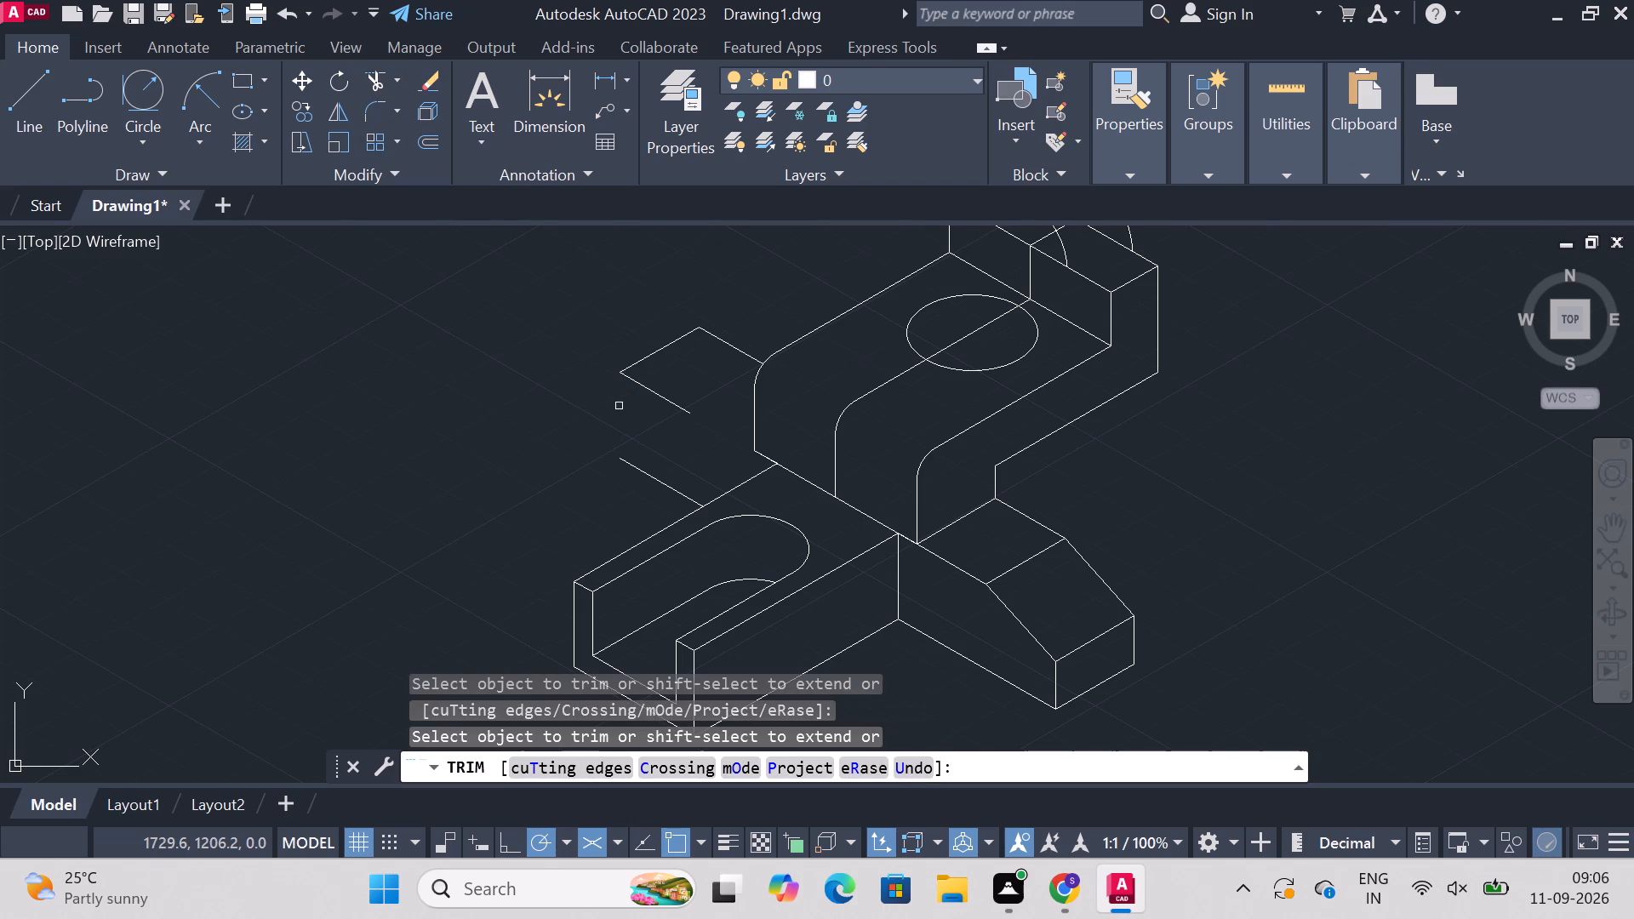
pyautogui.press('Escape')
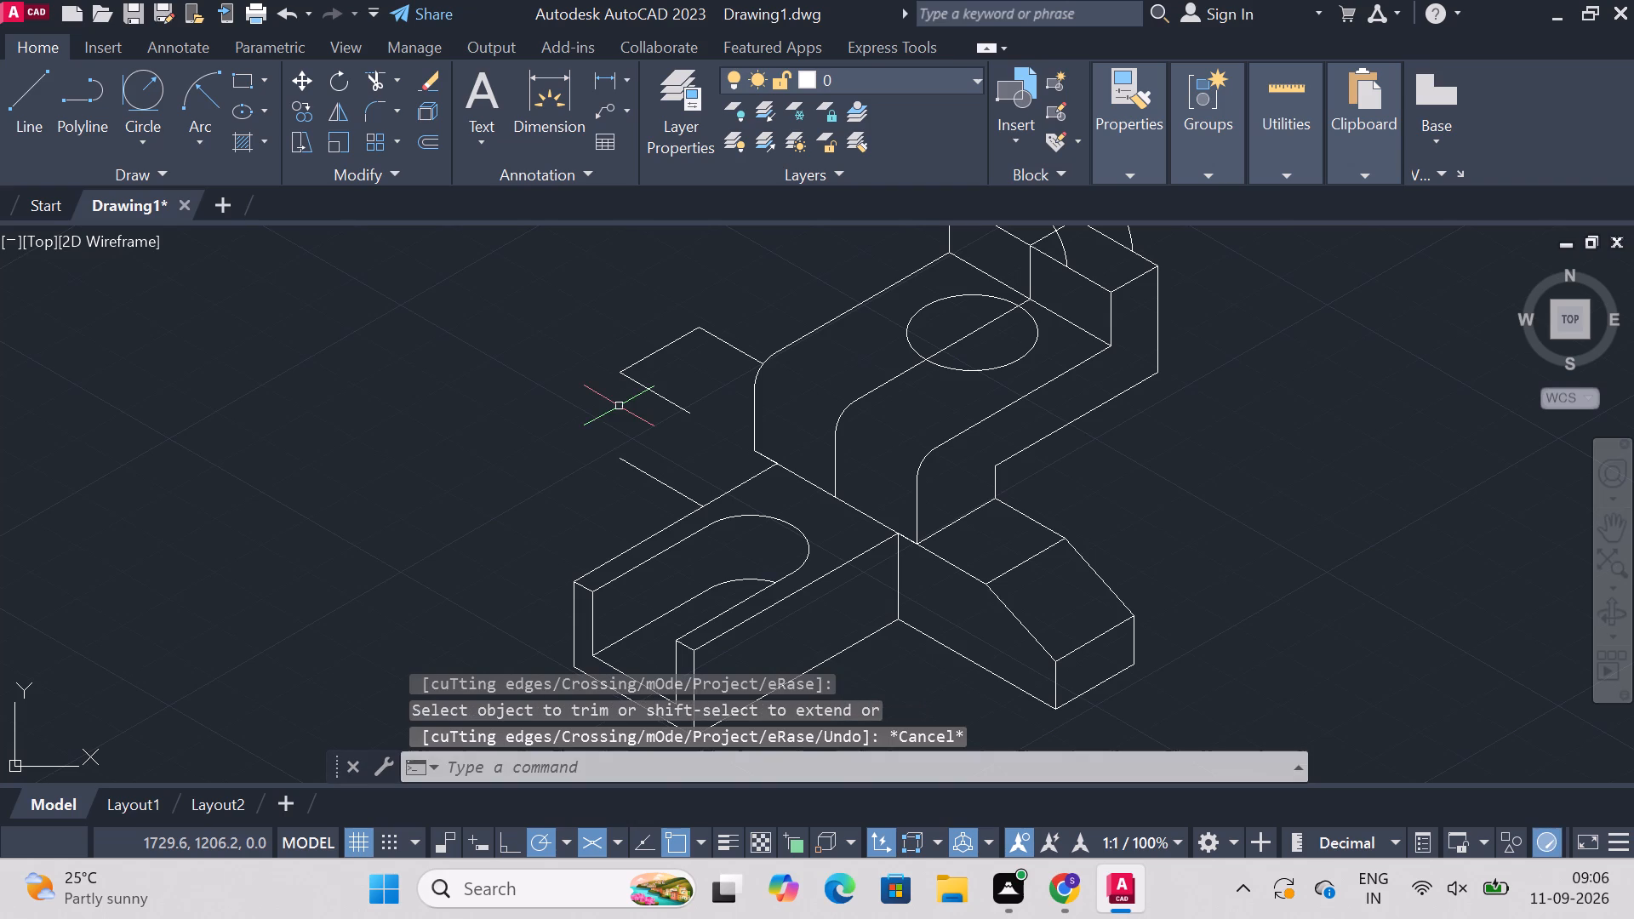
# From the side block's lower outer corner, draw a 9 mm line straight up and a sloping line to the 15 mm line's free end.
pyautogui.click(9, 112)
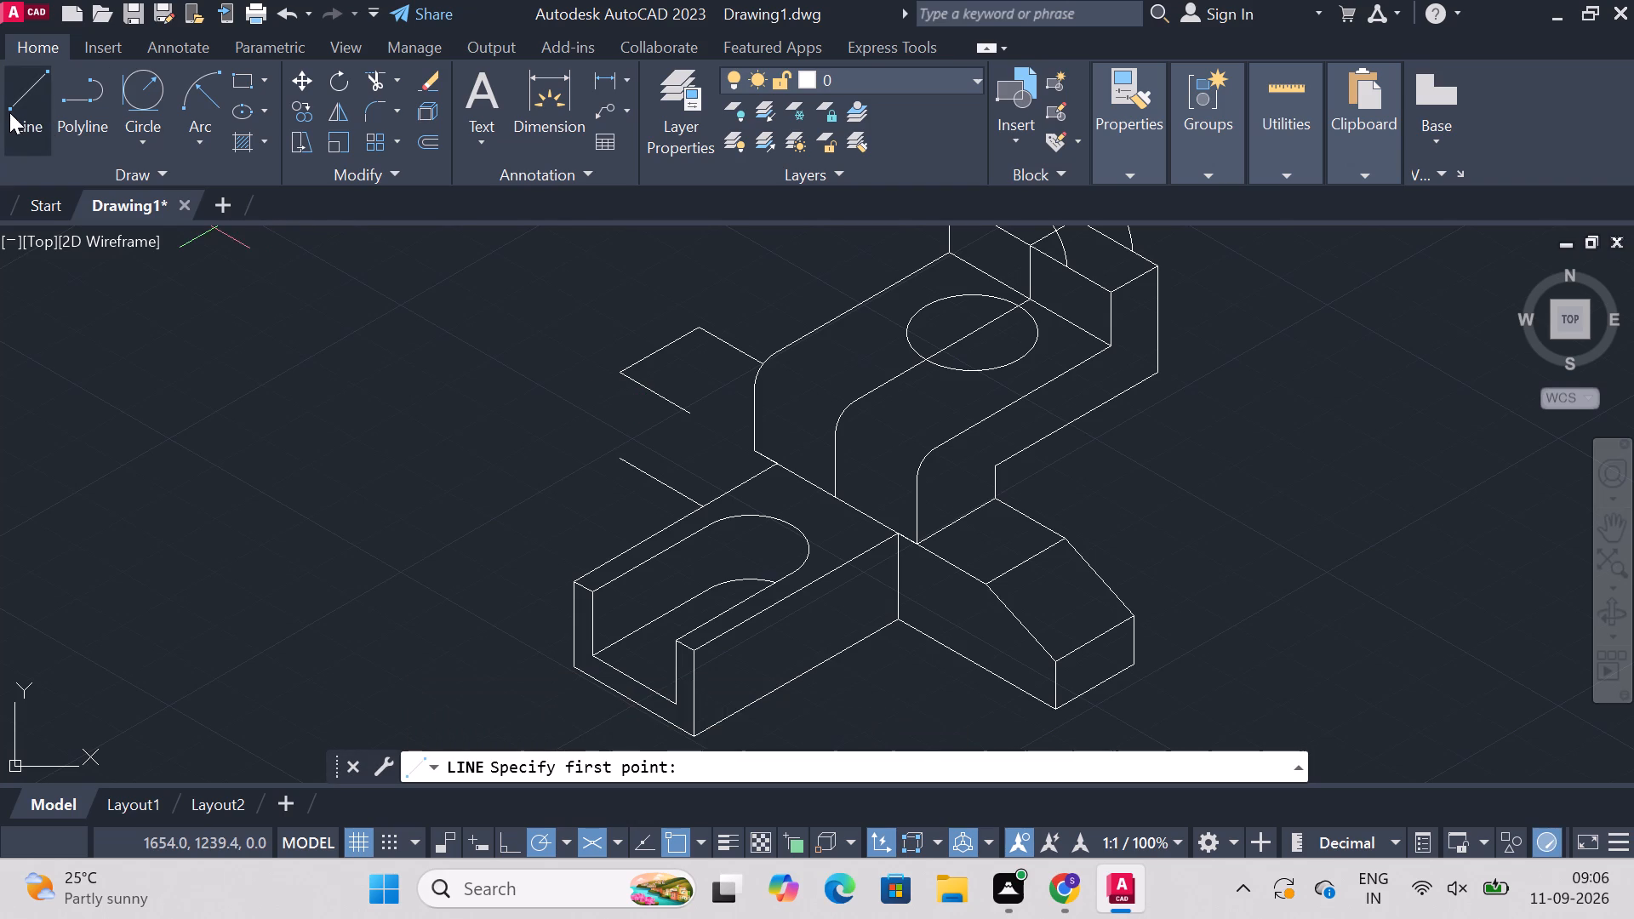
pyautogui.click(614, 458)
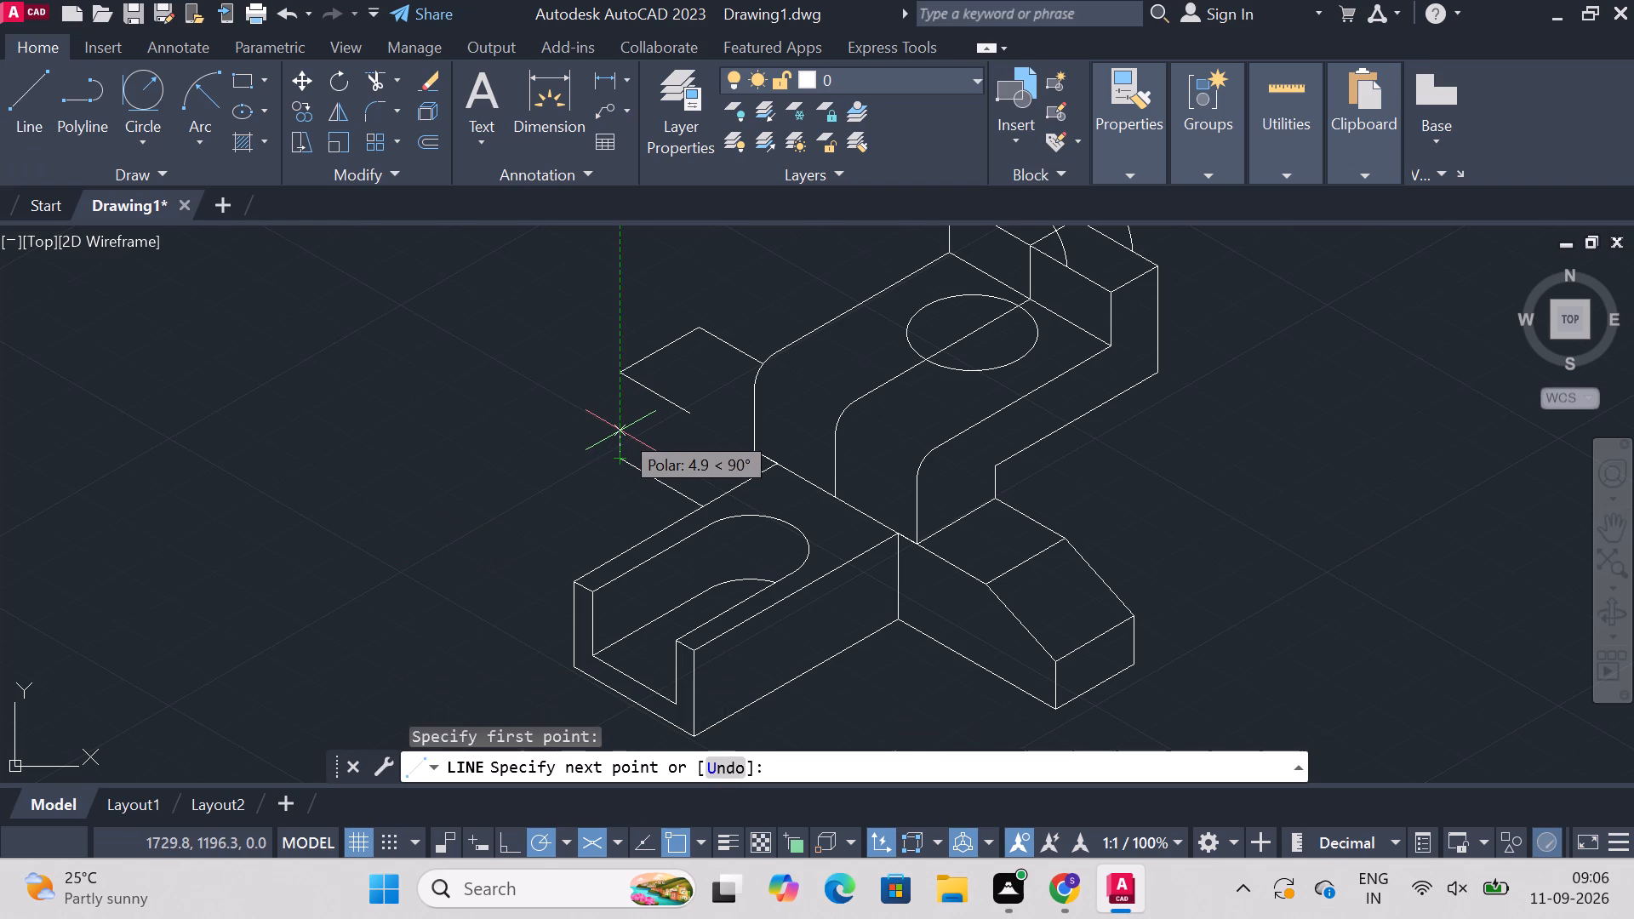
pyautogui.press('9')
pyautogui.press('Return')
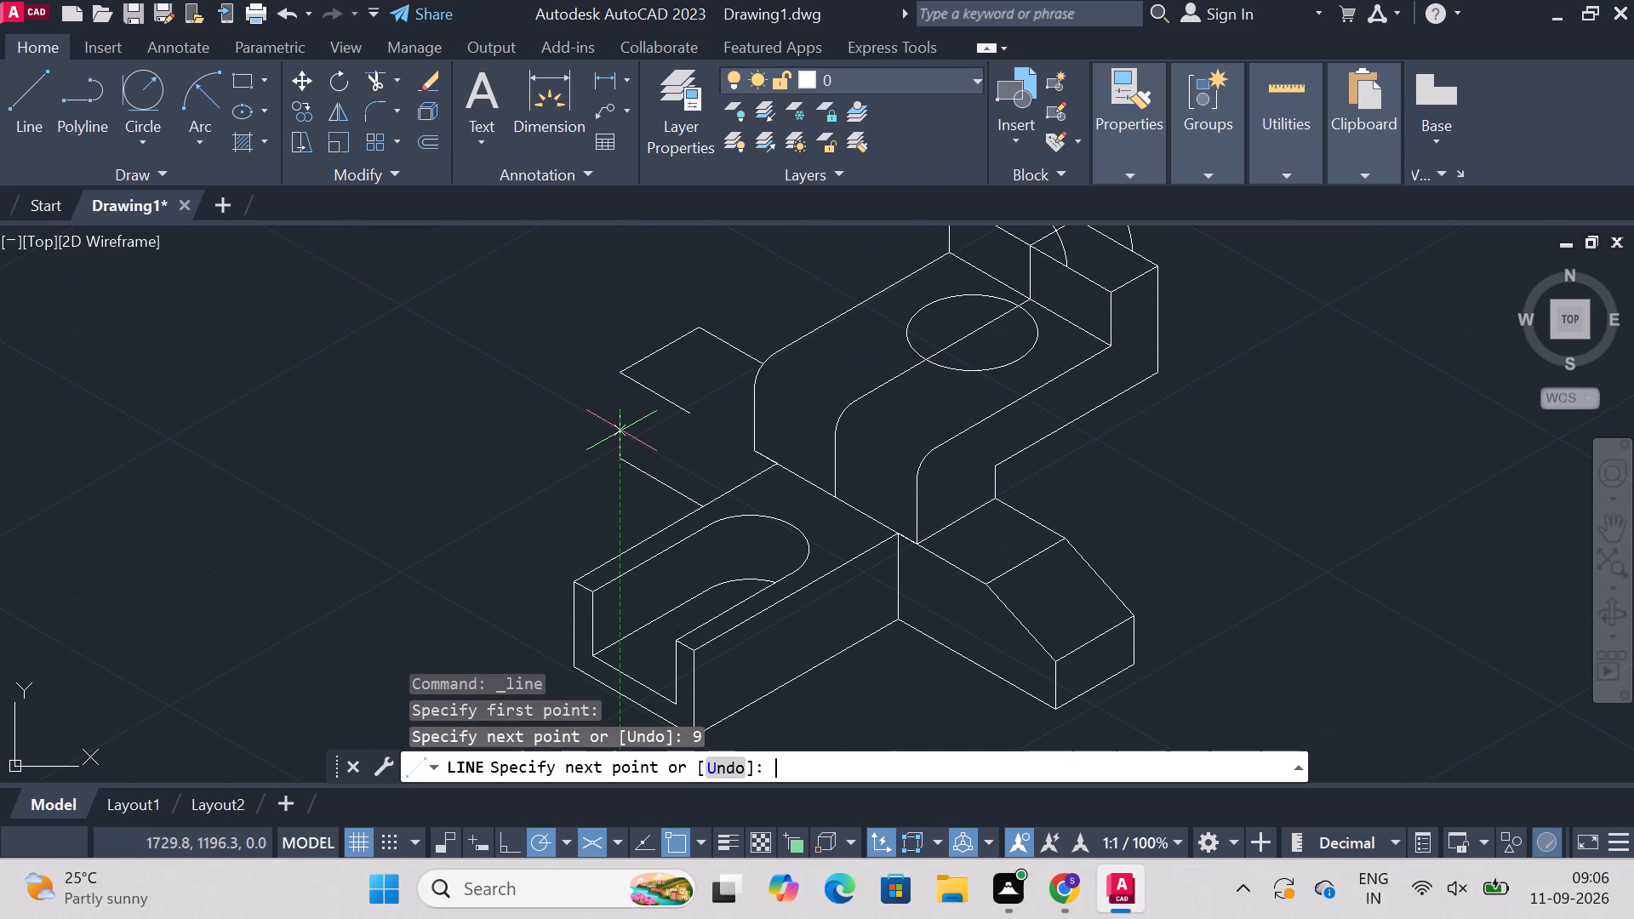
pyautogui.click(690, 412)
pyautogui.press('Escape')
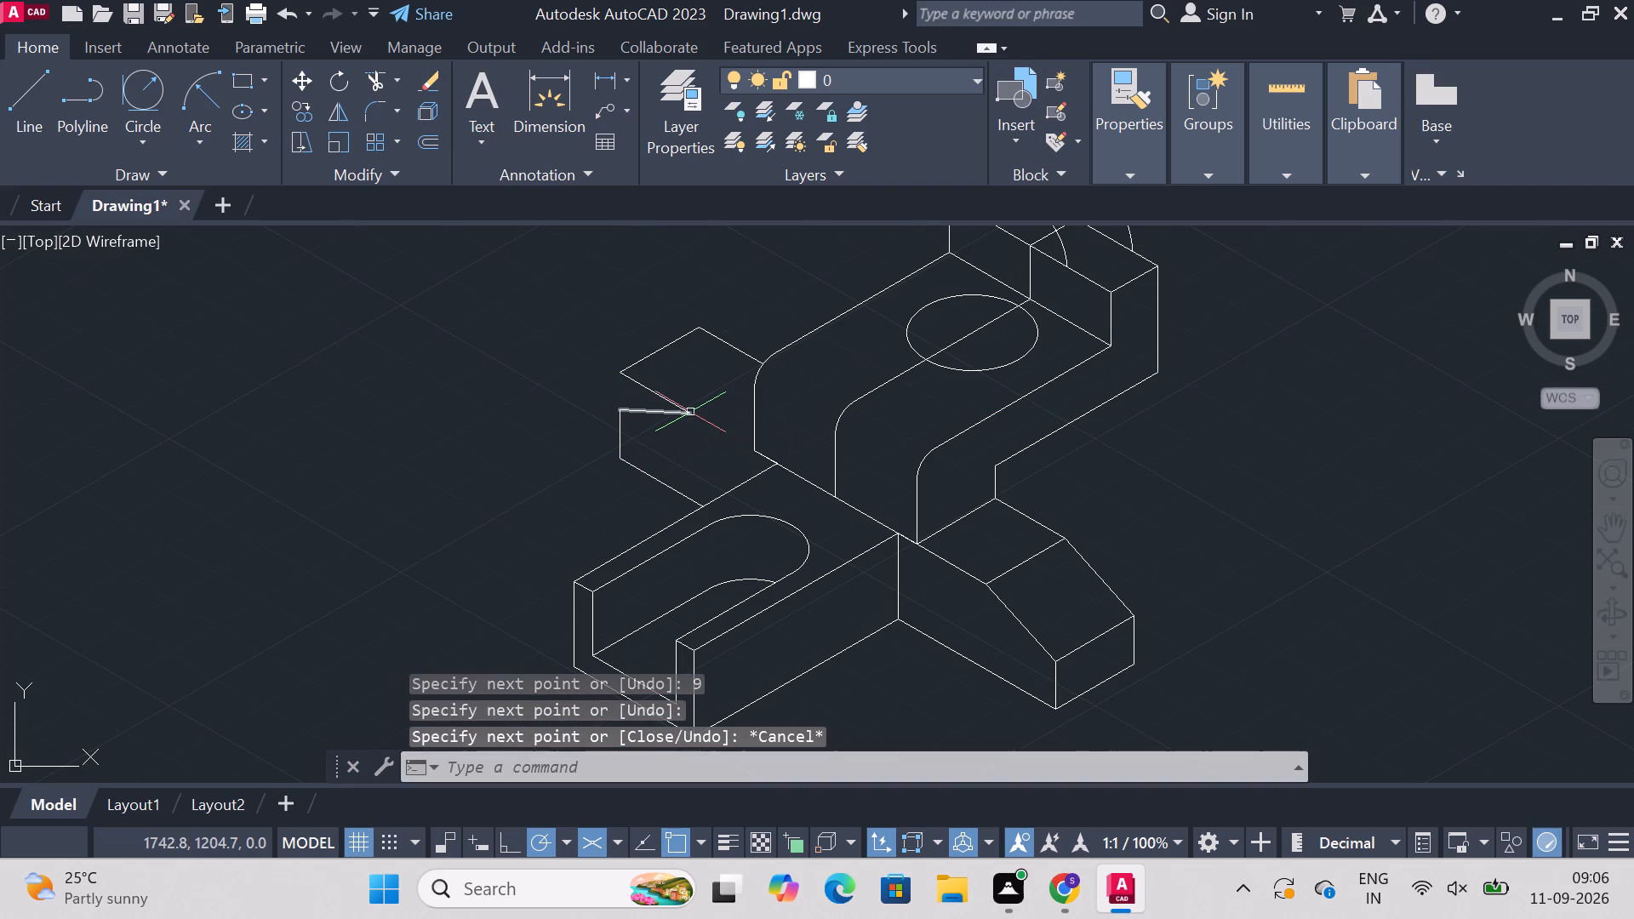
# Erase the 15 mm construction line and the 30° outer top edge above the sloping line.
pyautogui.click(649, 389)
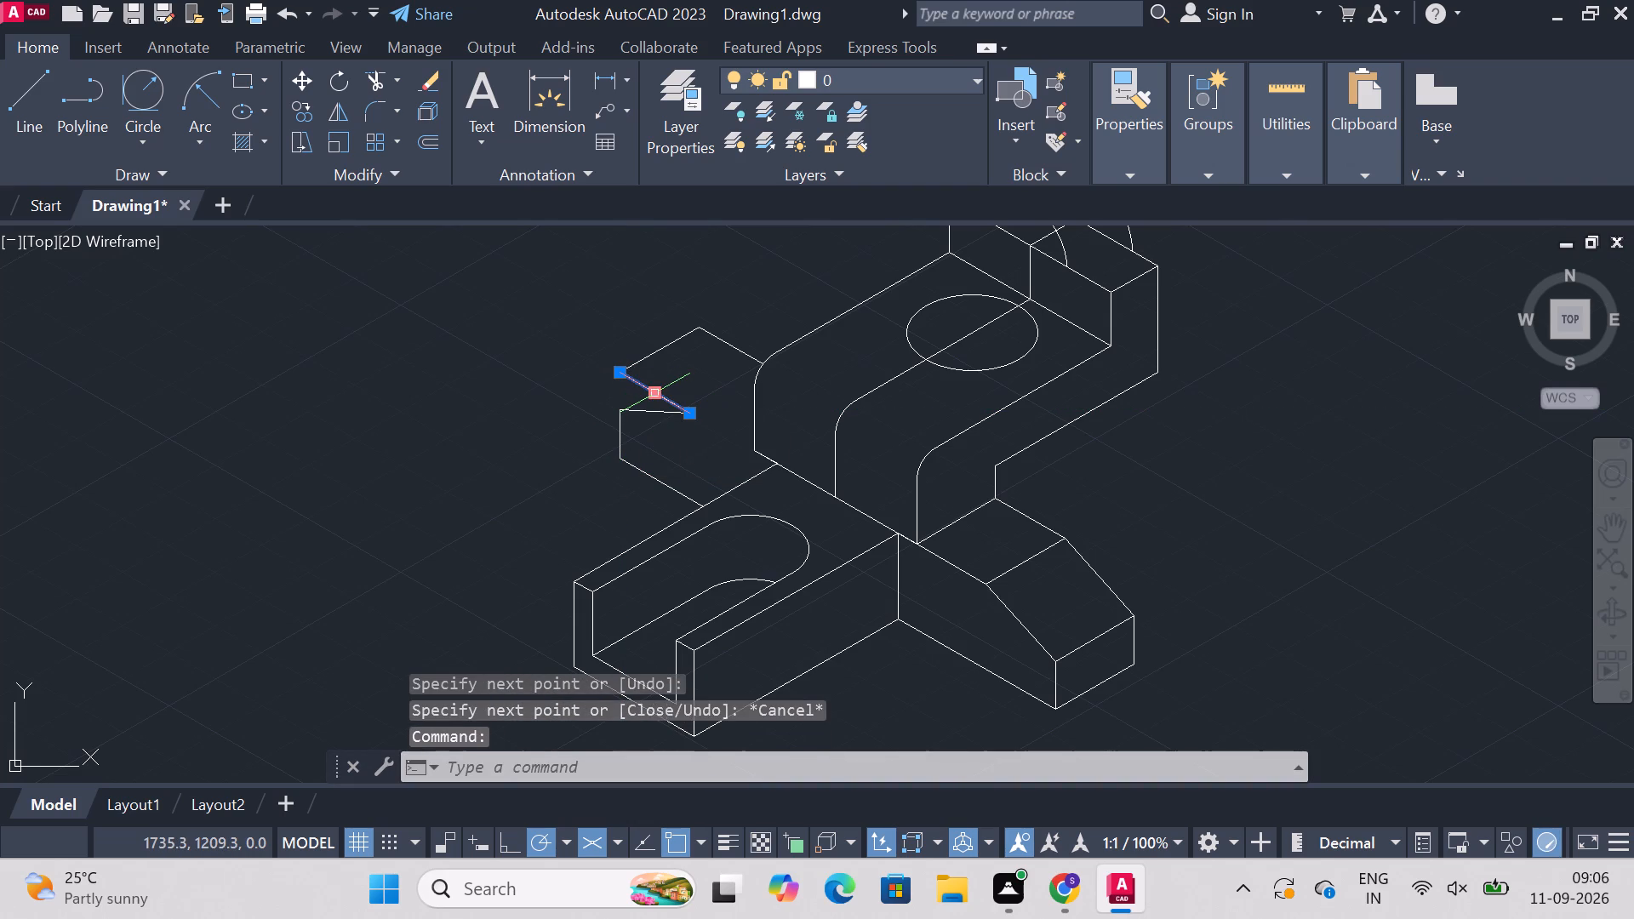
pyautogui.press('Delete')
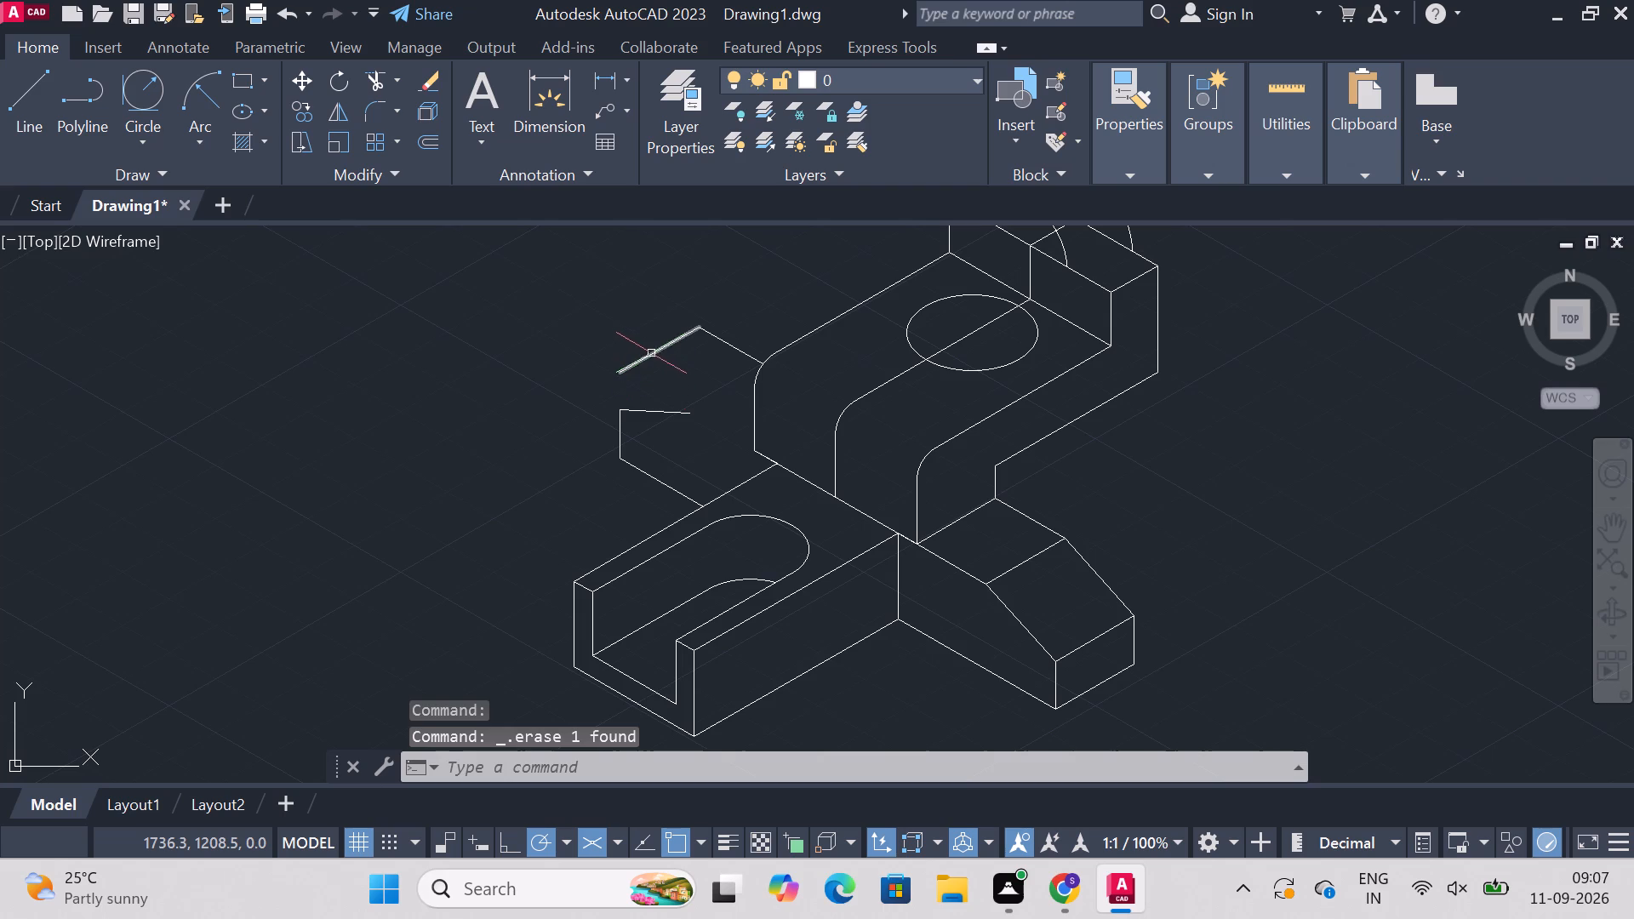
pyautogui.click(651, 354)
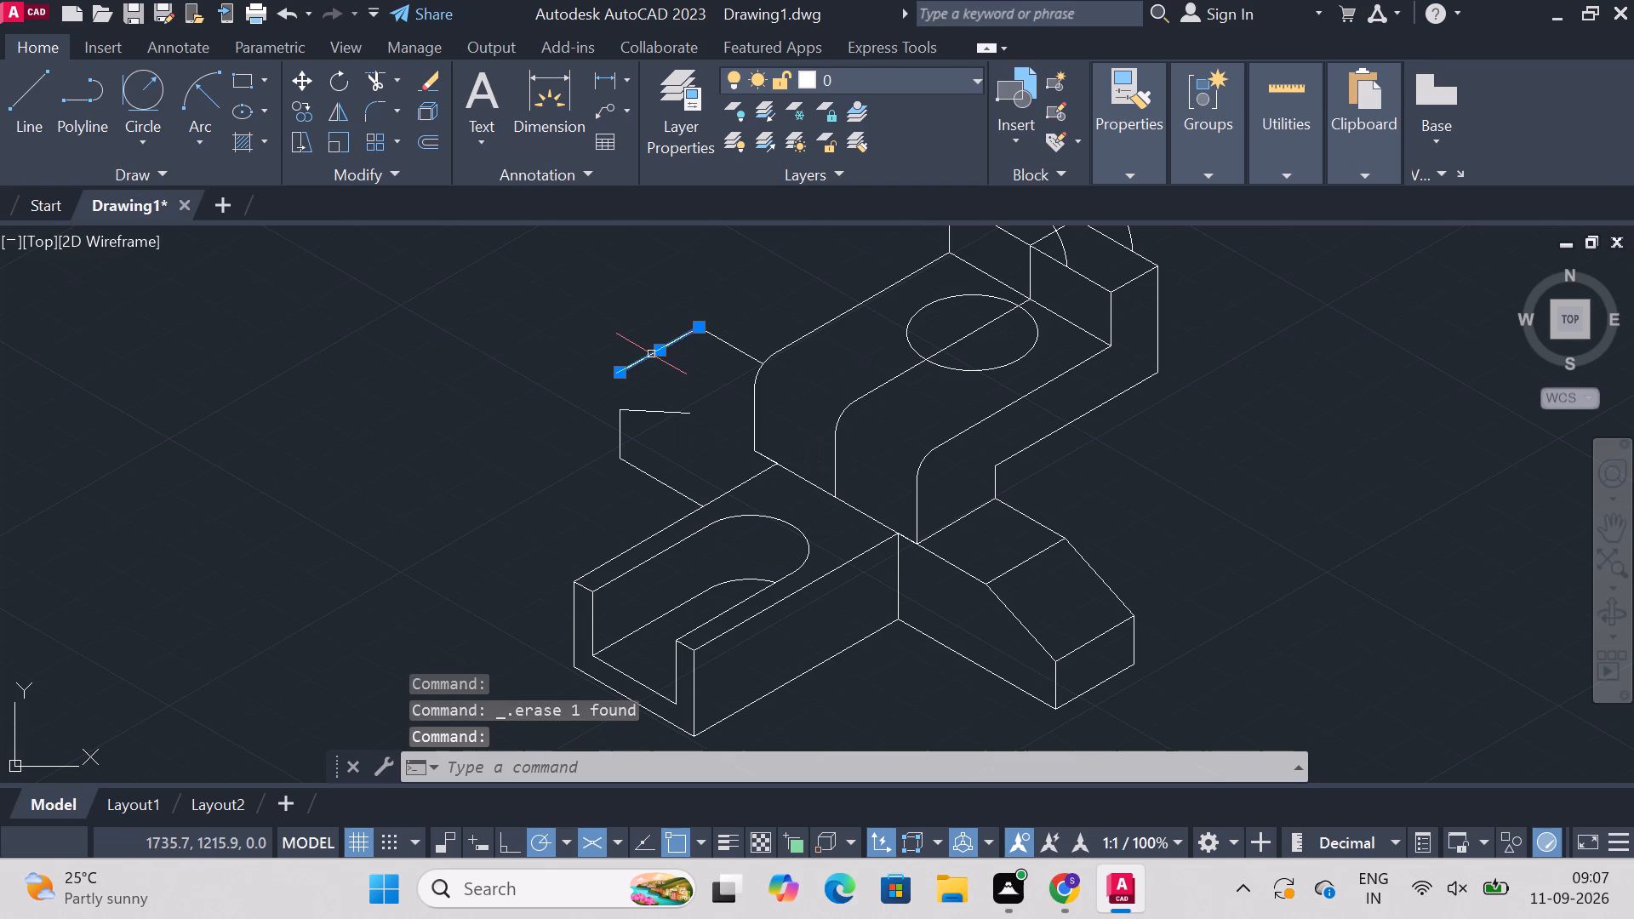
pyautogui.press('Delete')
# Draw a 17 mm line at 30° from the top of the 9 mm vertical edge.
pyautogui.click(23, 85)
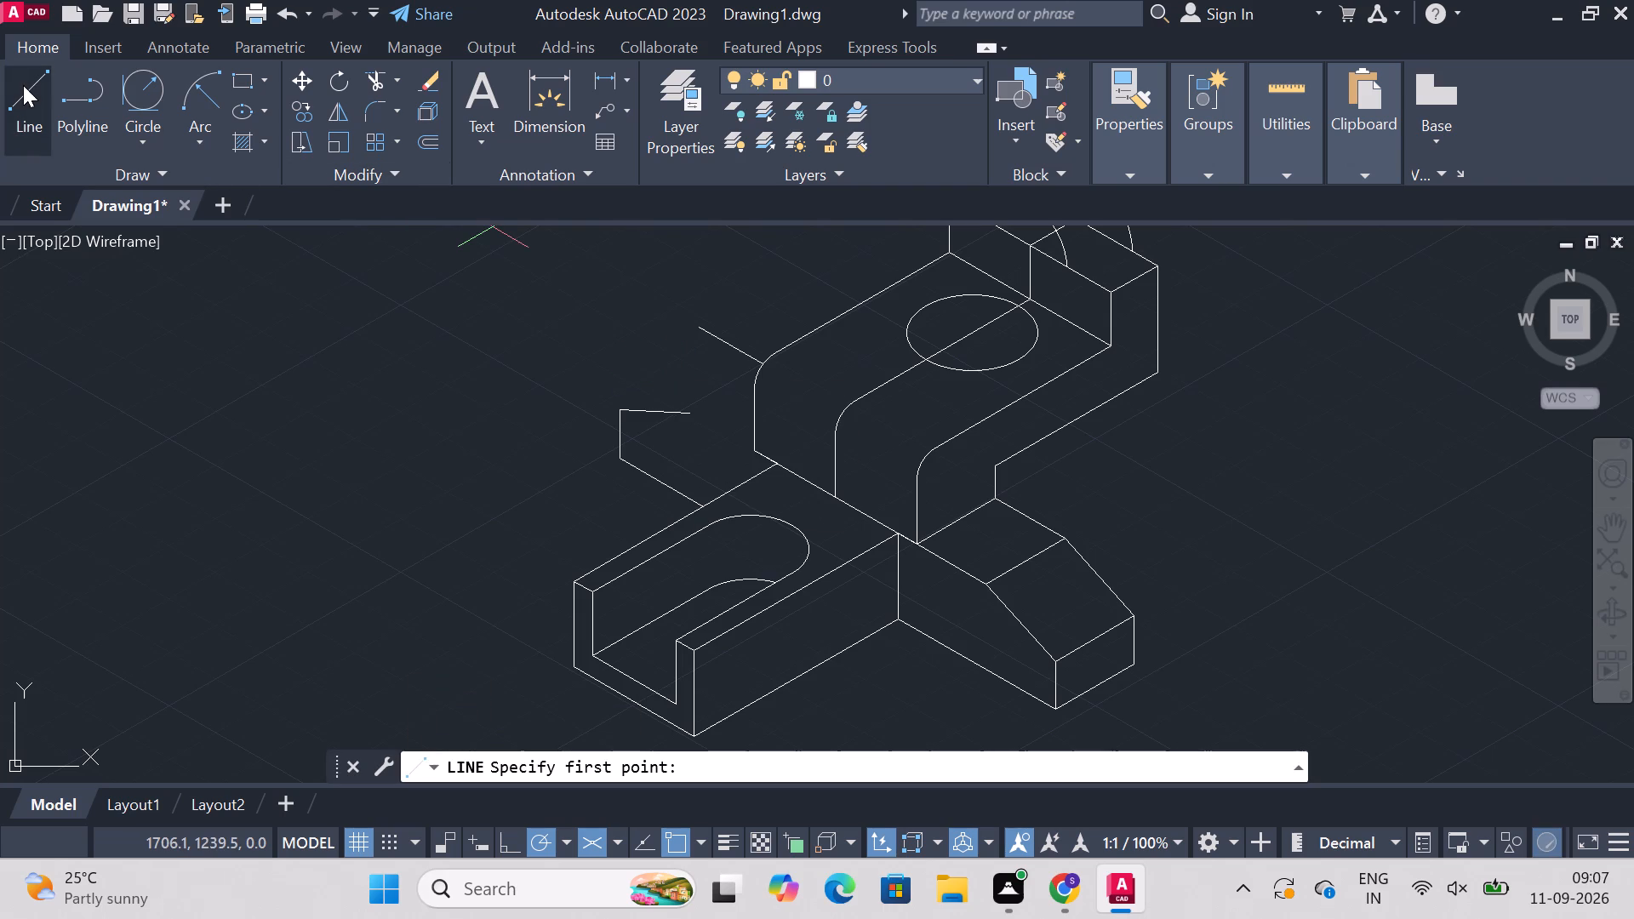
pyautogui.click(617, 413)
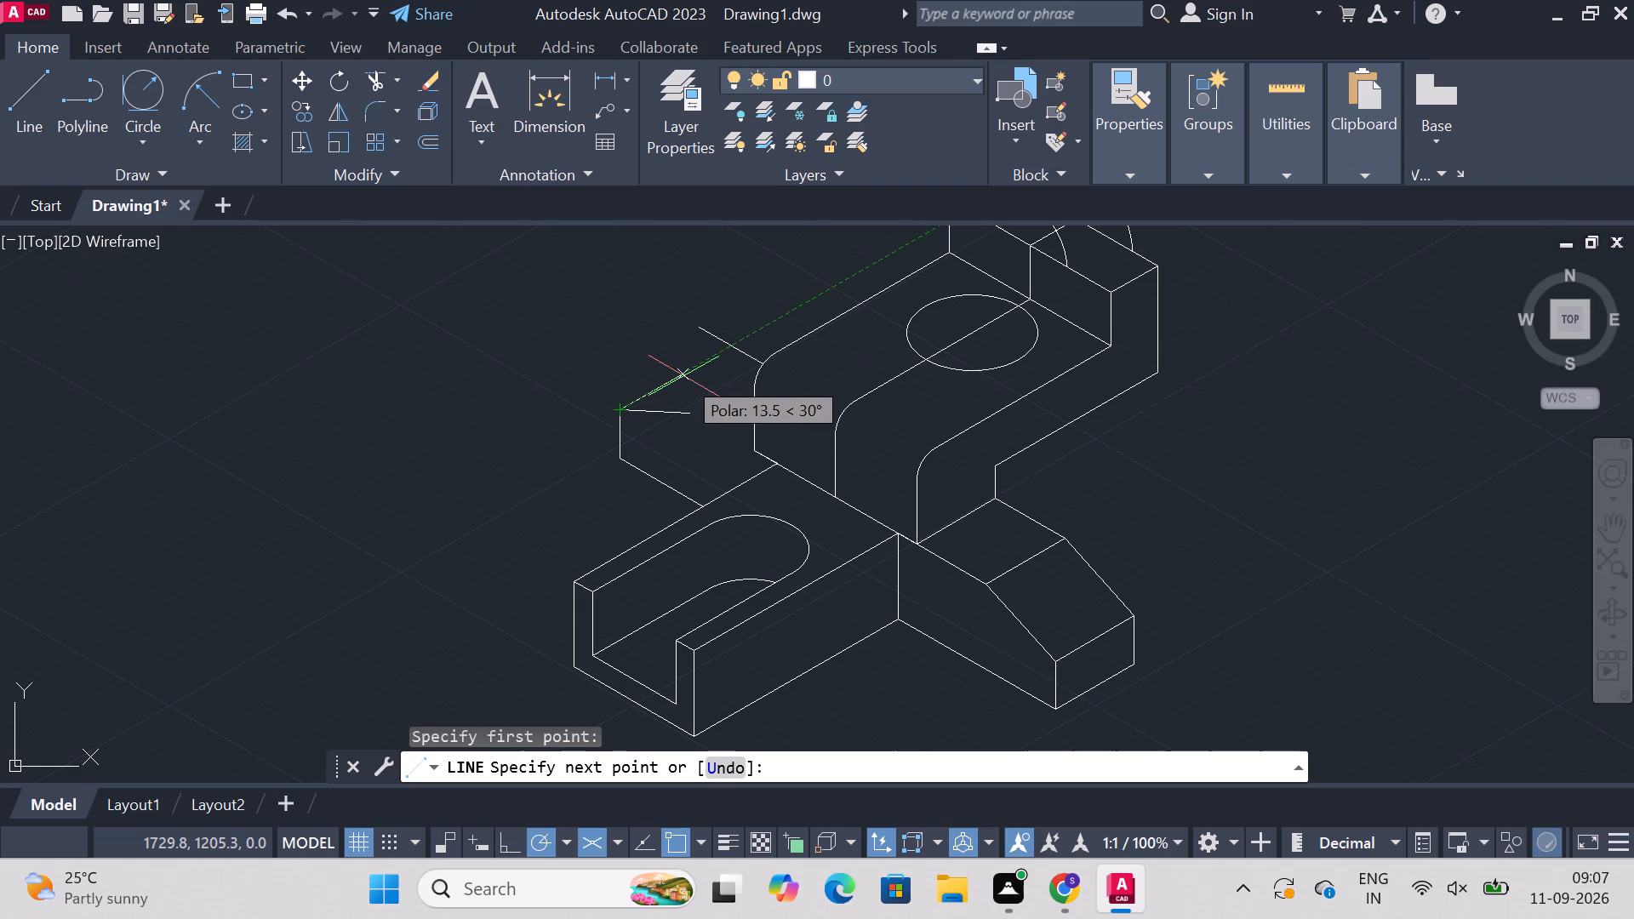
pyautogui.press('1')
pyautogui.press('7')
pyautogui.press('Return')
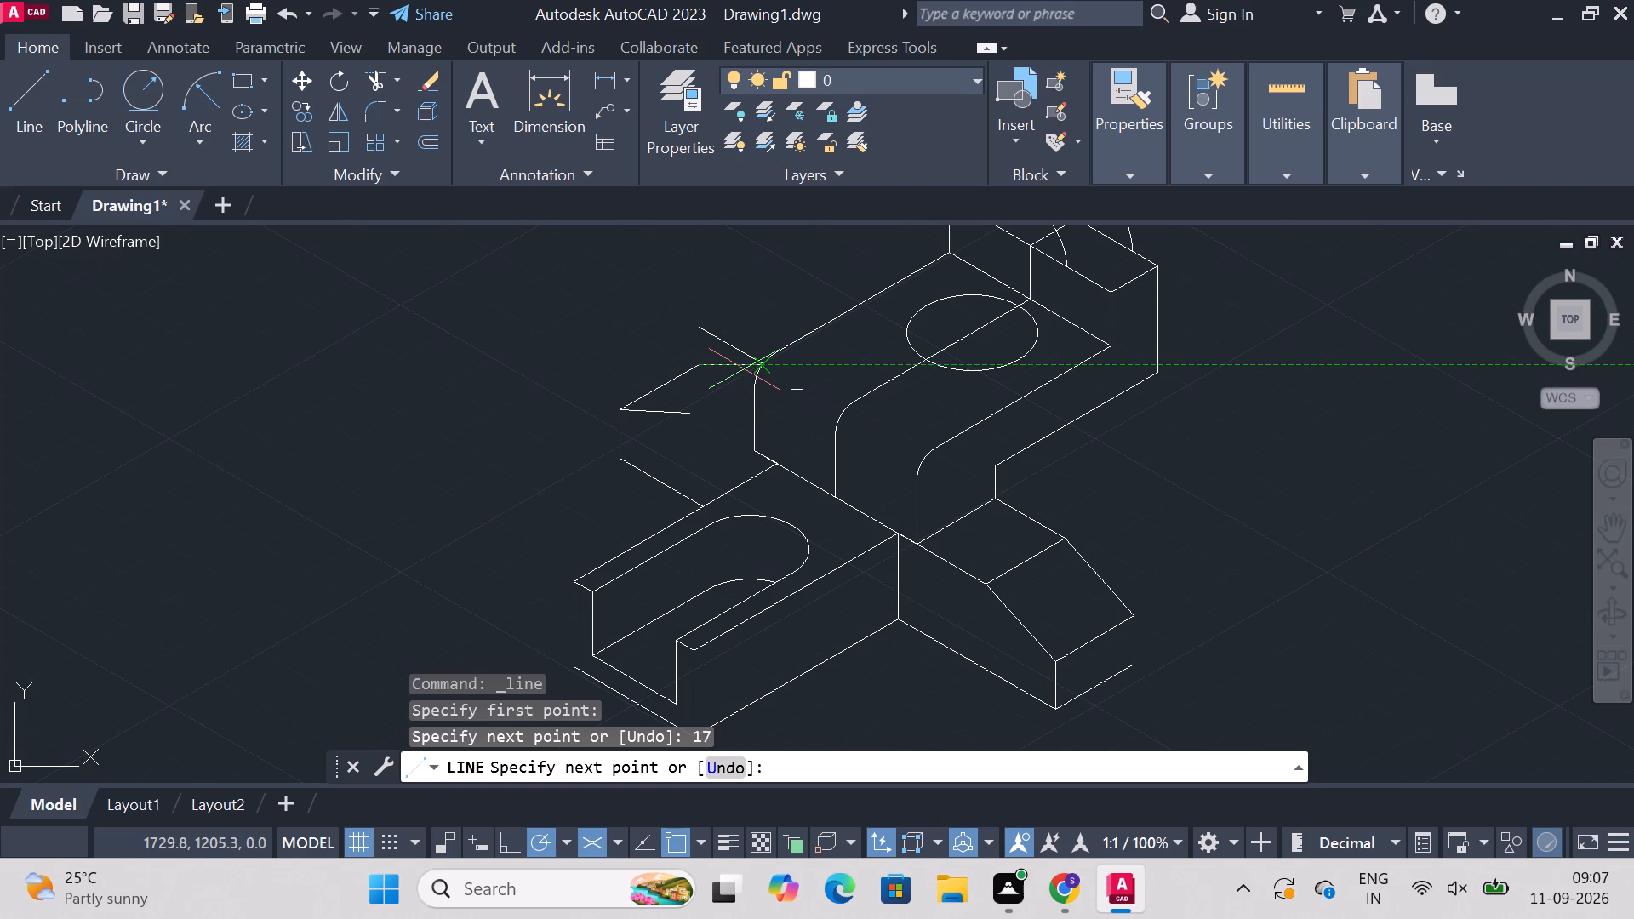
pyautogui.press('Escape')
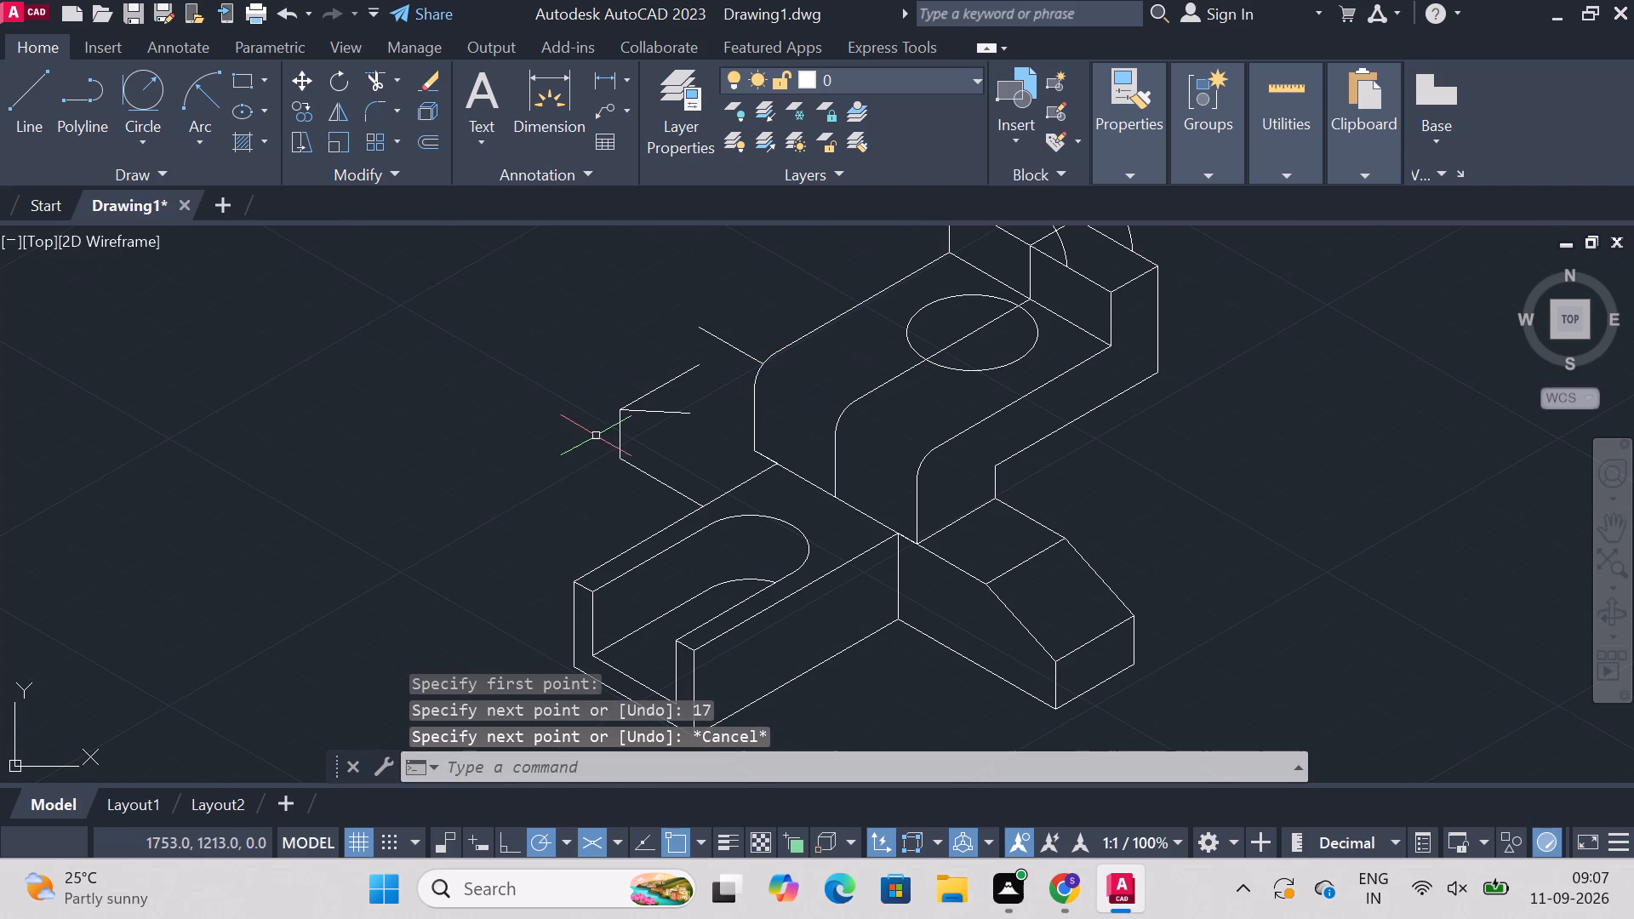
# Trim away the leftover rear top edge between the side block's old corner and the raised block.
pyautogui.write('trim')
pyautogui.press('Return')
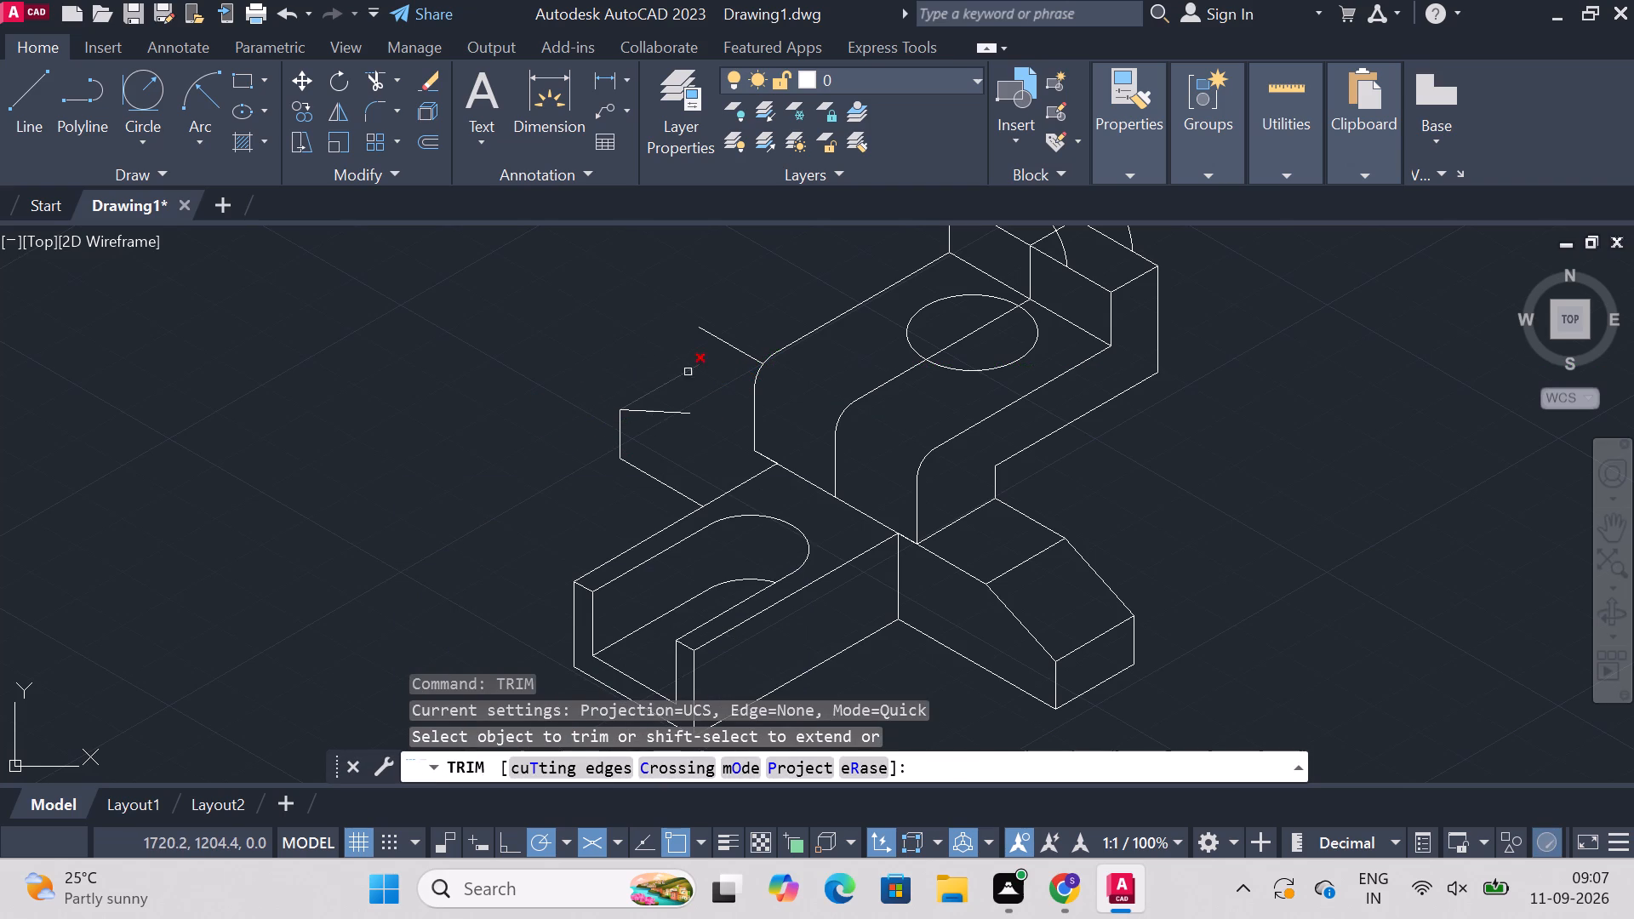
pyautogui.click(734, 353)
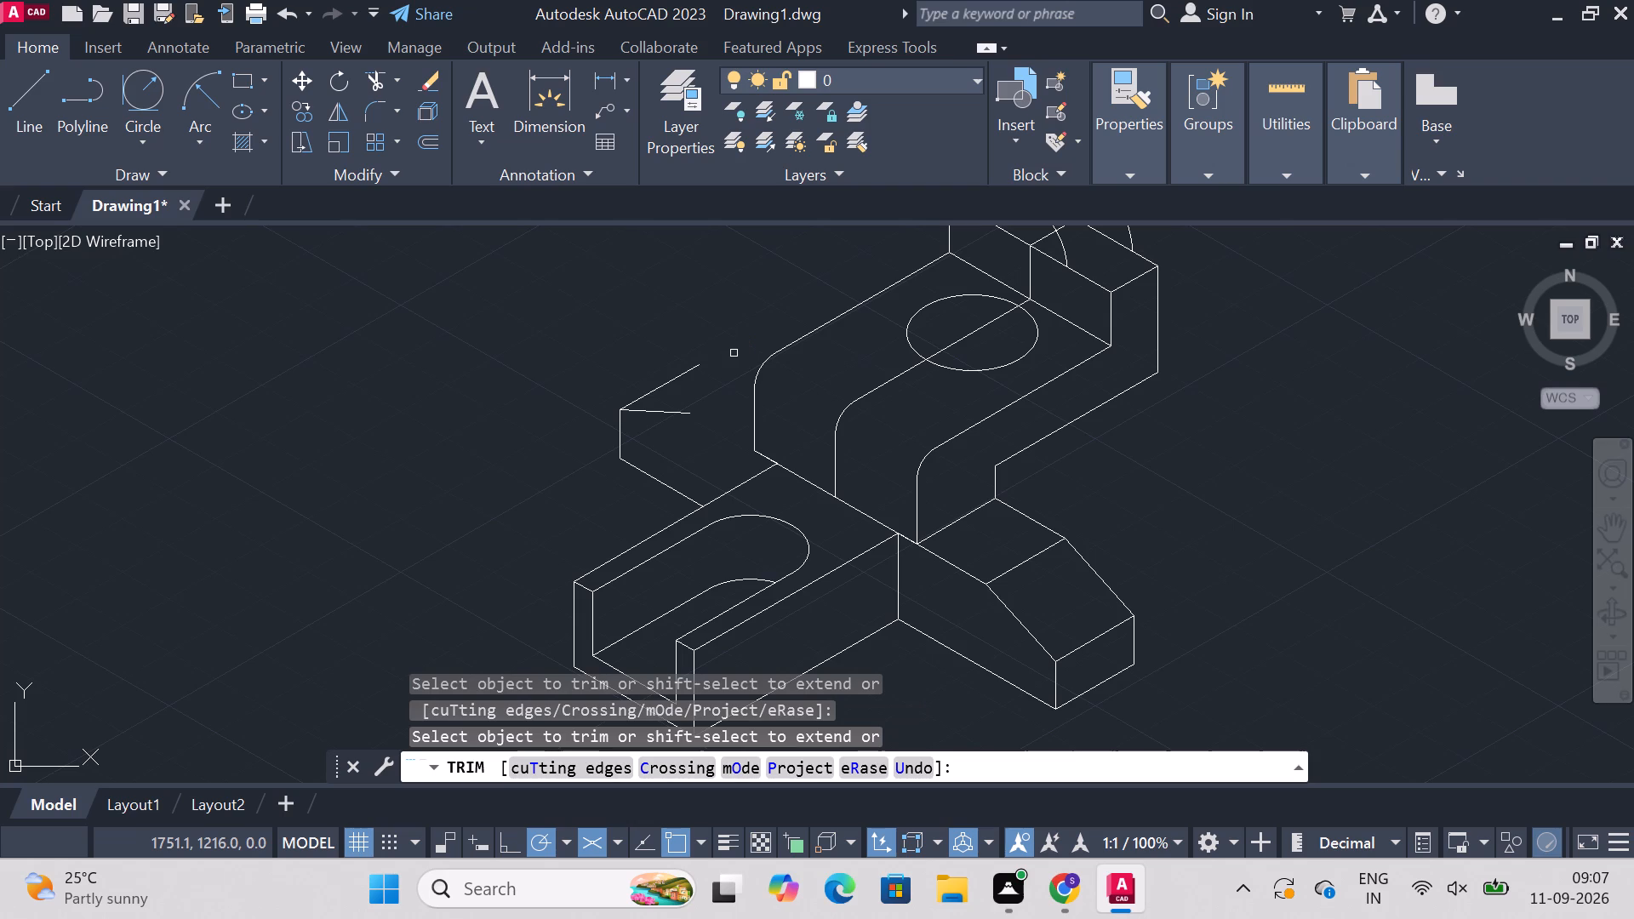
pyautogui.press('Escape')
# From the sloping edge's inner end, draw a 17 mm line at 30° and join it to the end of the outer 17 mm edge.
pyautogui.write('line')
pyautogui.press('Return')
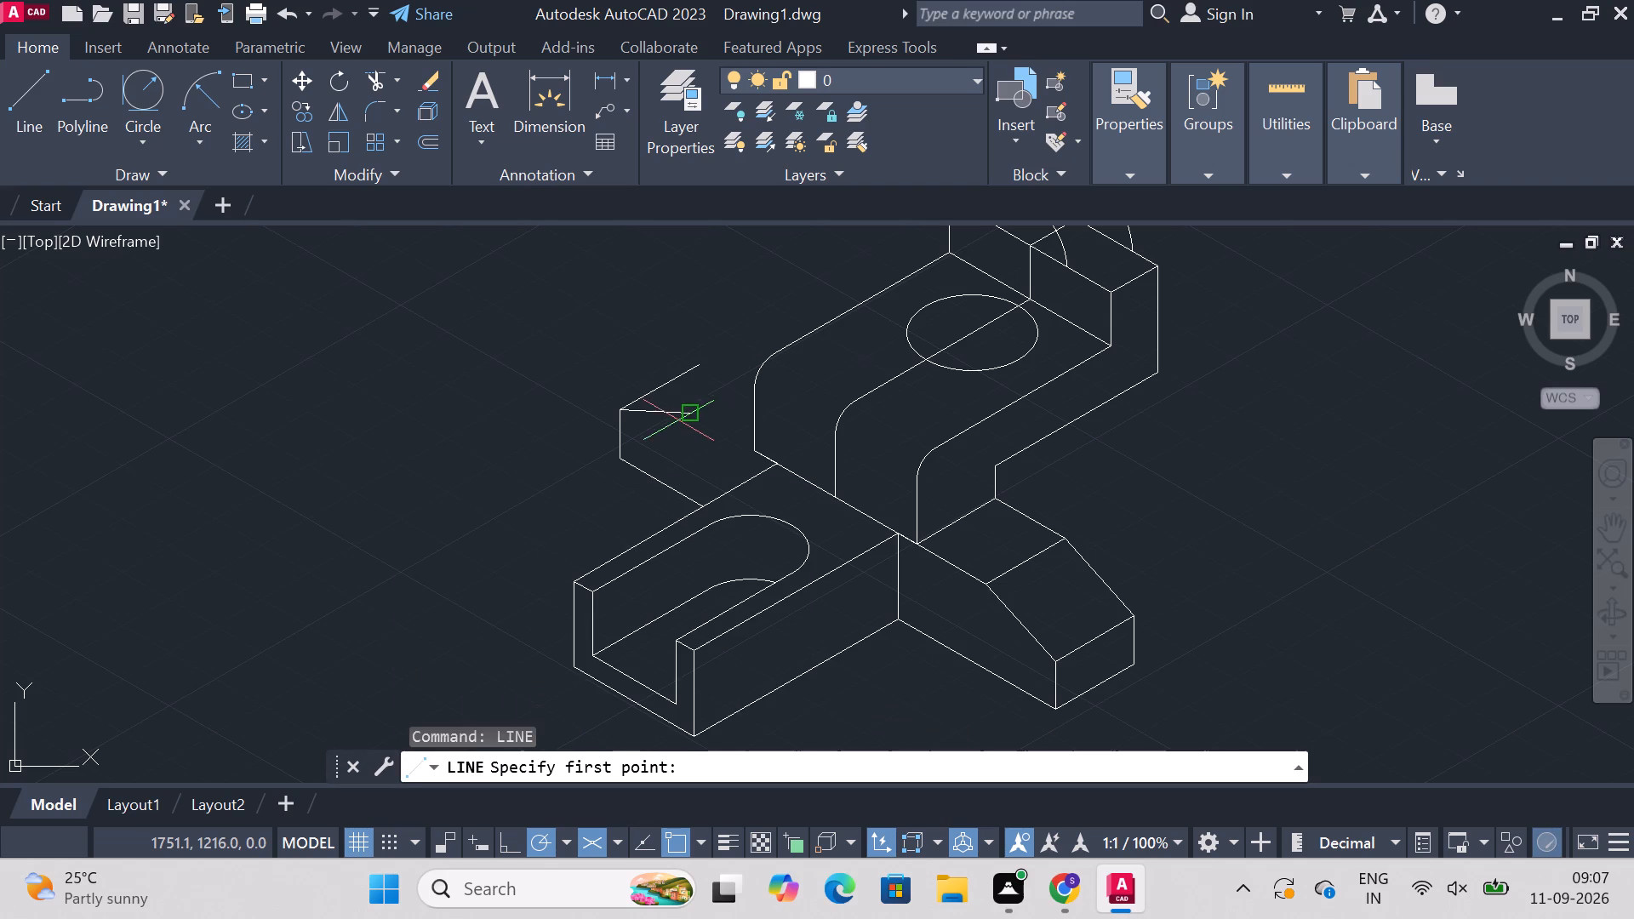
pyautogui.click(687, 413)
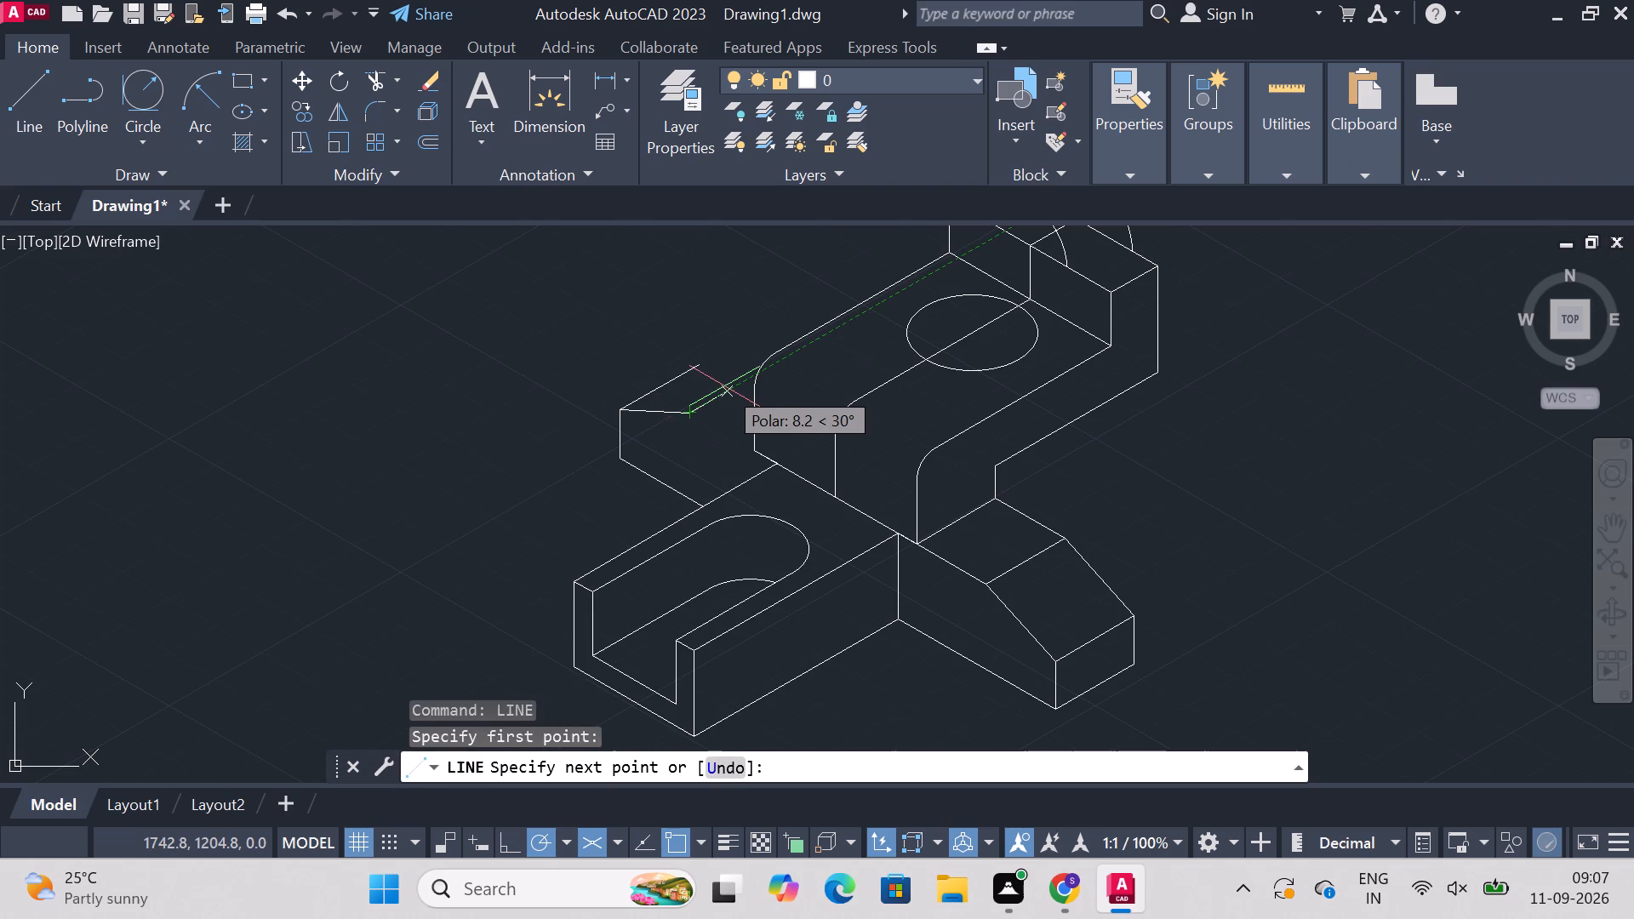
pyautogui.press('1')
pyautogui.press('7')
pyautogui.press('Return')
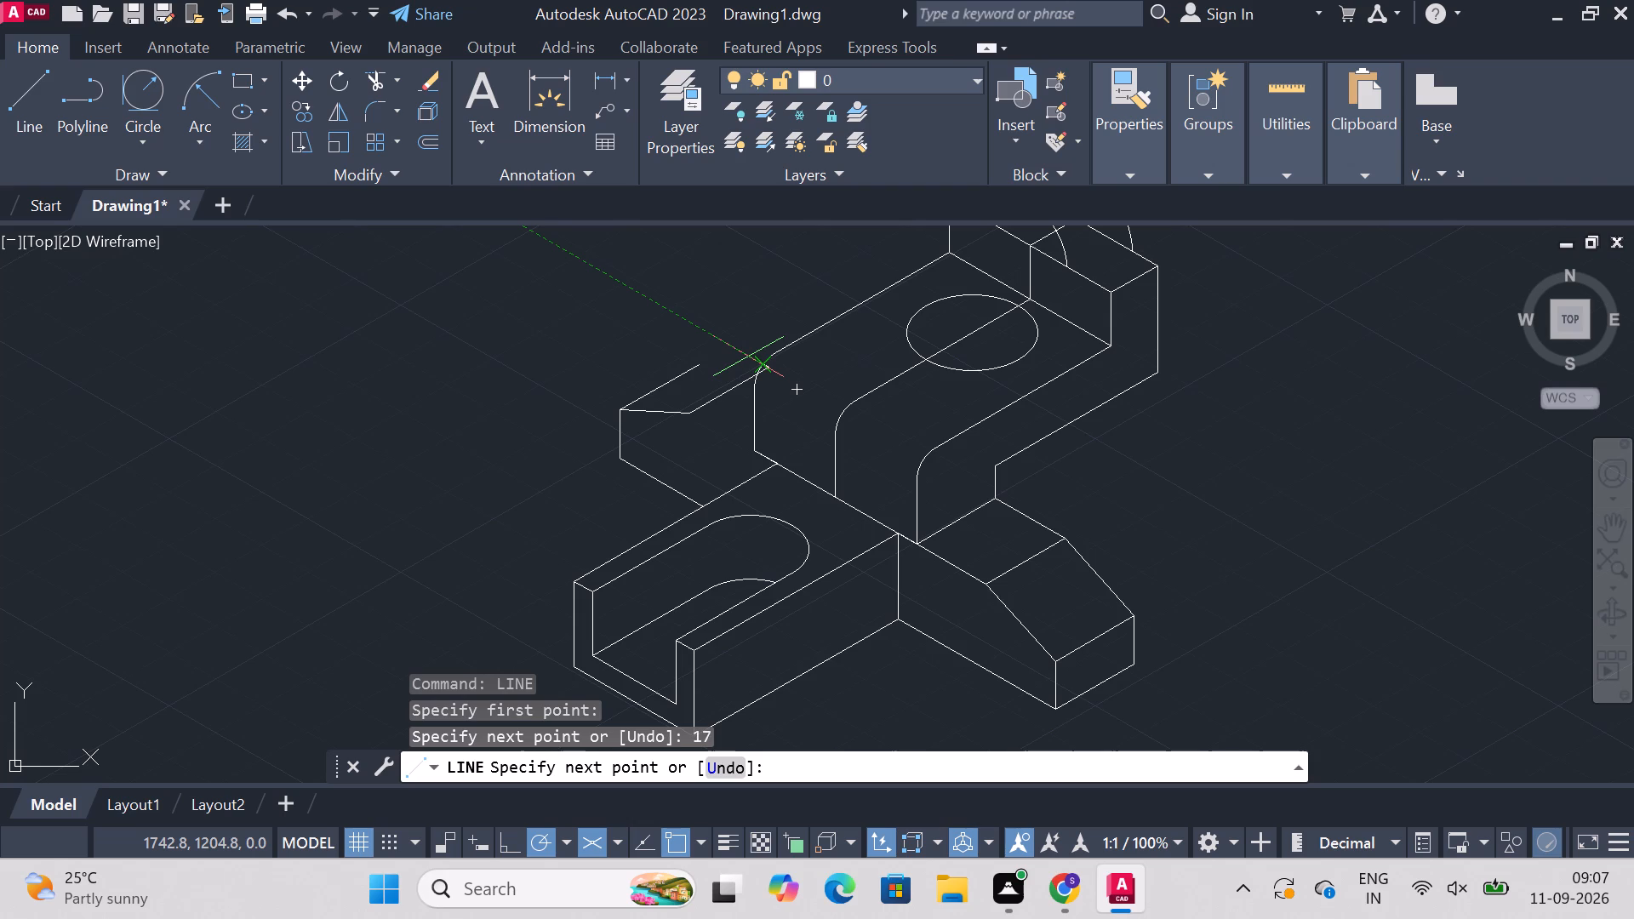
pyautogui.click(692, 363)
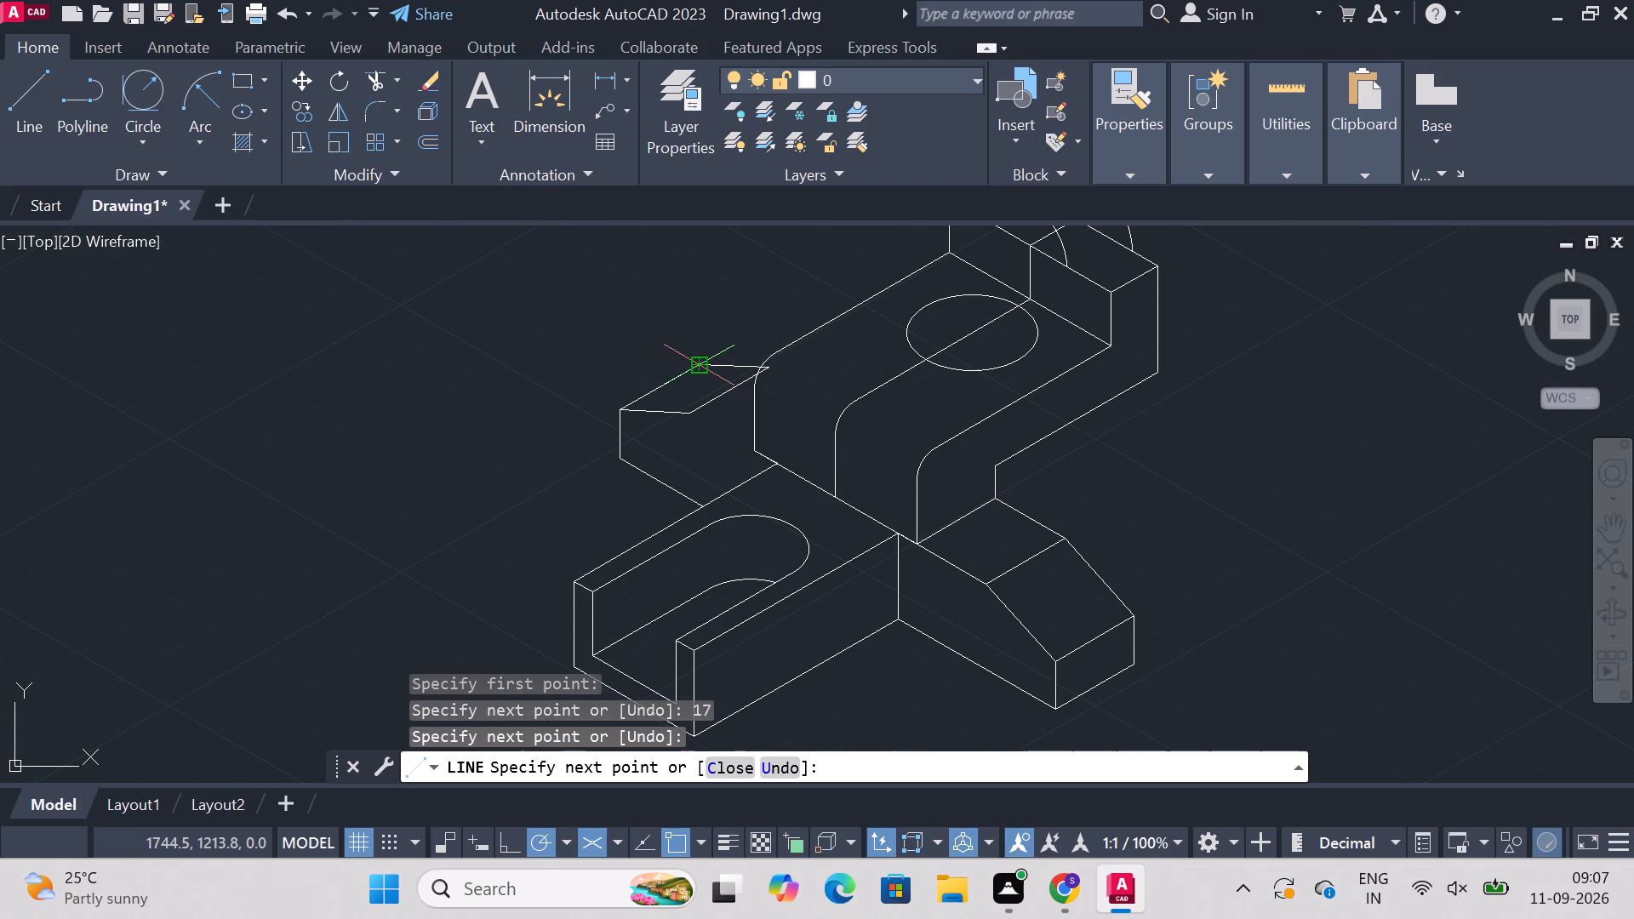
pyautogui.click(692, 363)
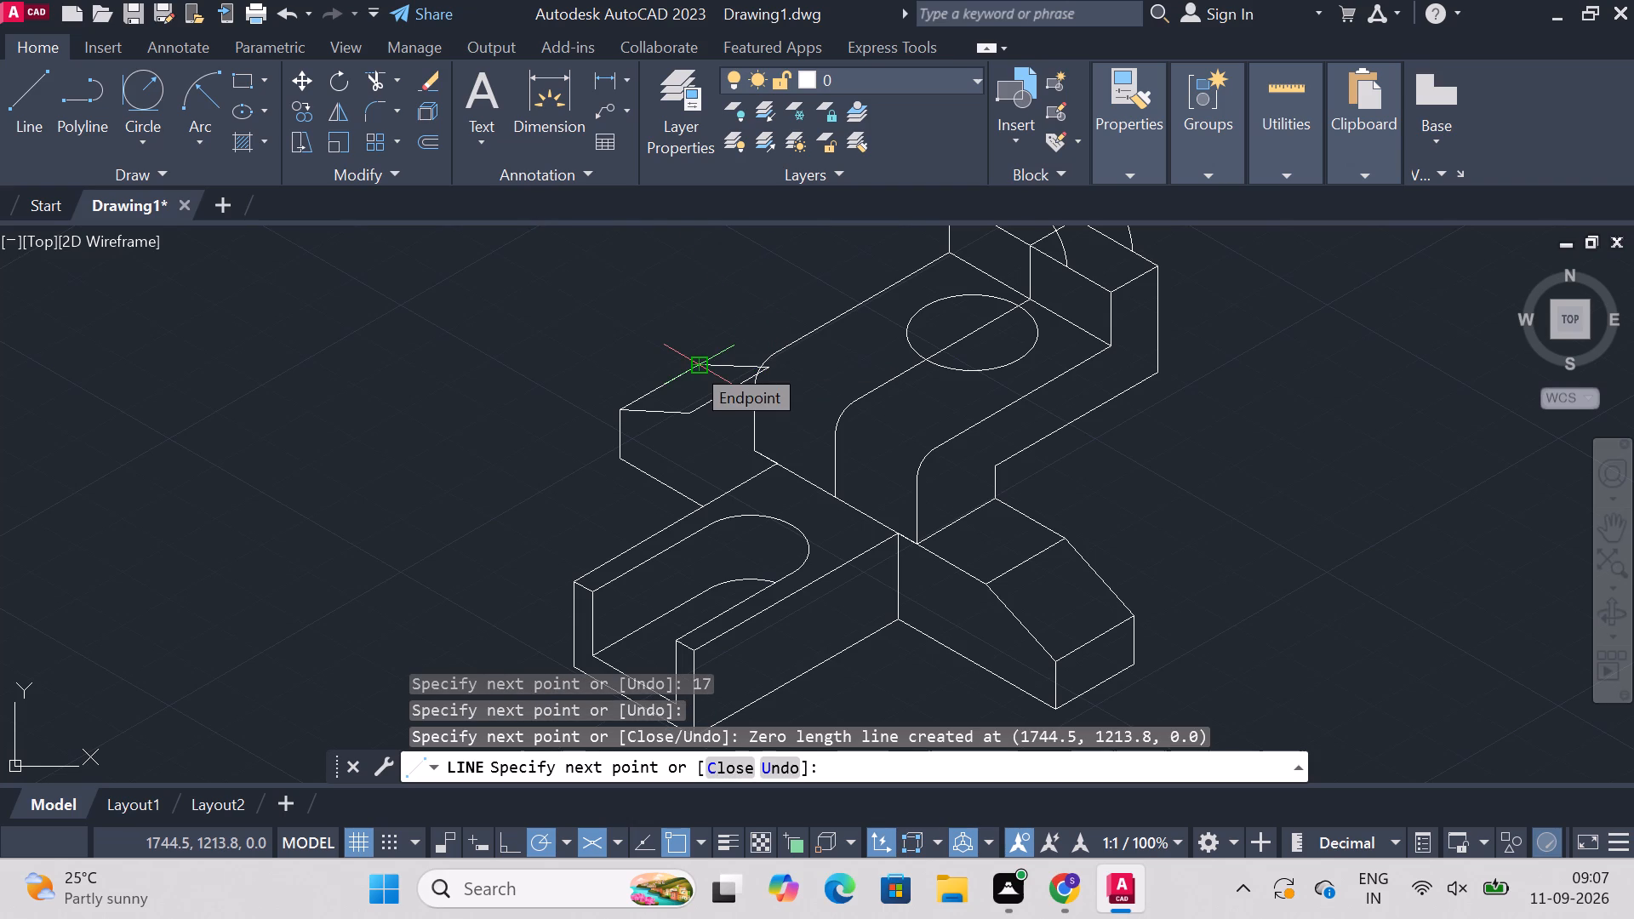
pyautogui.press('Escape')
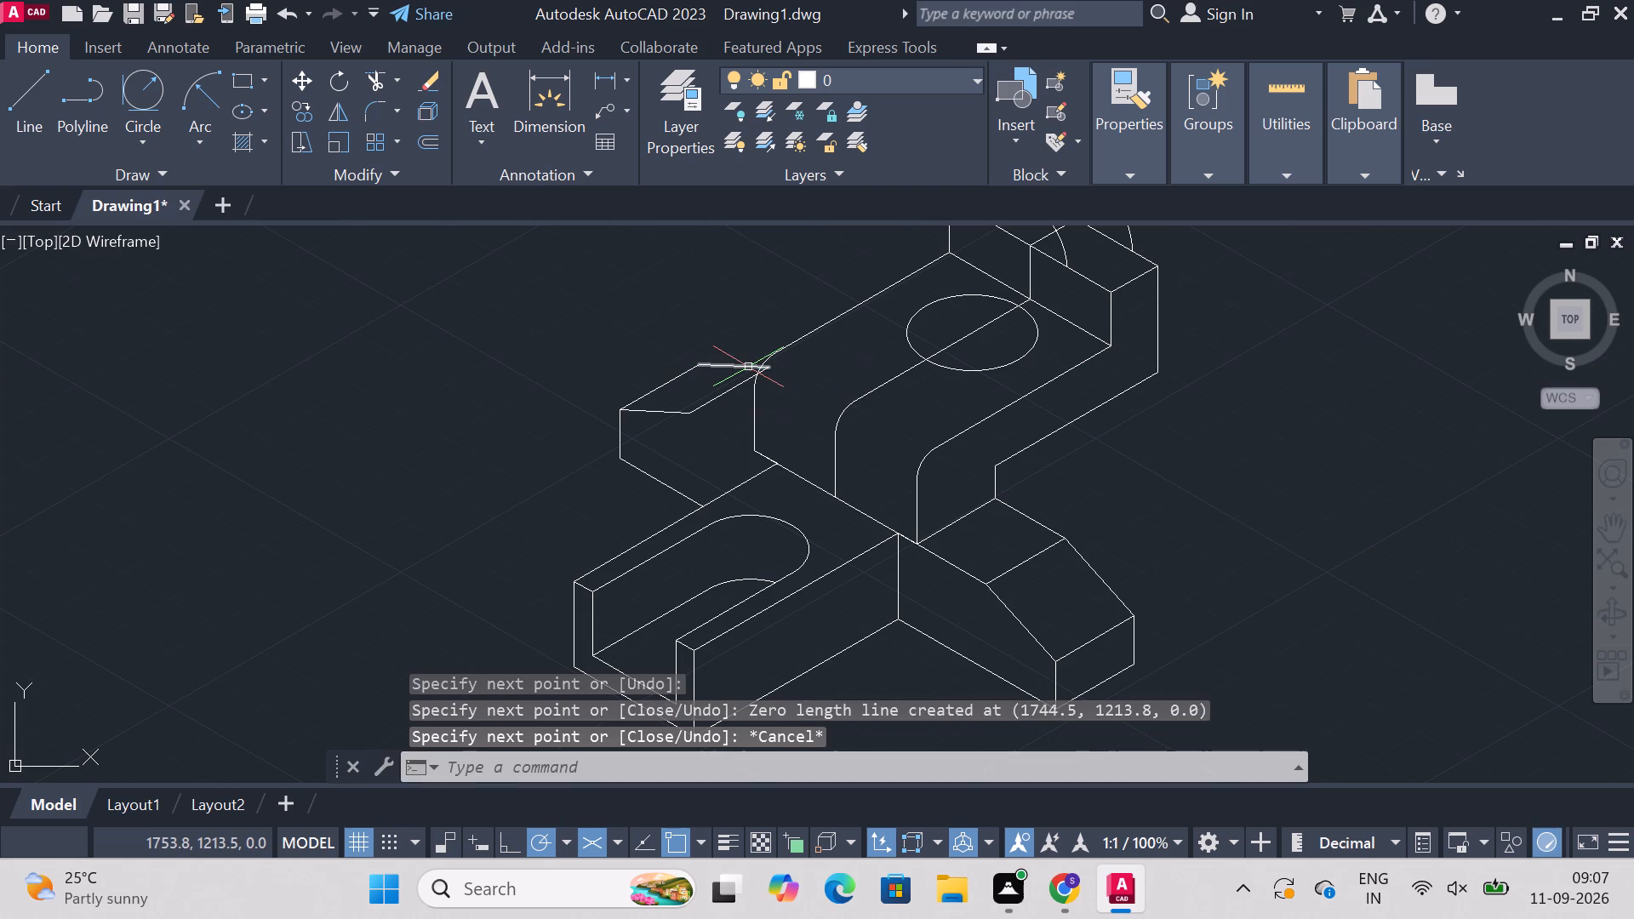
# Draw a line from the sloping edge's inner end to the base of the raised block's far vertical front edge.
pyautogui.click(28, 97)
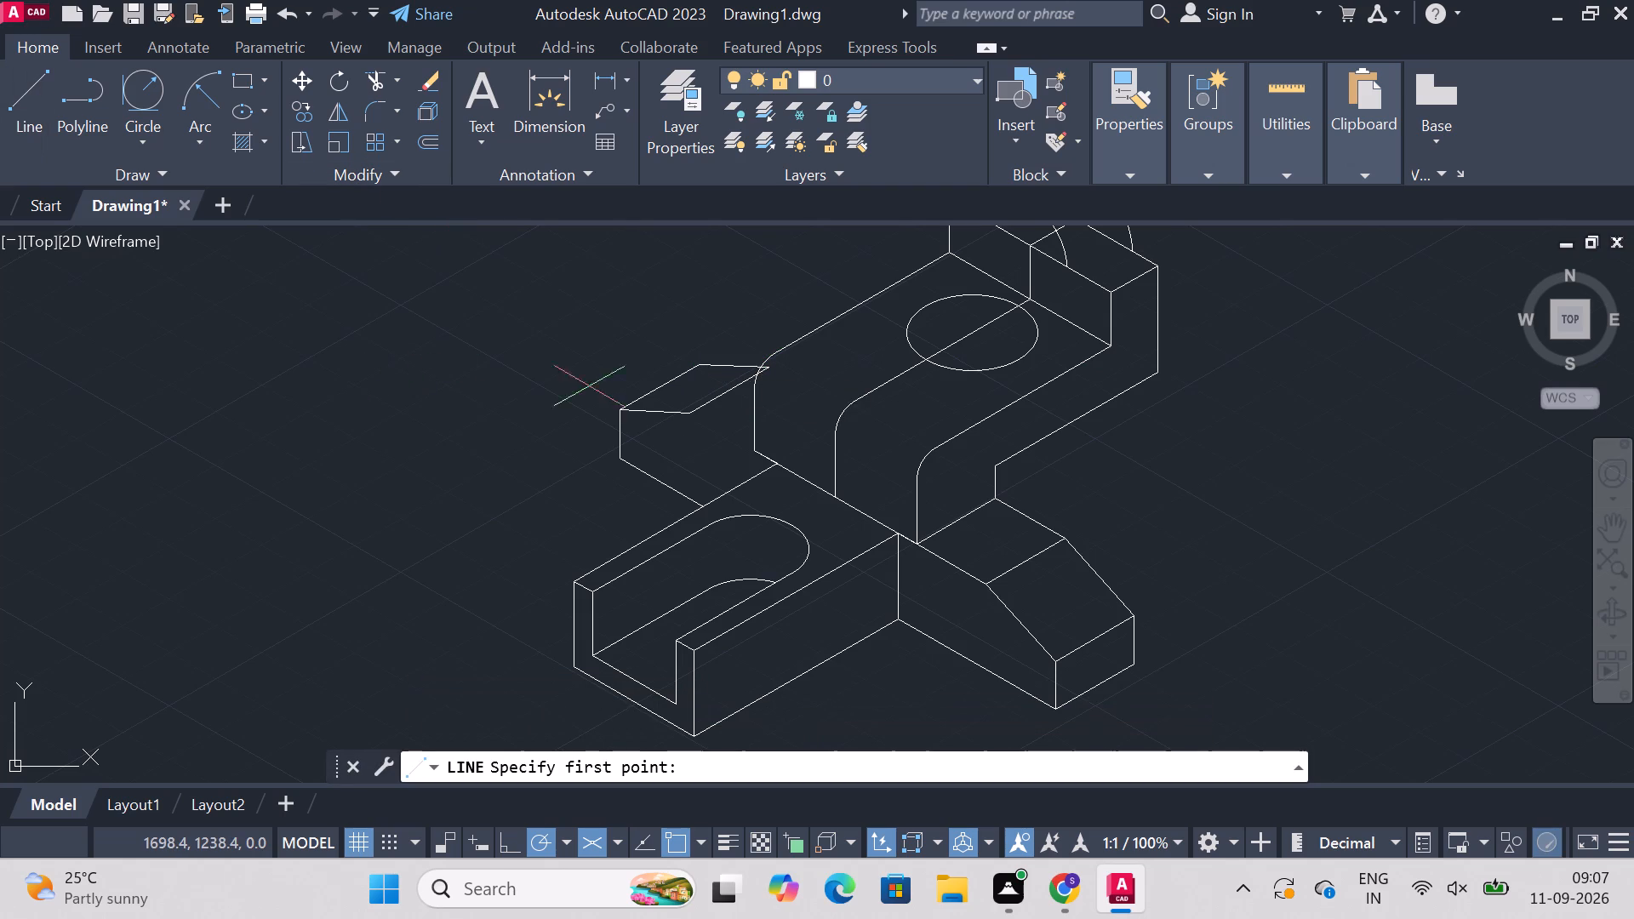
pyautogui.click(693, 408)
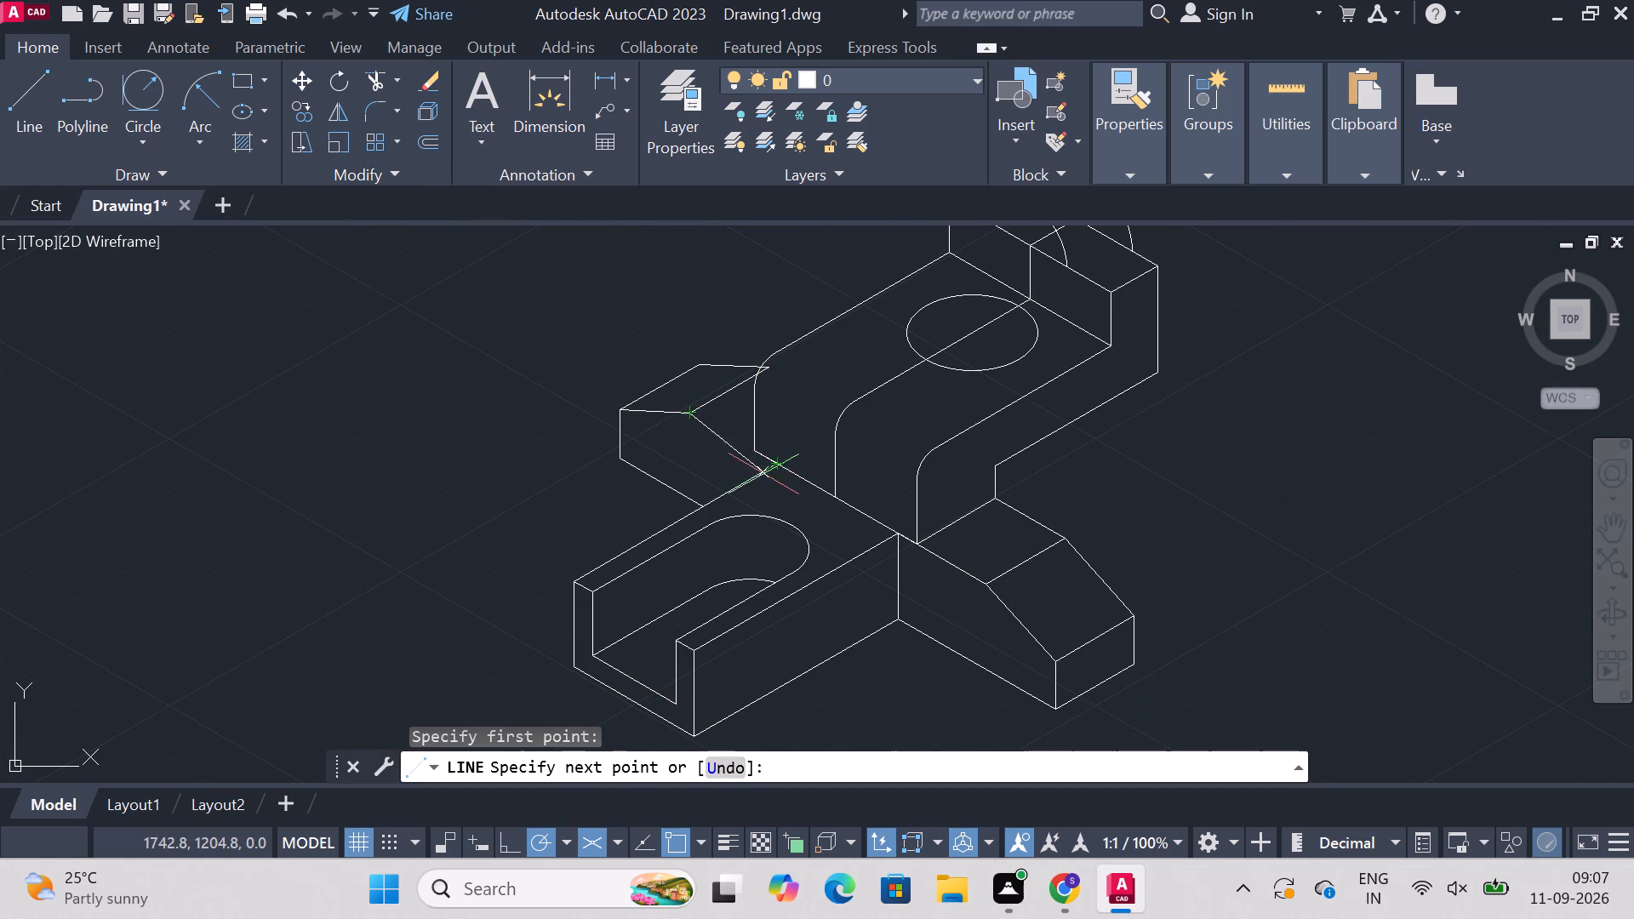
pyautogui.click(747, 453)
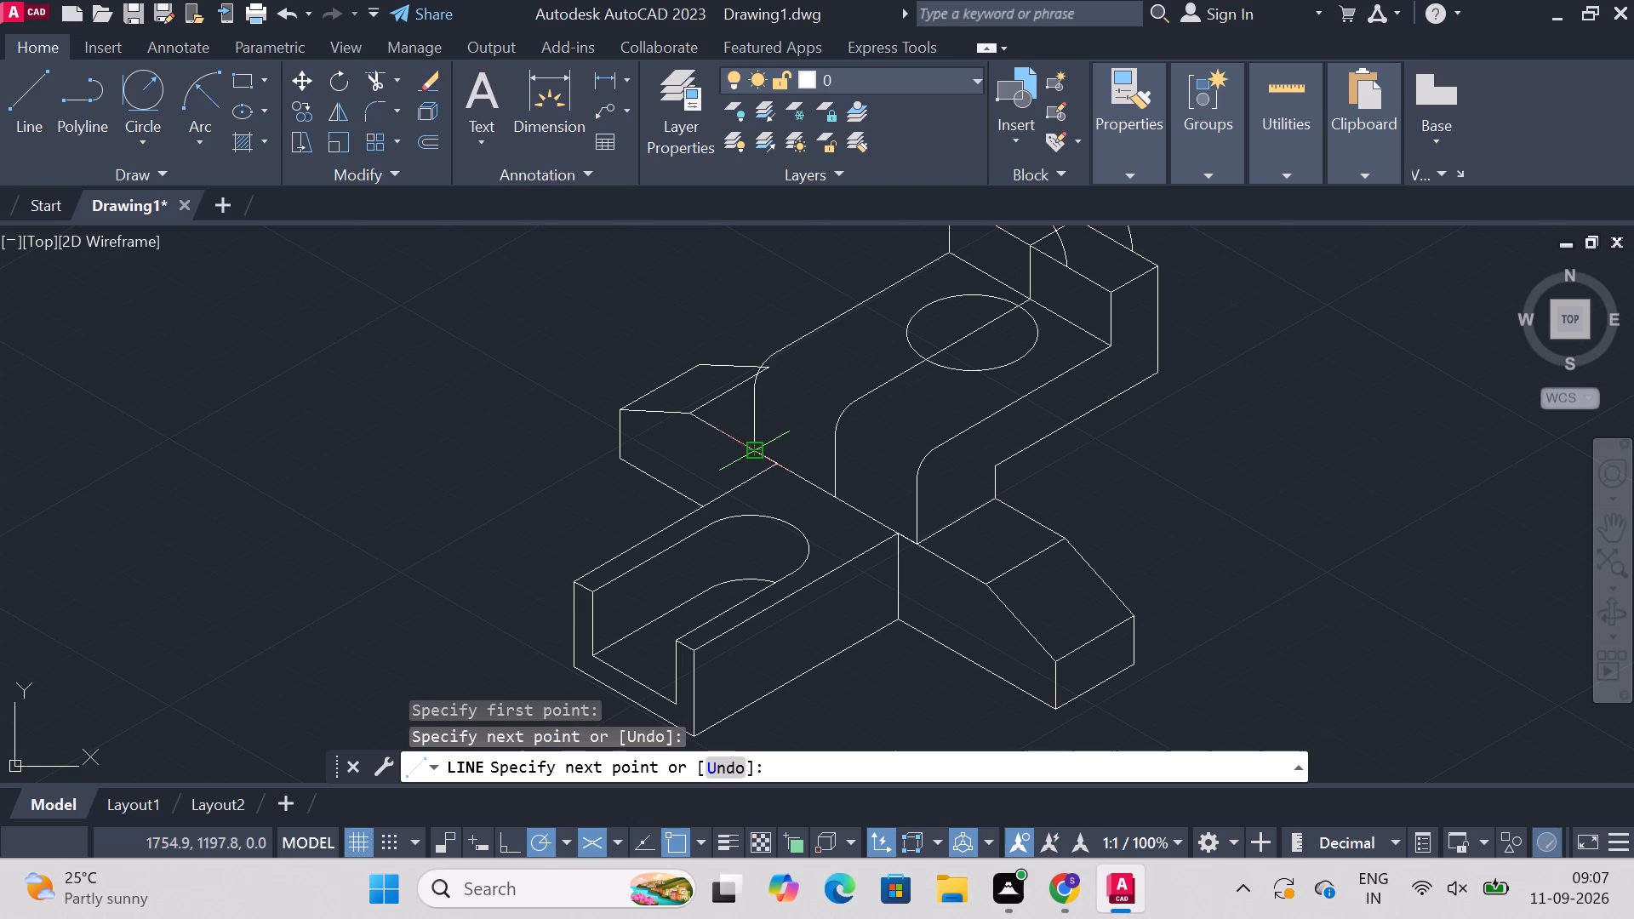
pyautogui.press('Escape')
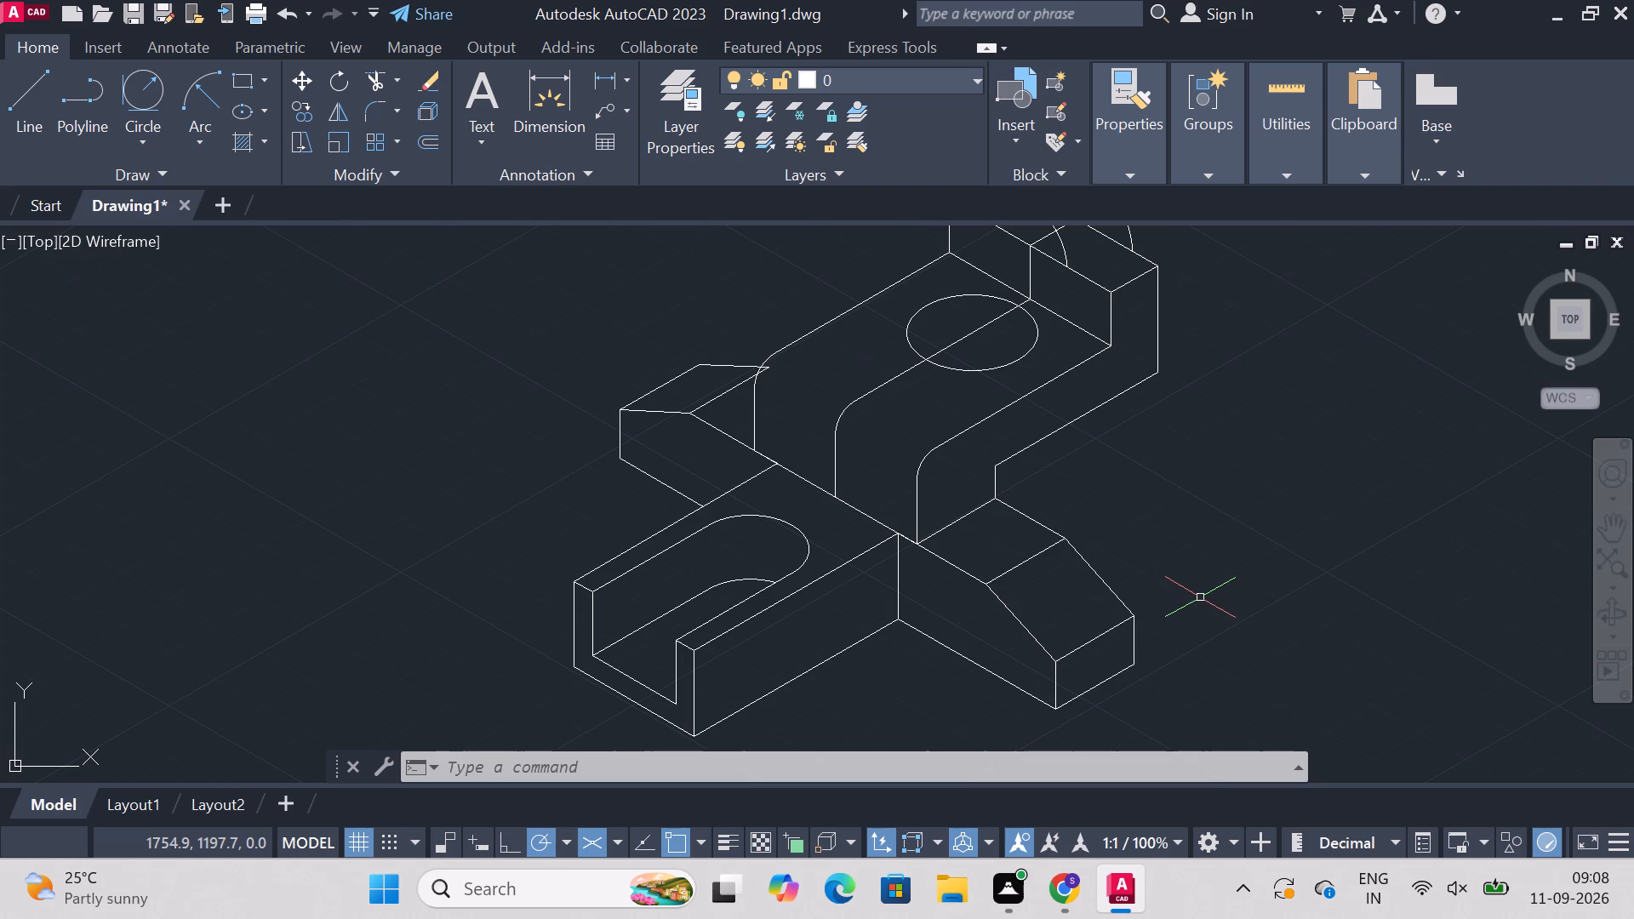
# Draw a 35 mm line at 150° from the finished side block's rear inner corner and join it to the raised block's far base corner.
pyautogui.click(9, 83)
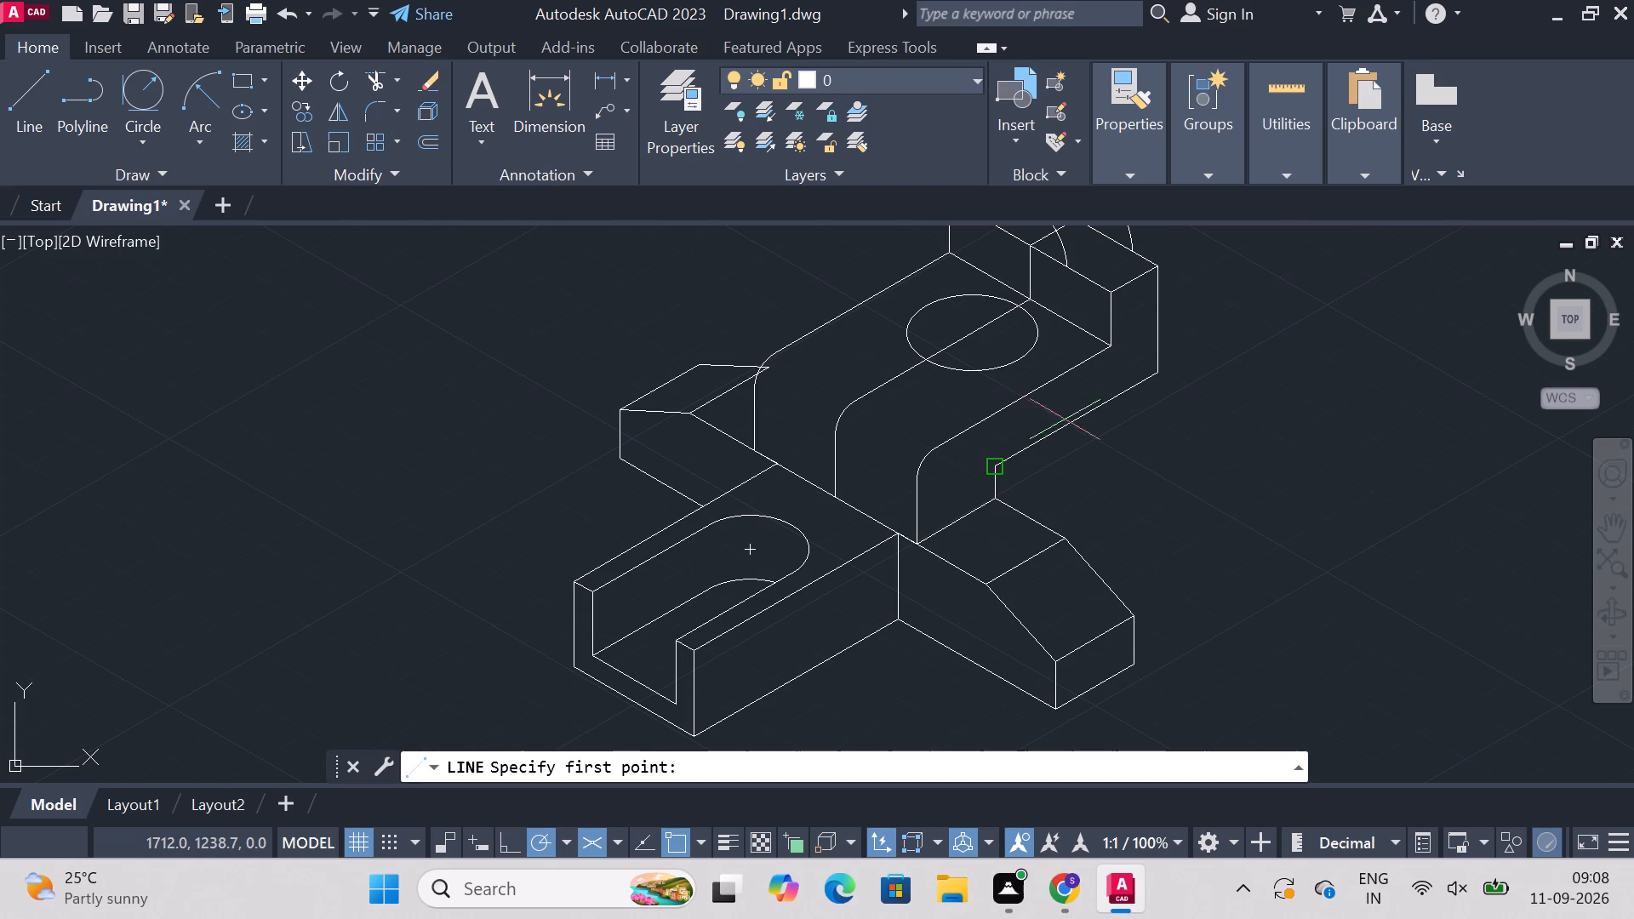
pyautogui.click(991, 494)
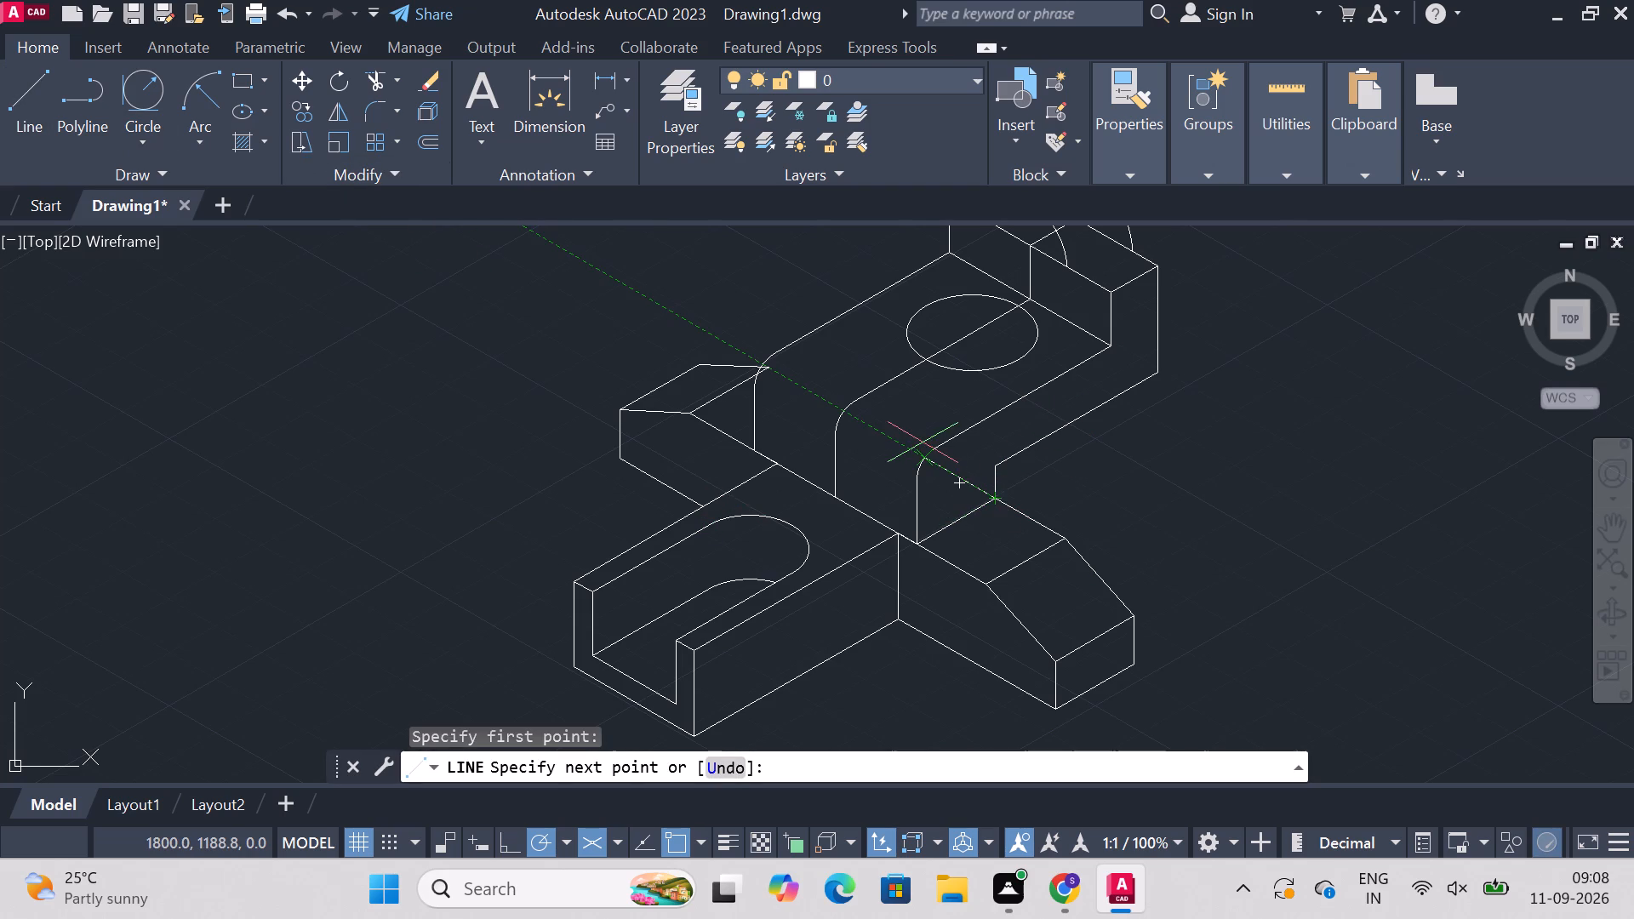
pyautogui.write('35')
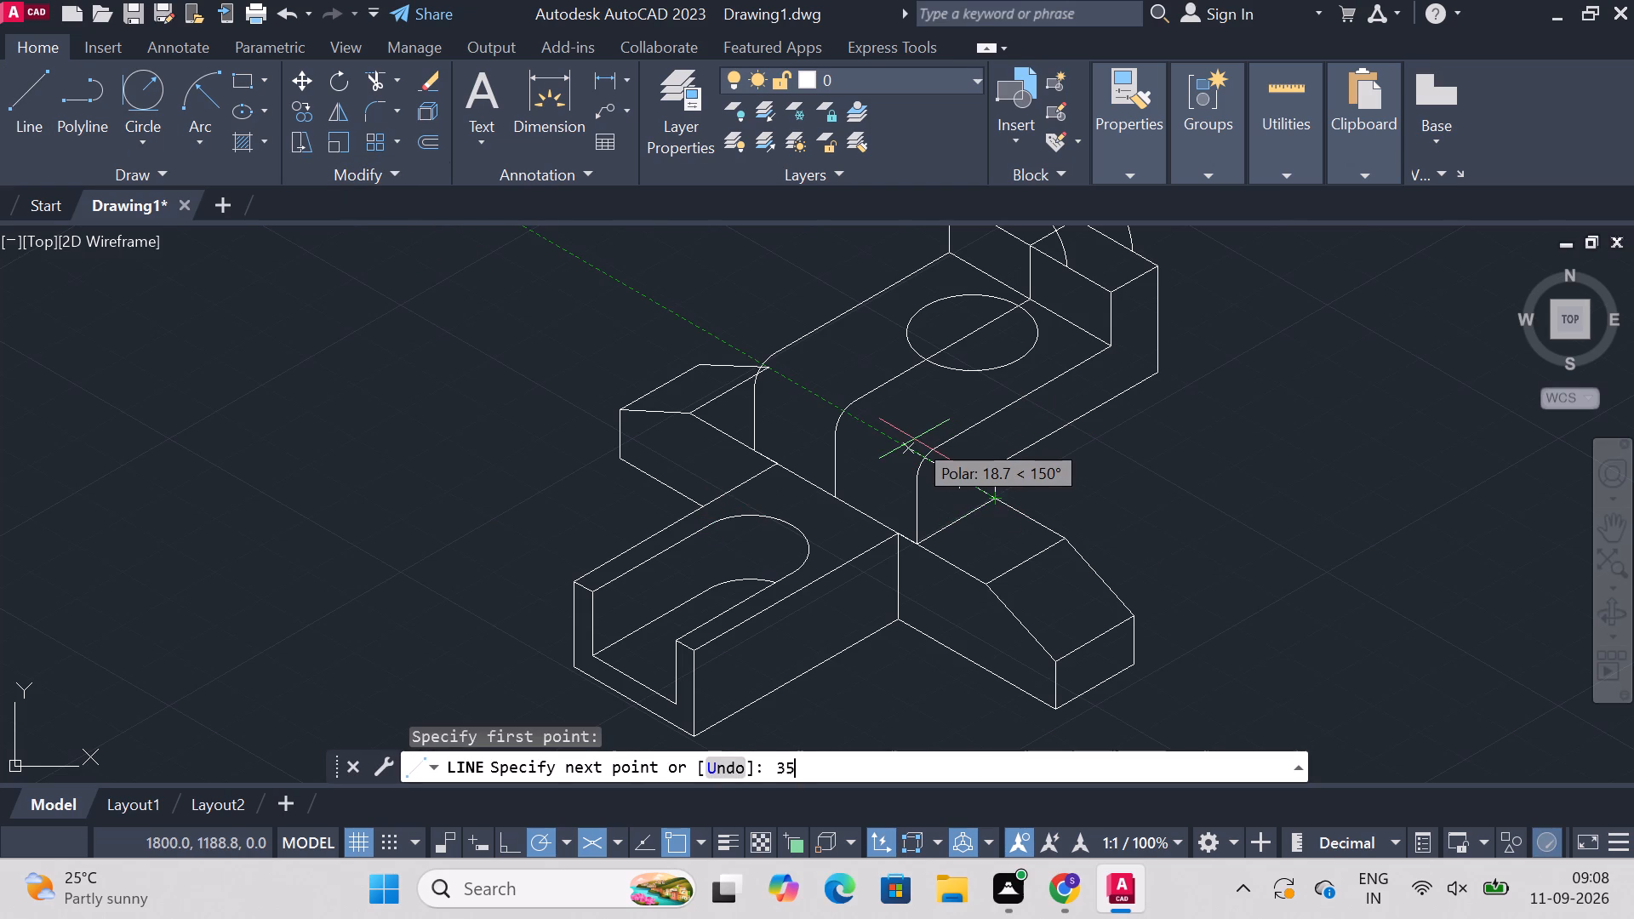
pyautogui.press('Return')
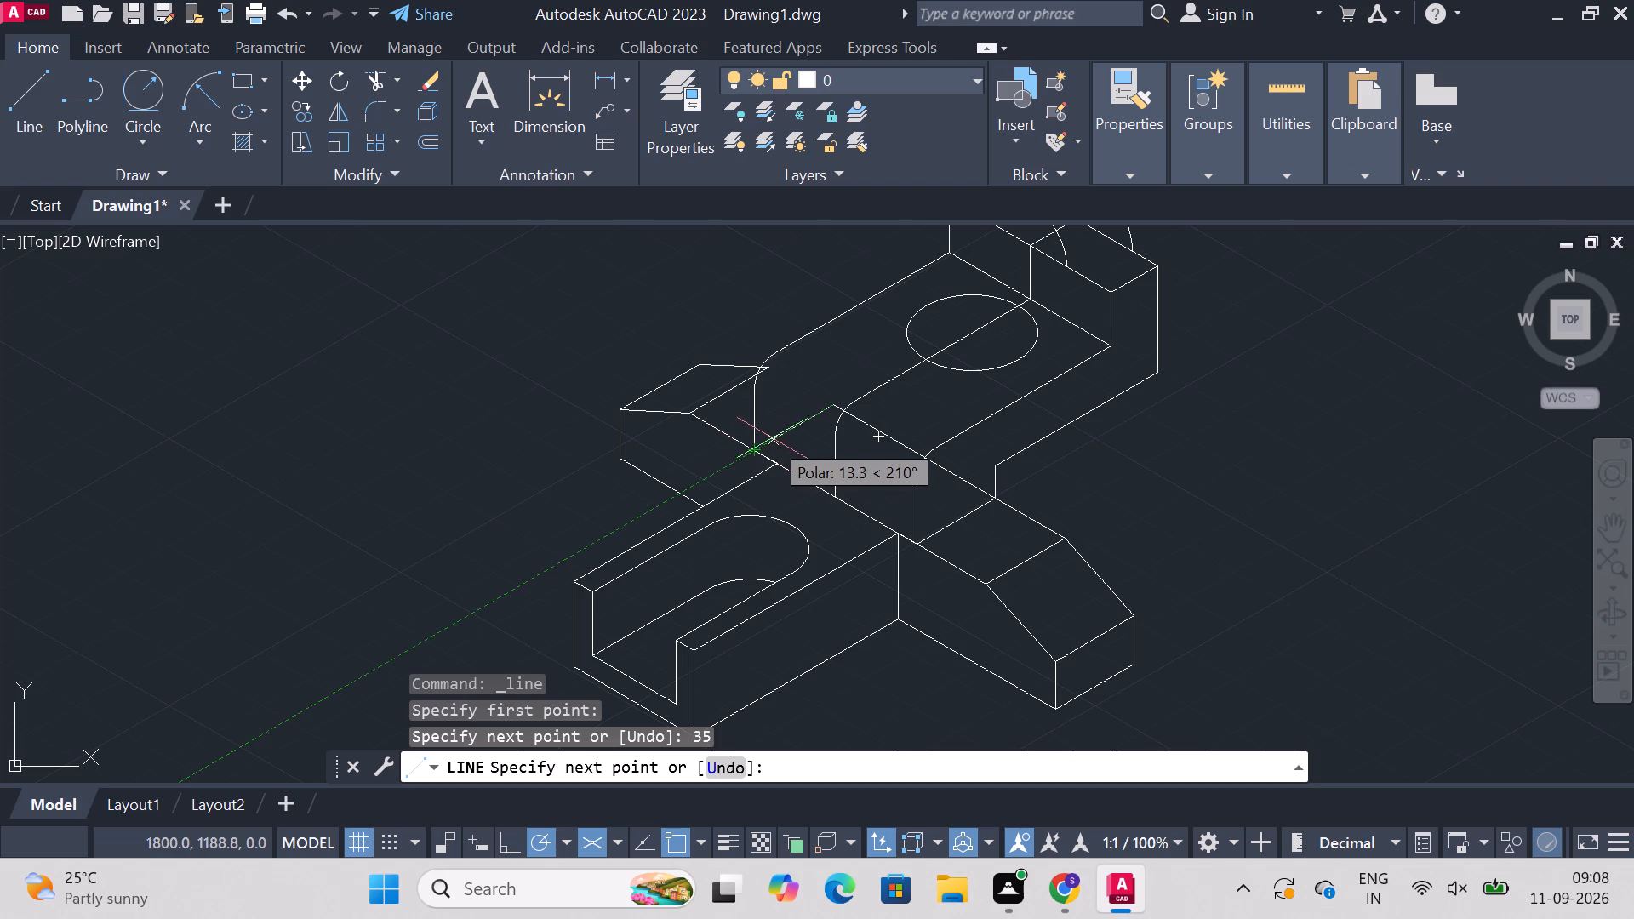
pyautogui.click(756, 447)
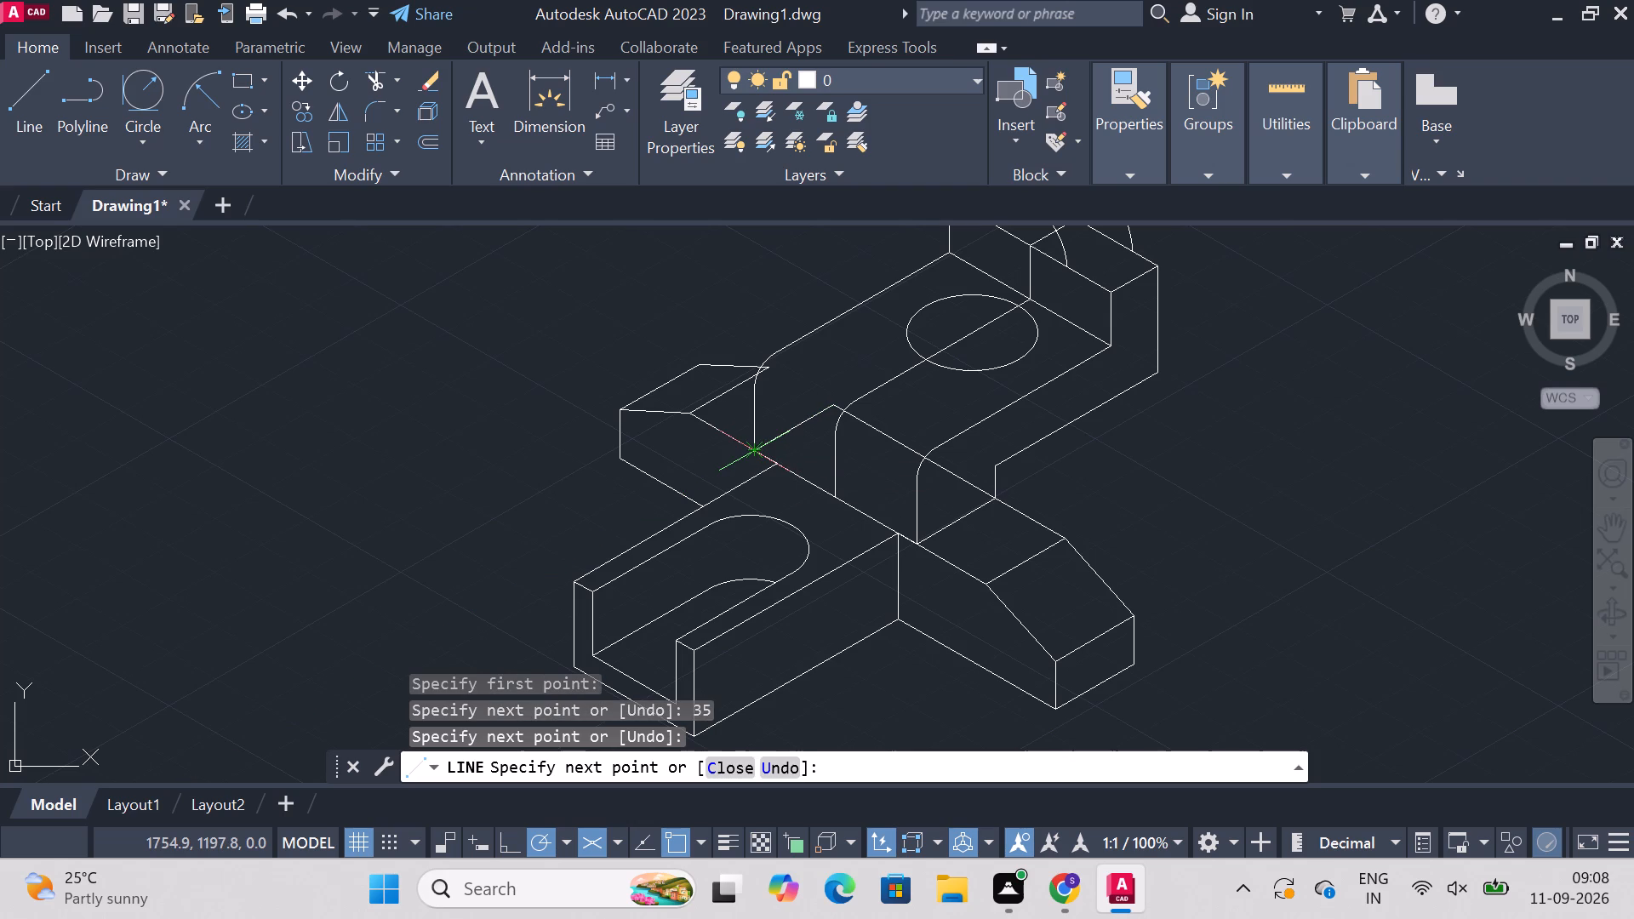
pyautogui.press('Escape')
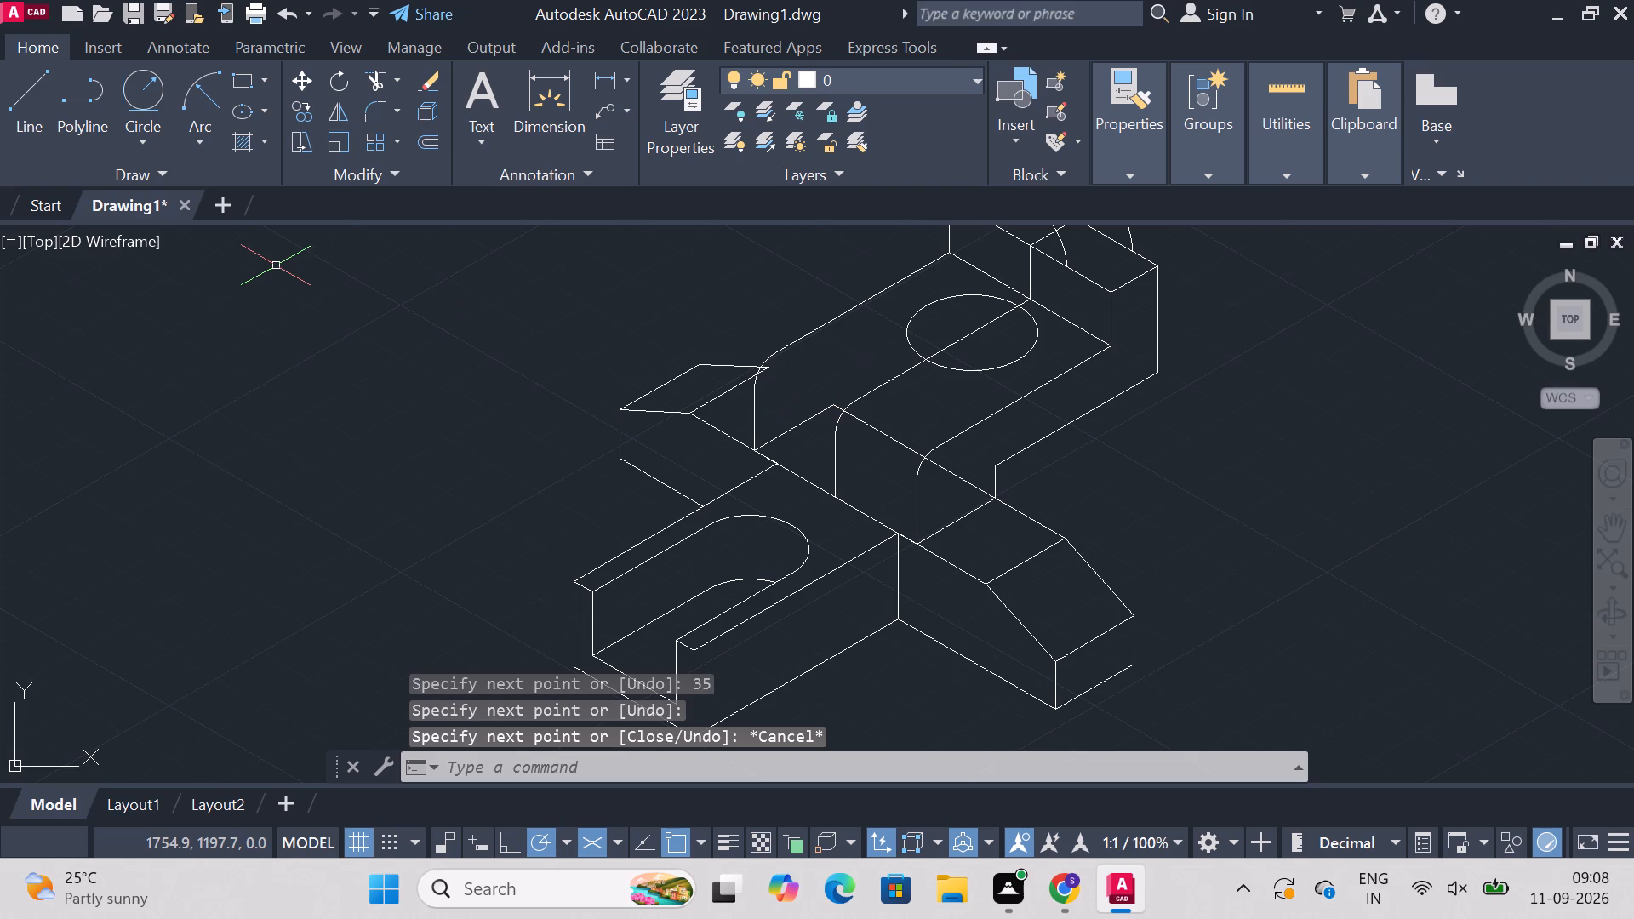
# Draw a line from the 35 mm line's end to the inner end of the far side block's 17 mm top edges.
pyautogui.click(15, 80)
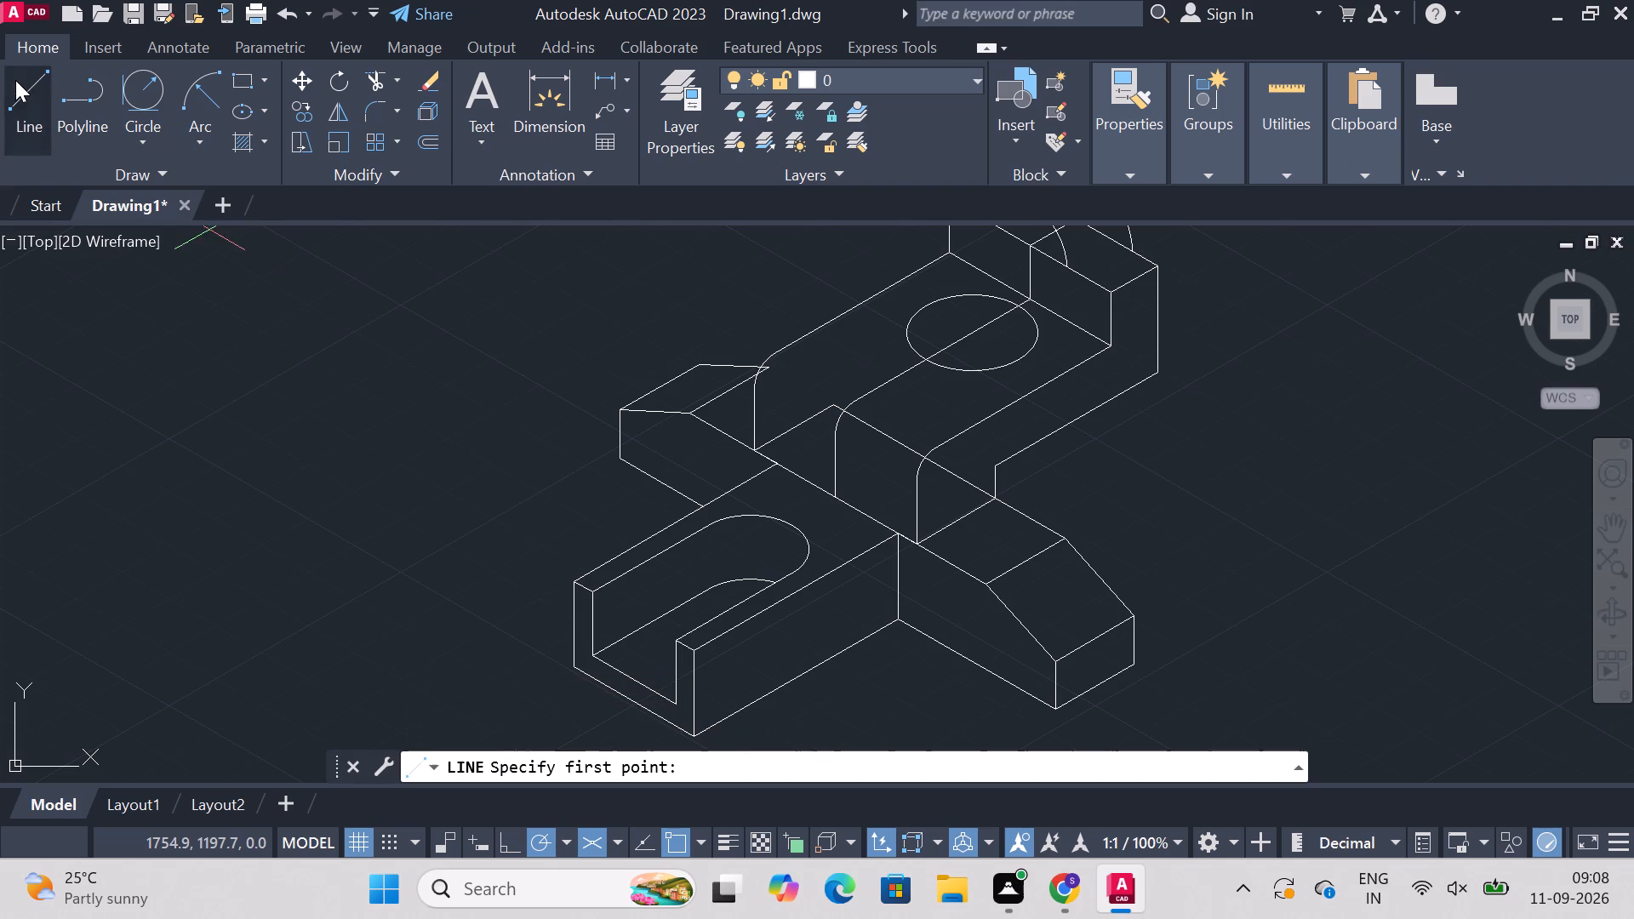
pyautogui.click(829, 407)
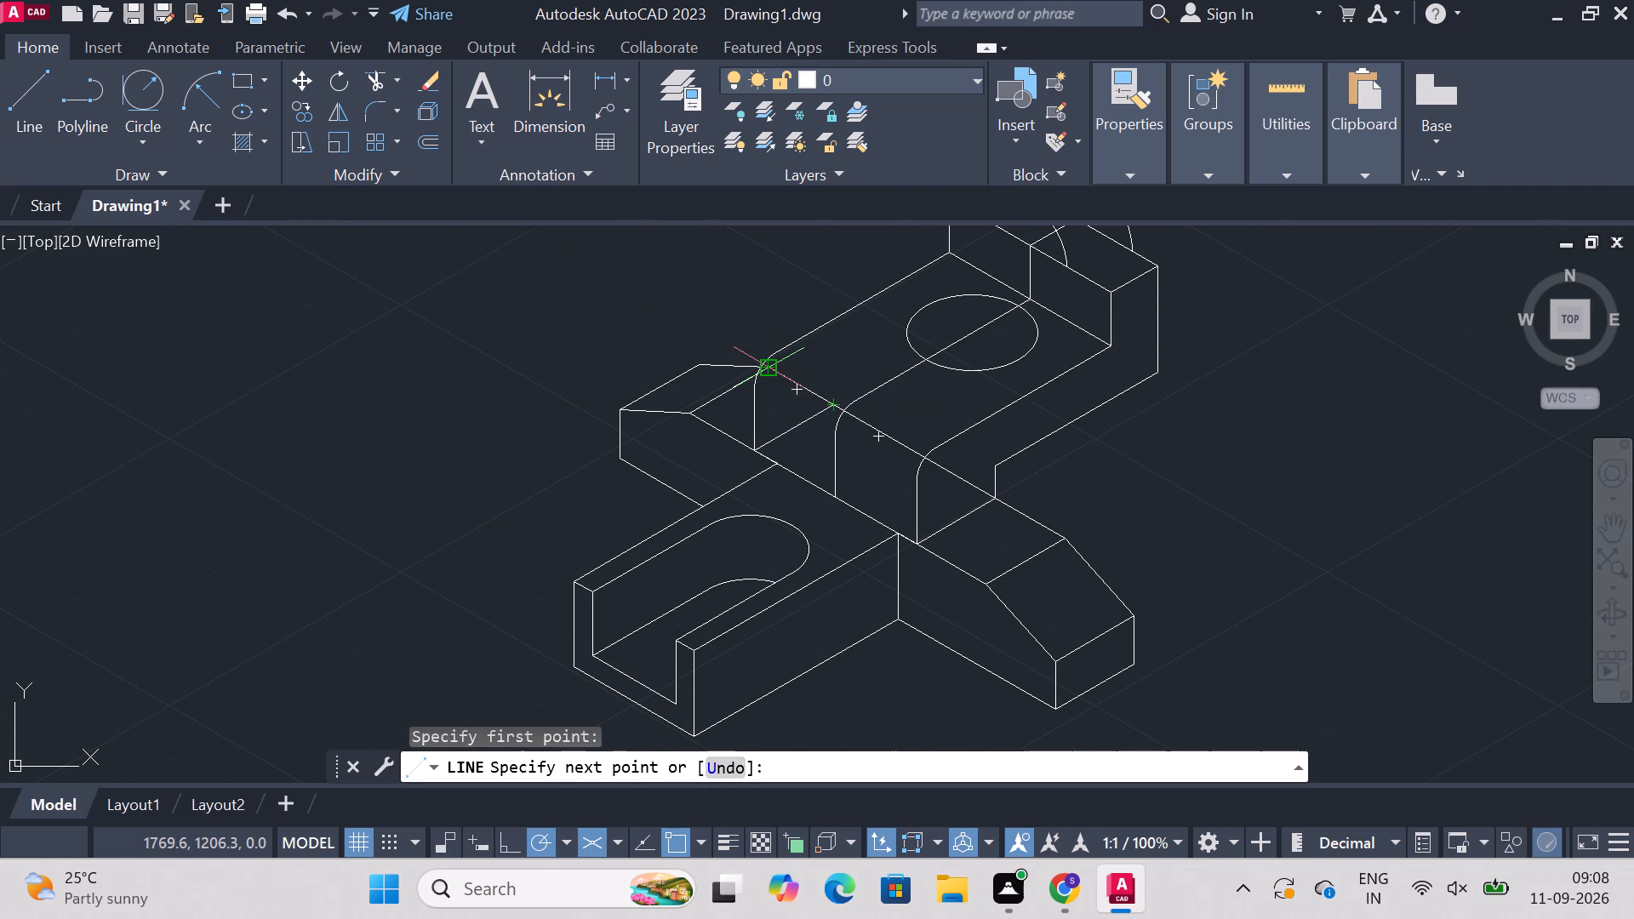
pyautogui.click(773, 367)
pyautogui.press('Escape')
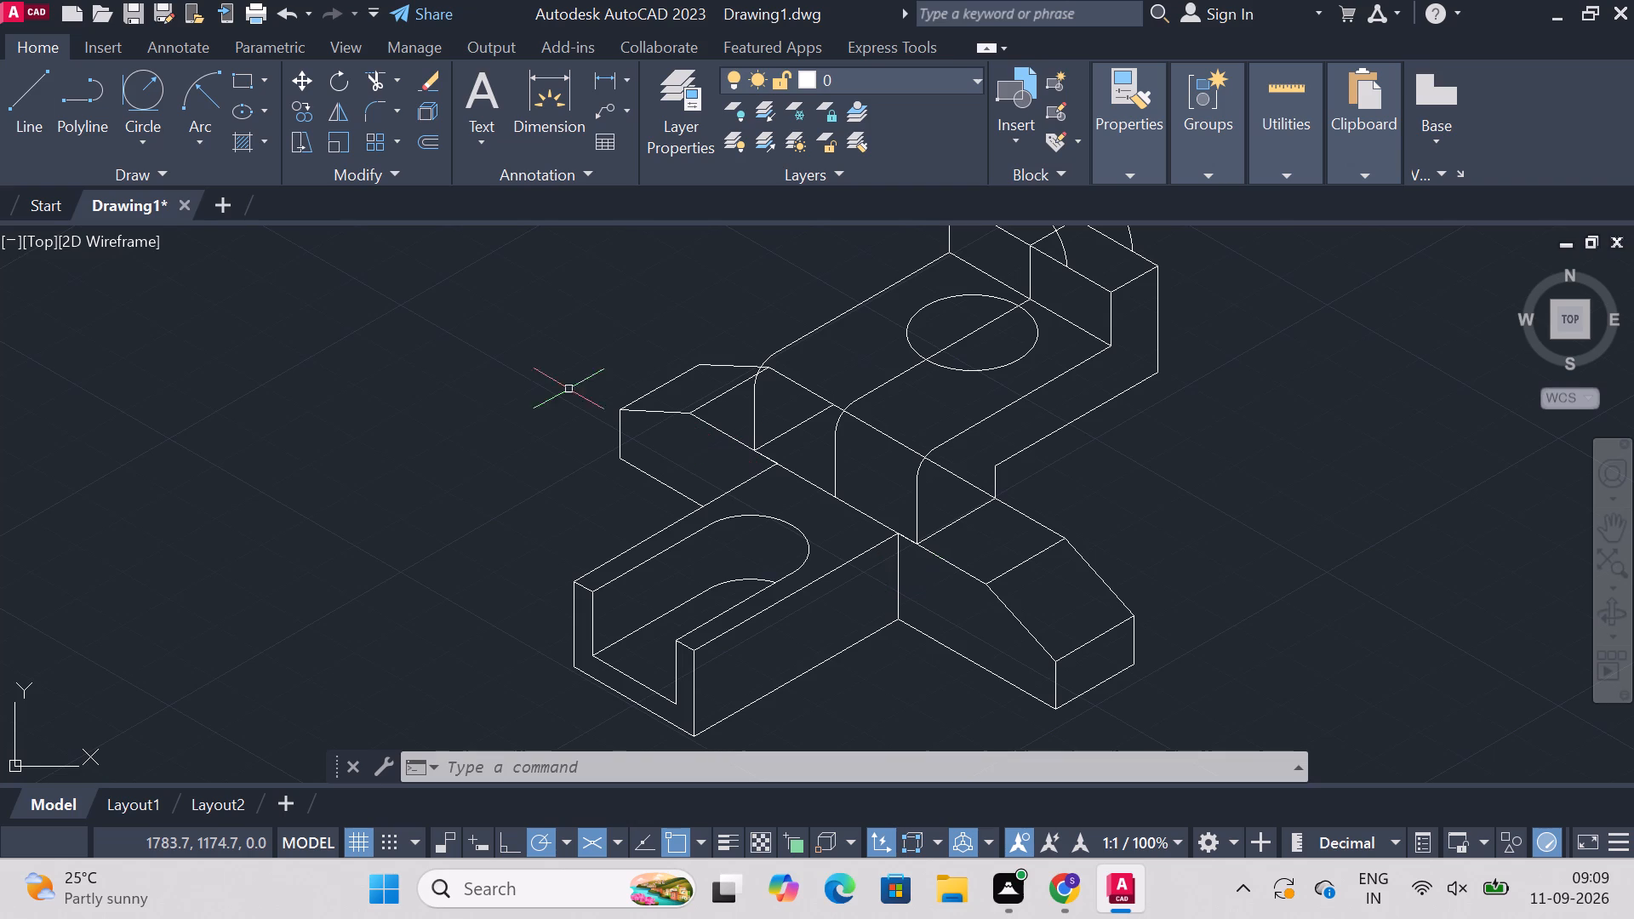
# Draw a line across the isocircle at 150° through its centre, as two segments from the centre to its edge.
pyautogui.click(70, 123)
pyautogui.click(45, 114)
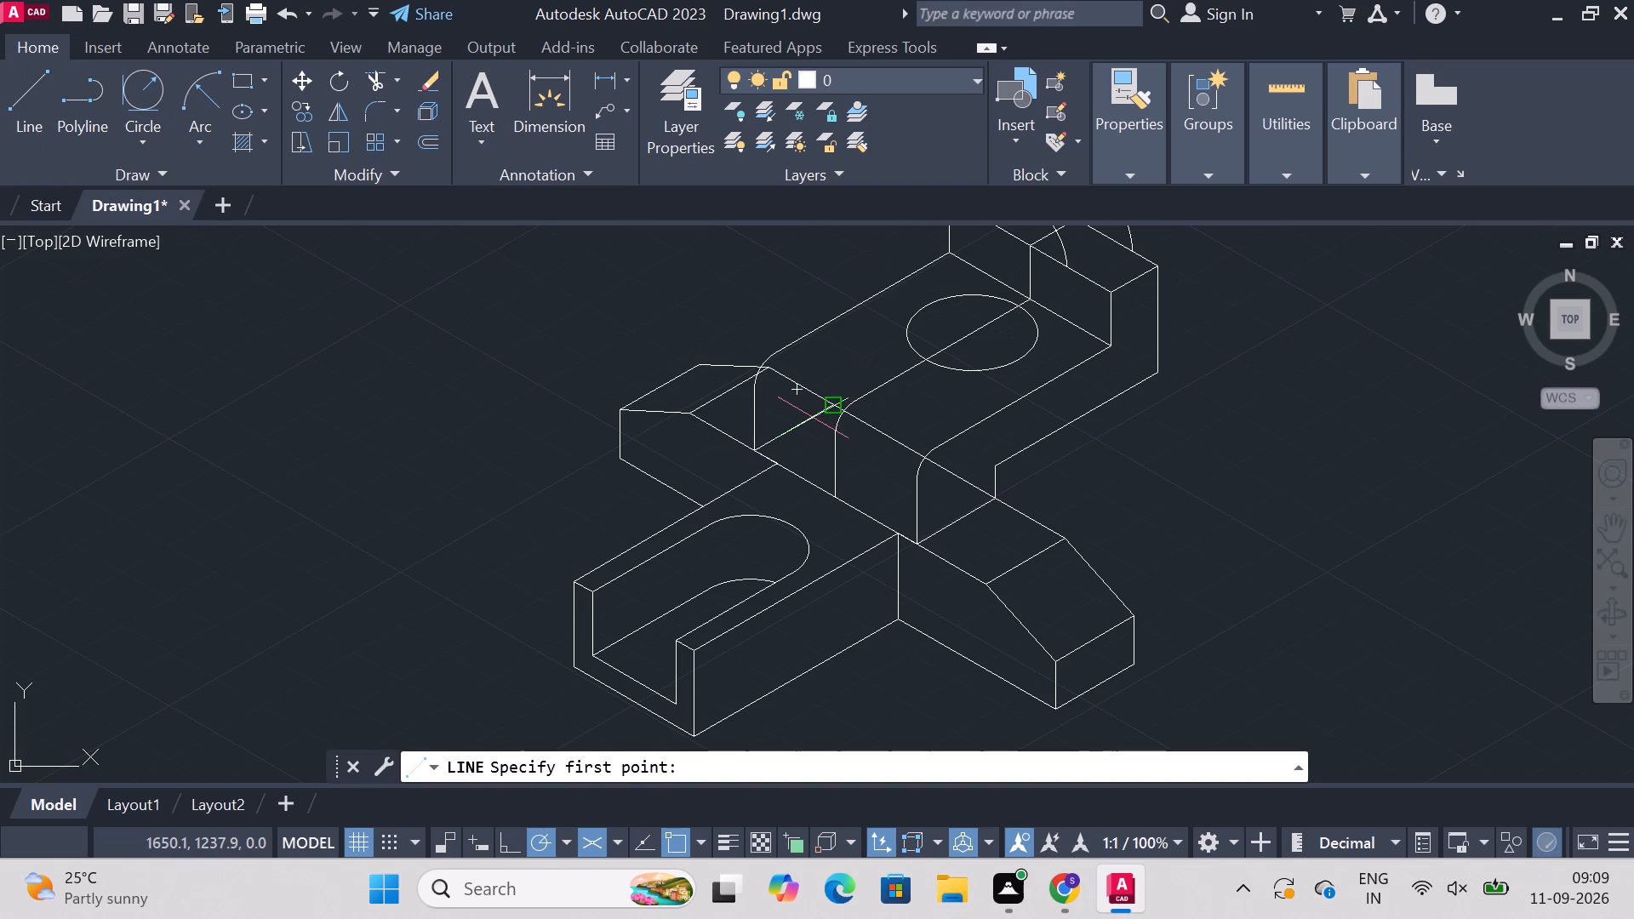
pyautogui.click(974, 331)
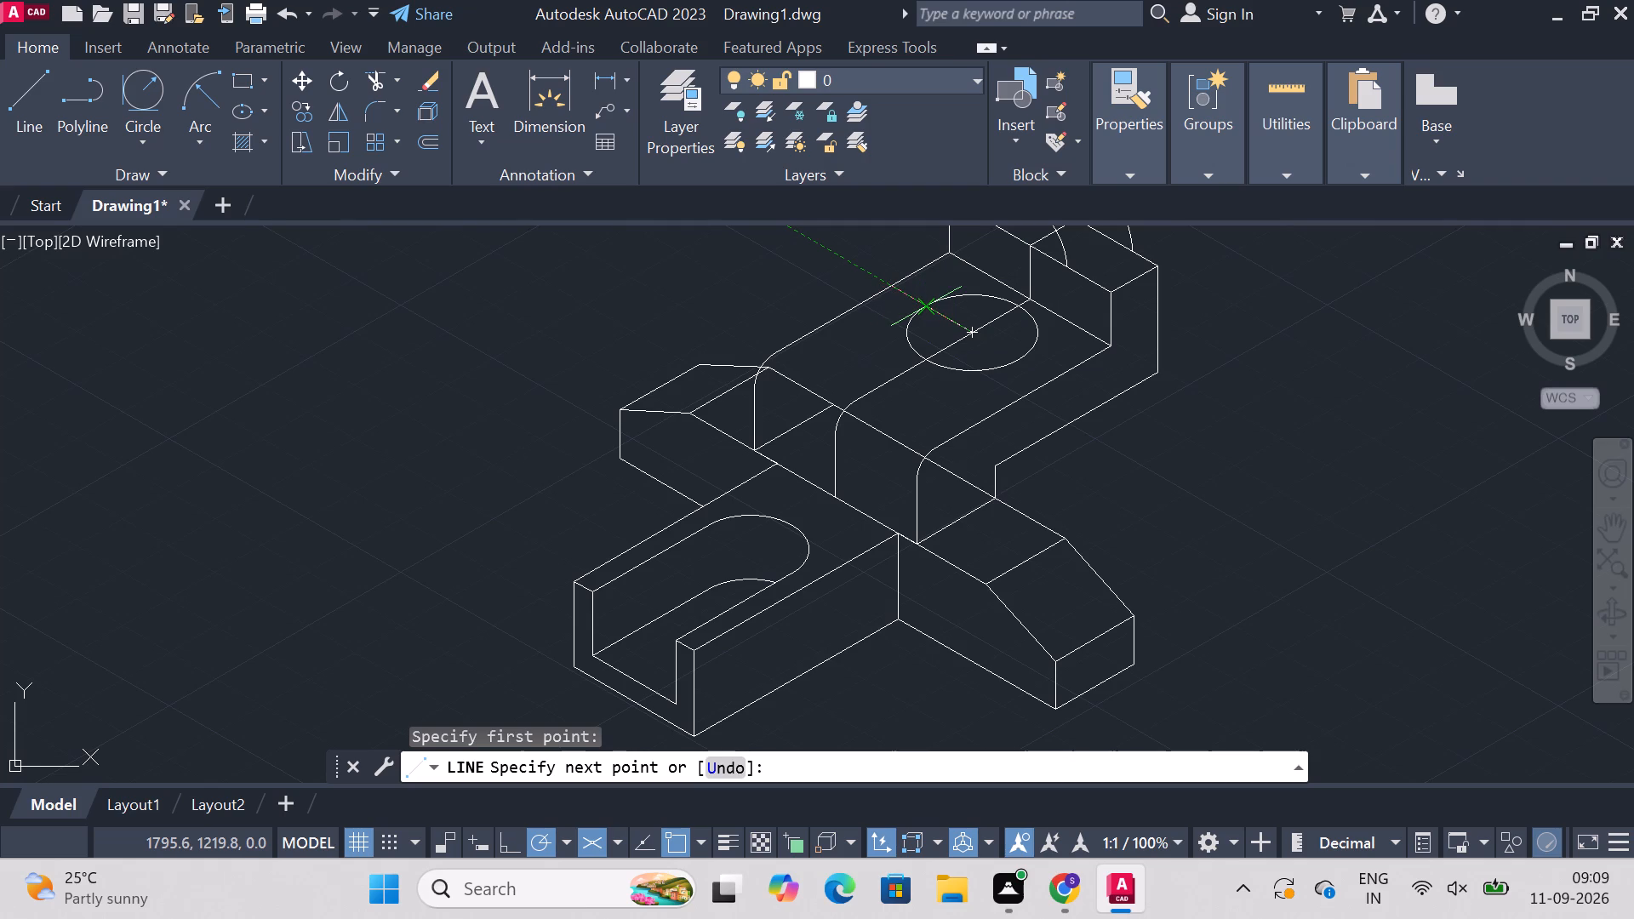
pyautogui.click(915, 301)
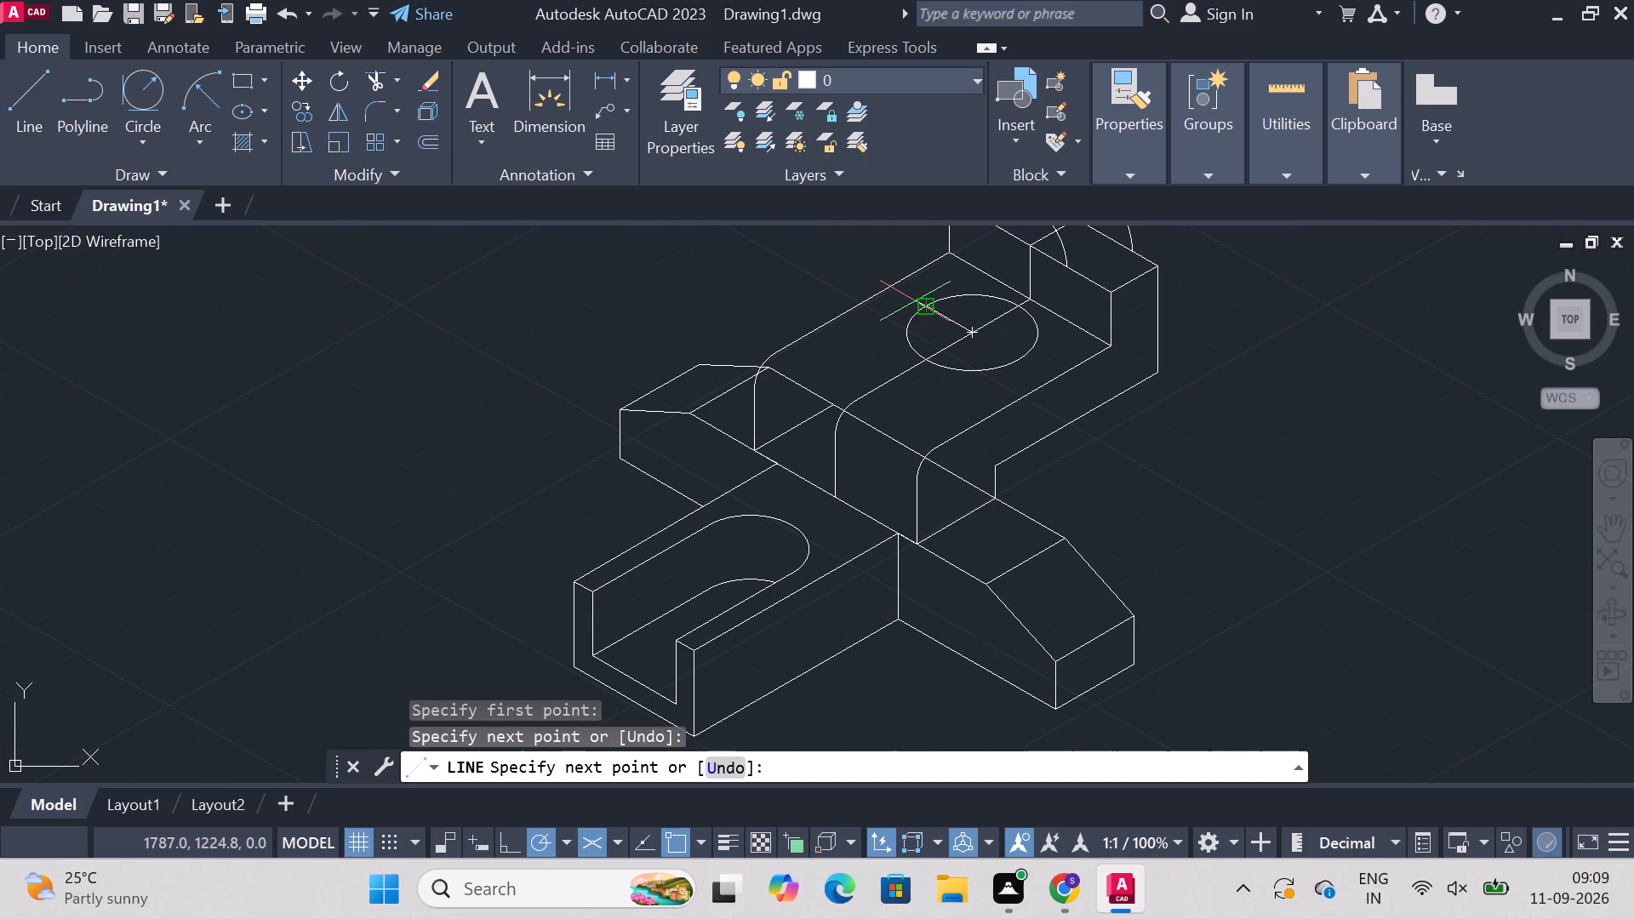
pyautogui.press('Escape')
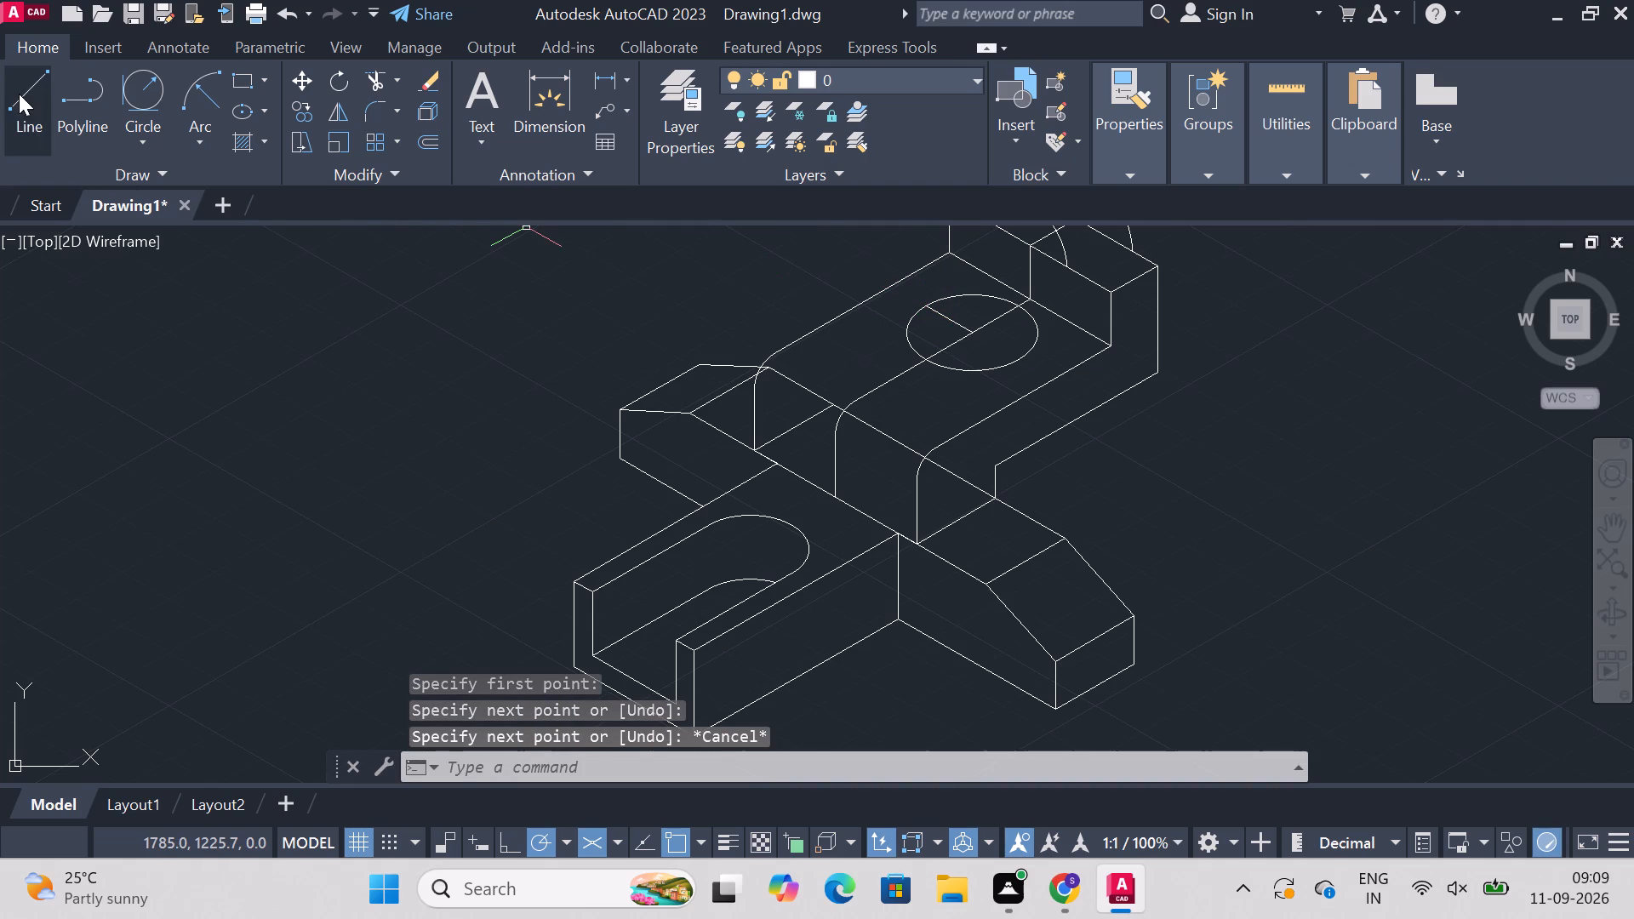
pyautogui.click(19, 98)
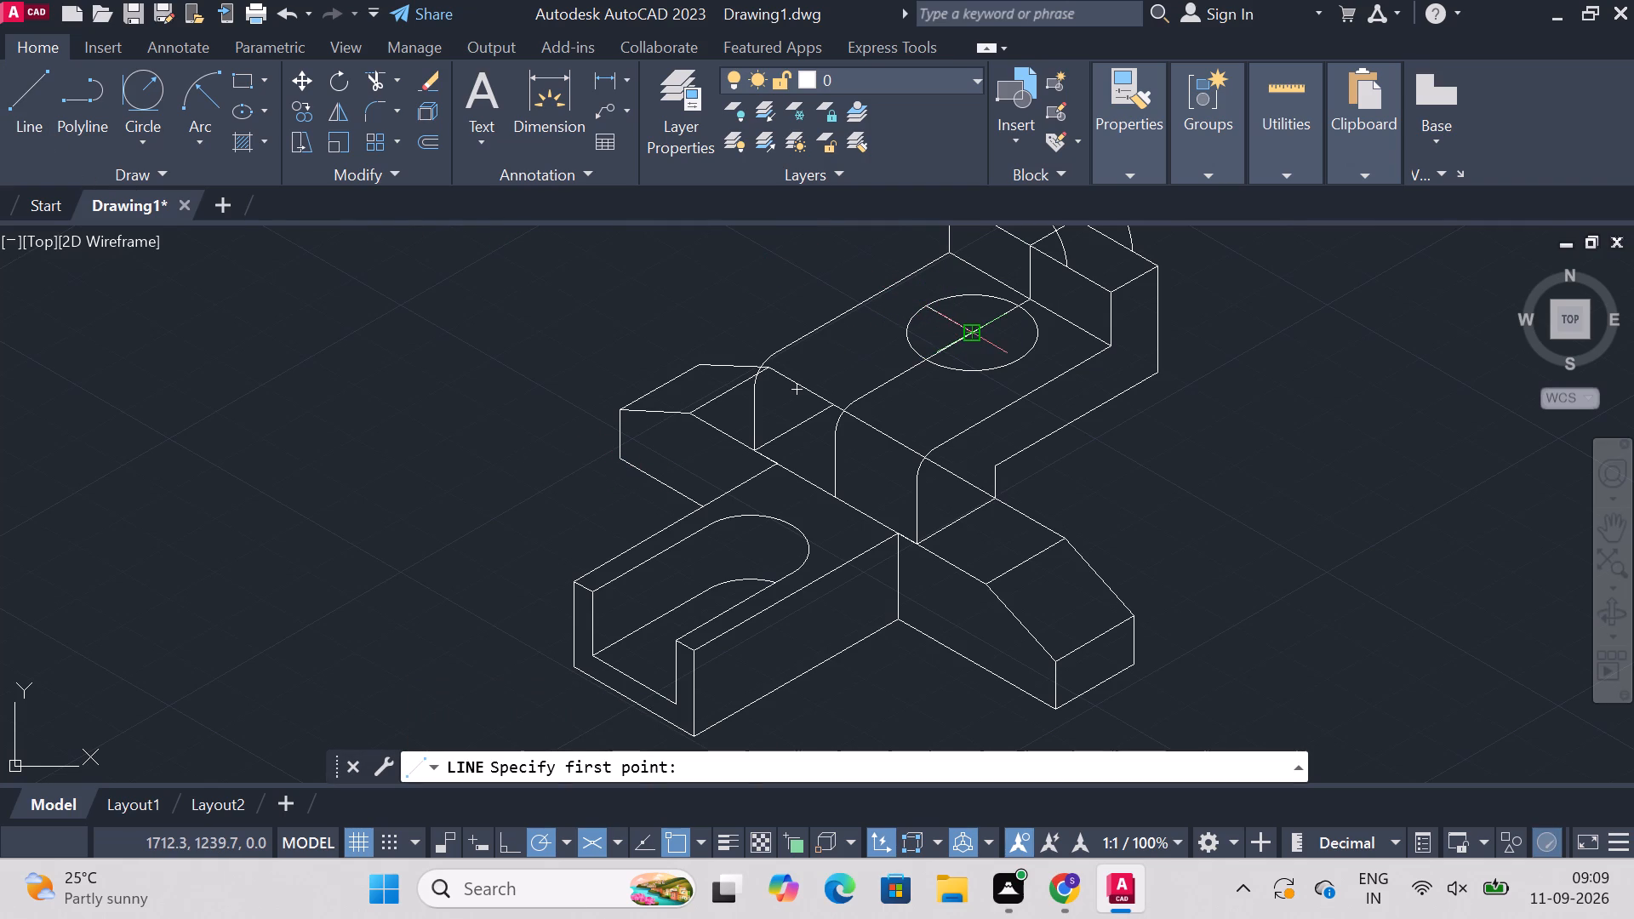
pyautogui.click(974, 330)
pyautogui.click(1015, 362)
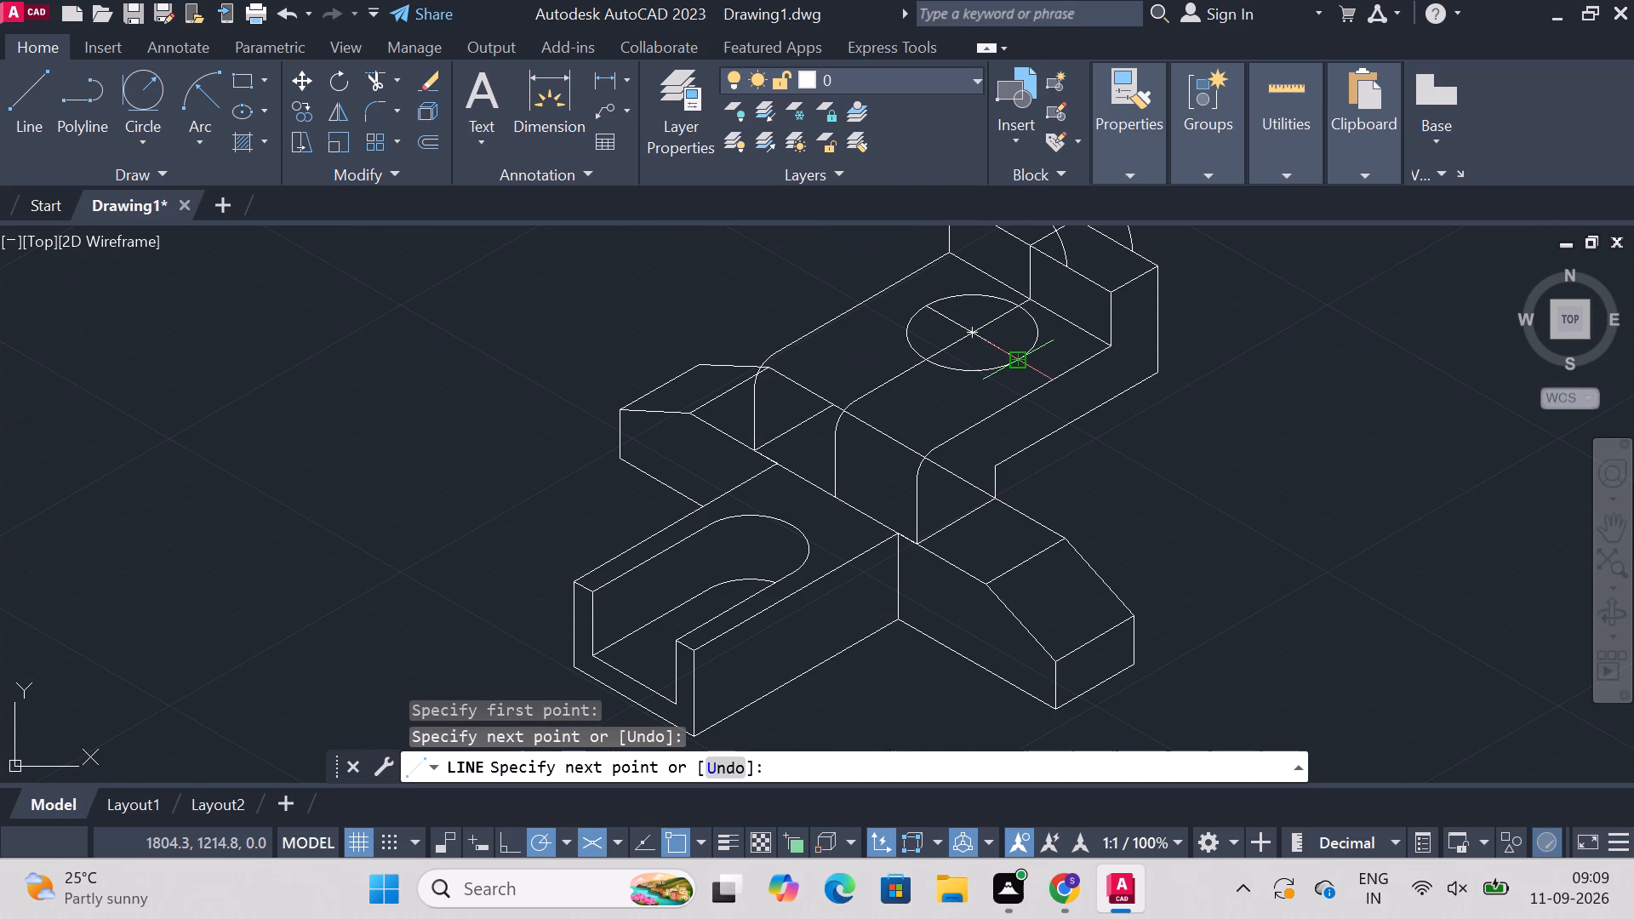
pyautogui.press('Escape')
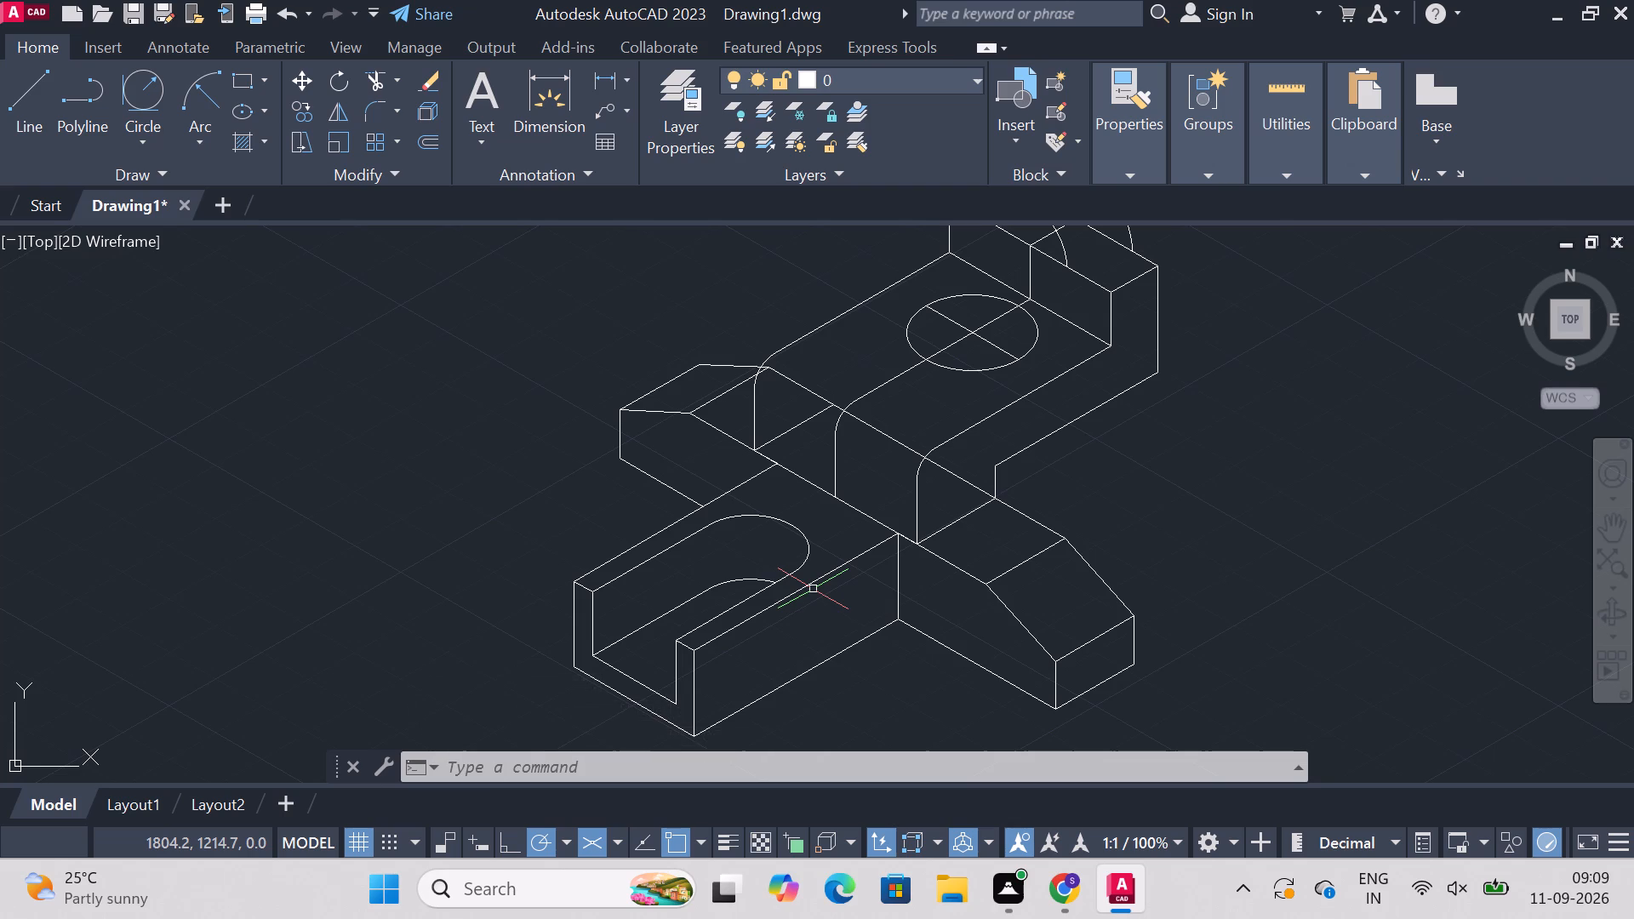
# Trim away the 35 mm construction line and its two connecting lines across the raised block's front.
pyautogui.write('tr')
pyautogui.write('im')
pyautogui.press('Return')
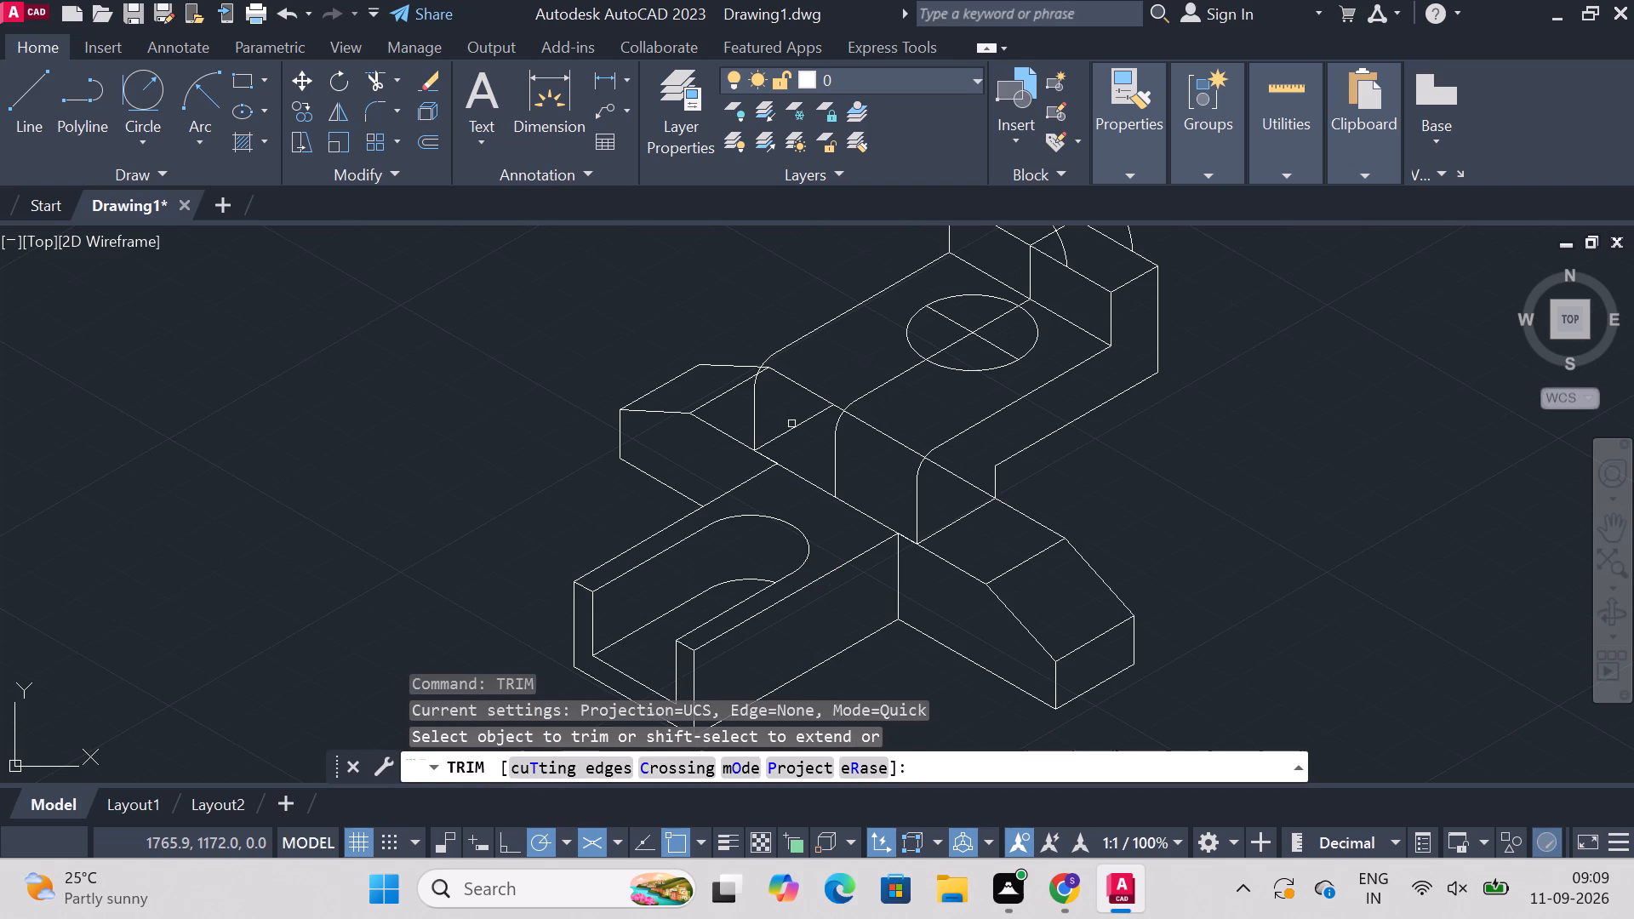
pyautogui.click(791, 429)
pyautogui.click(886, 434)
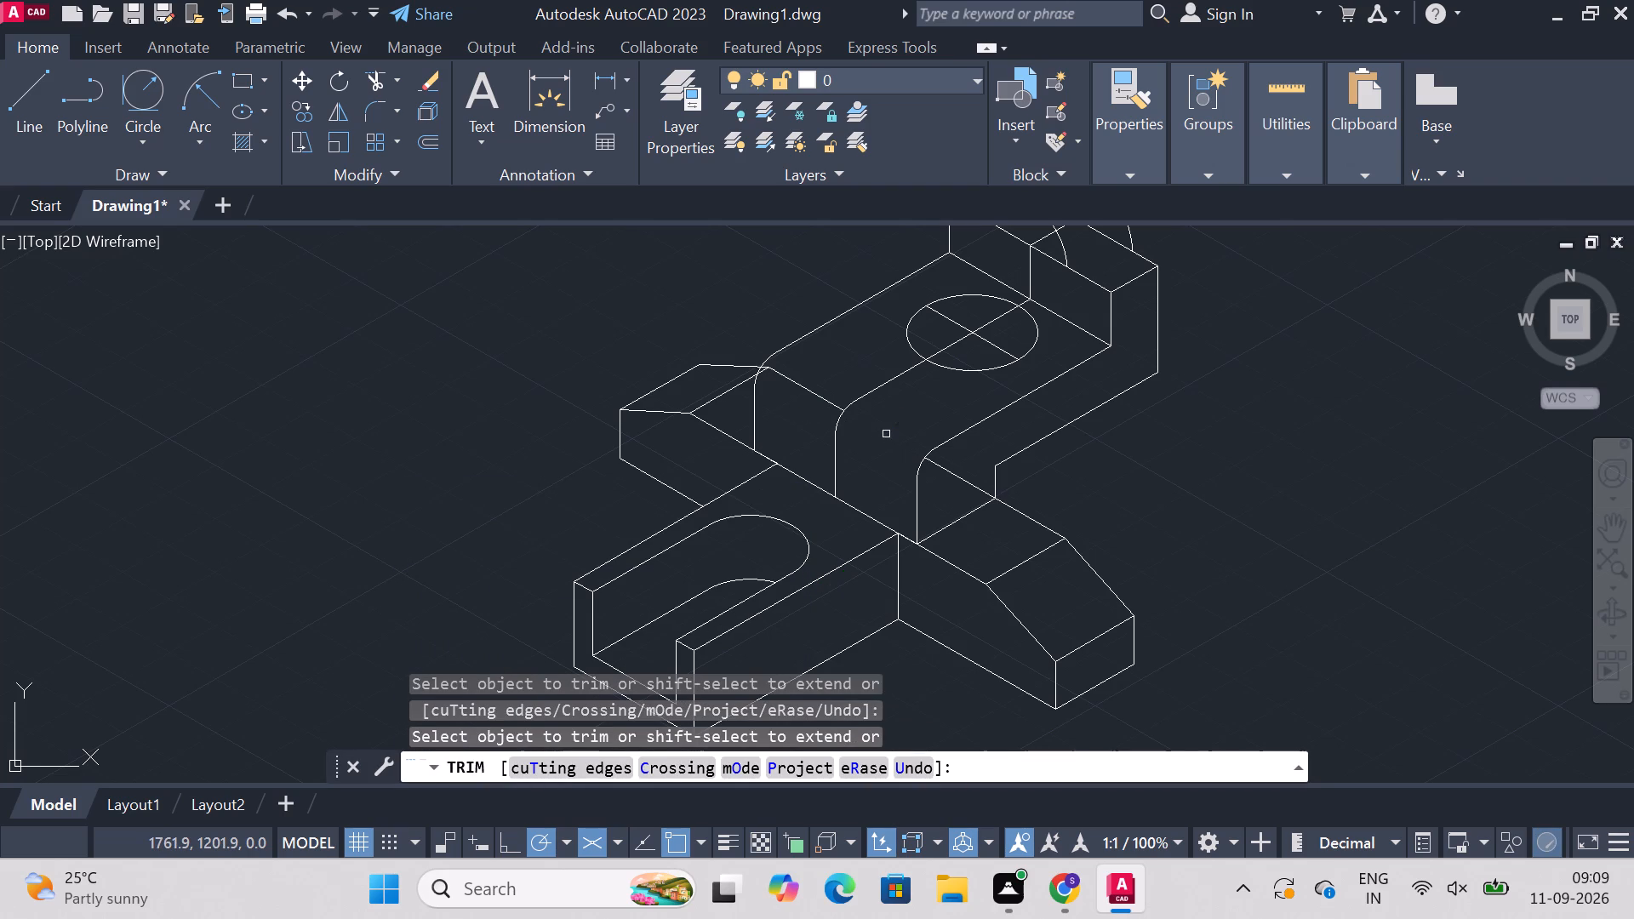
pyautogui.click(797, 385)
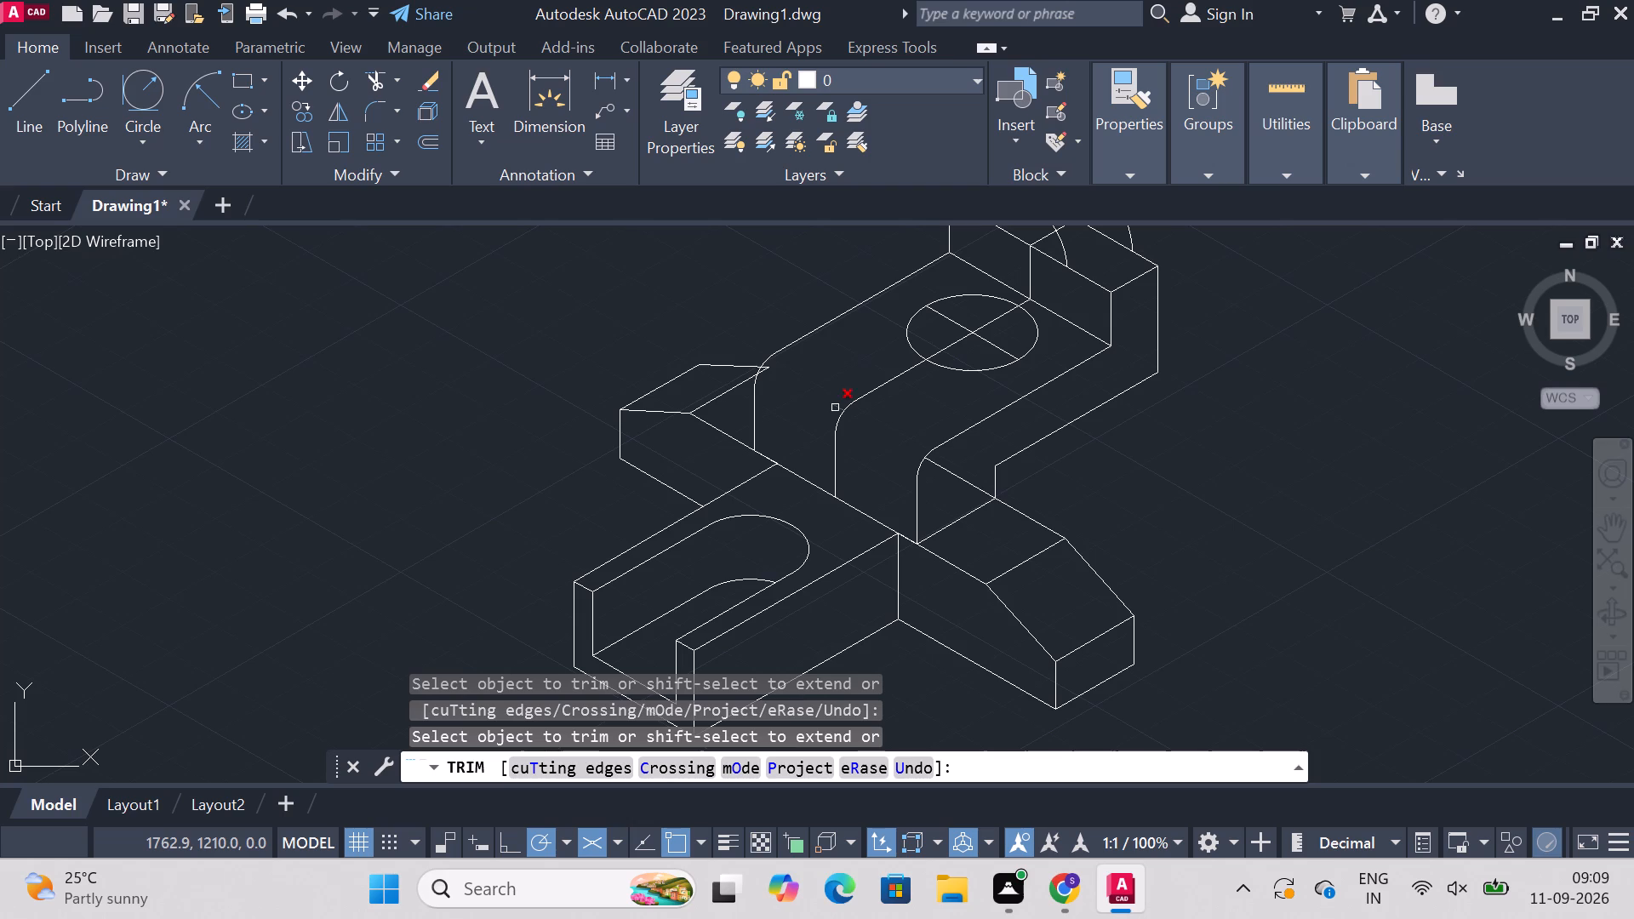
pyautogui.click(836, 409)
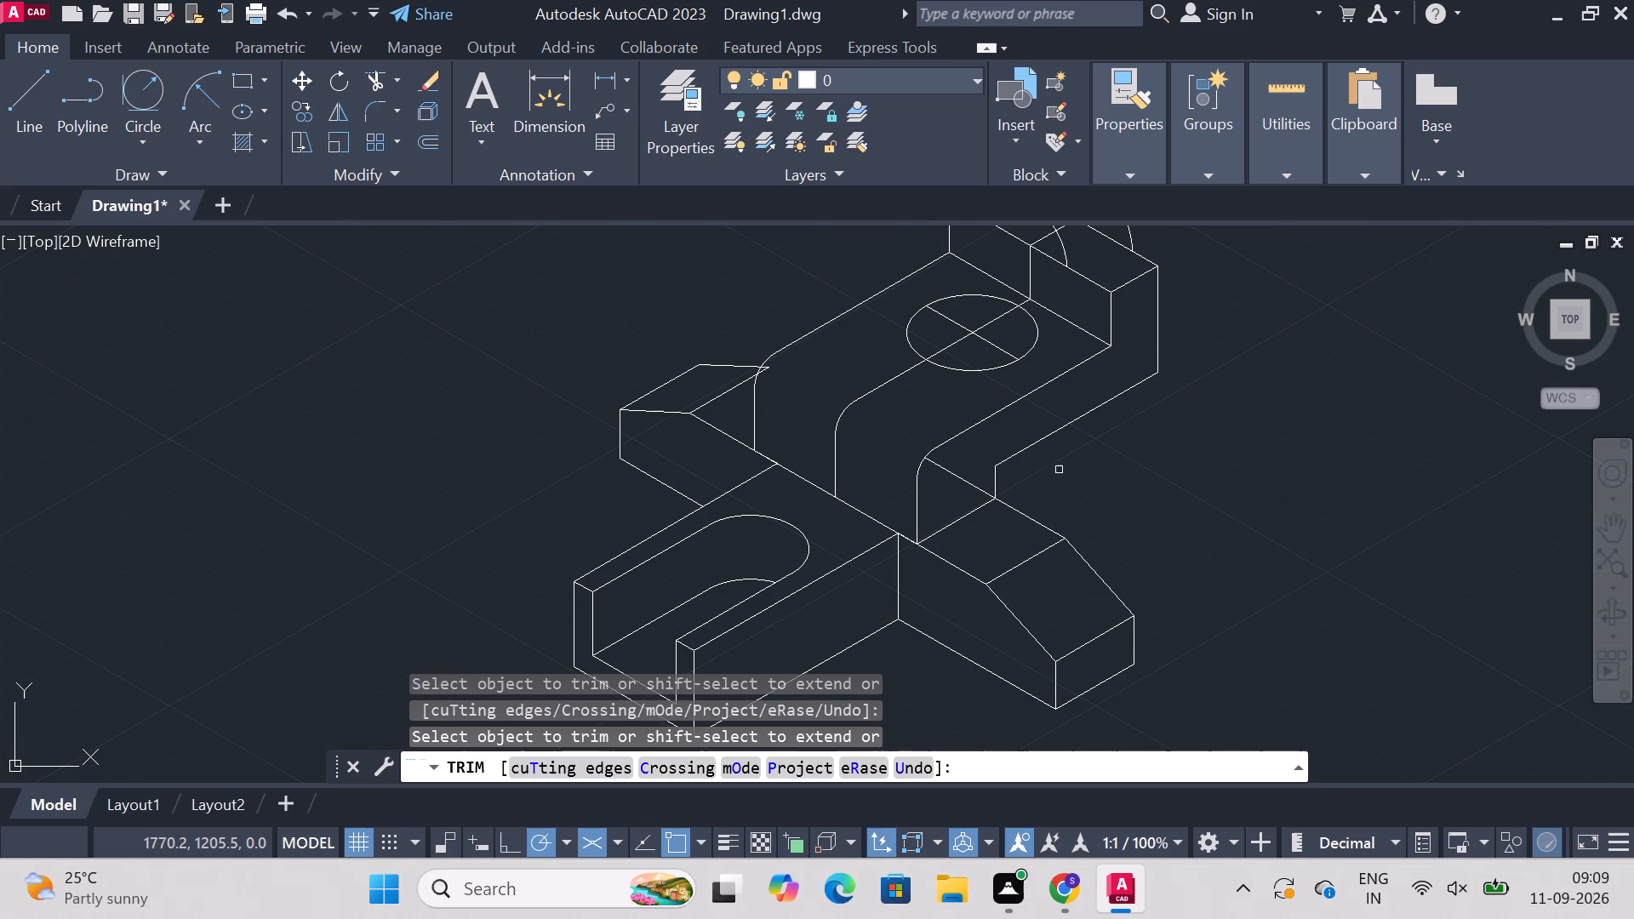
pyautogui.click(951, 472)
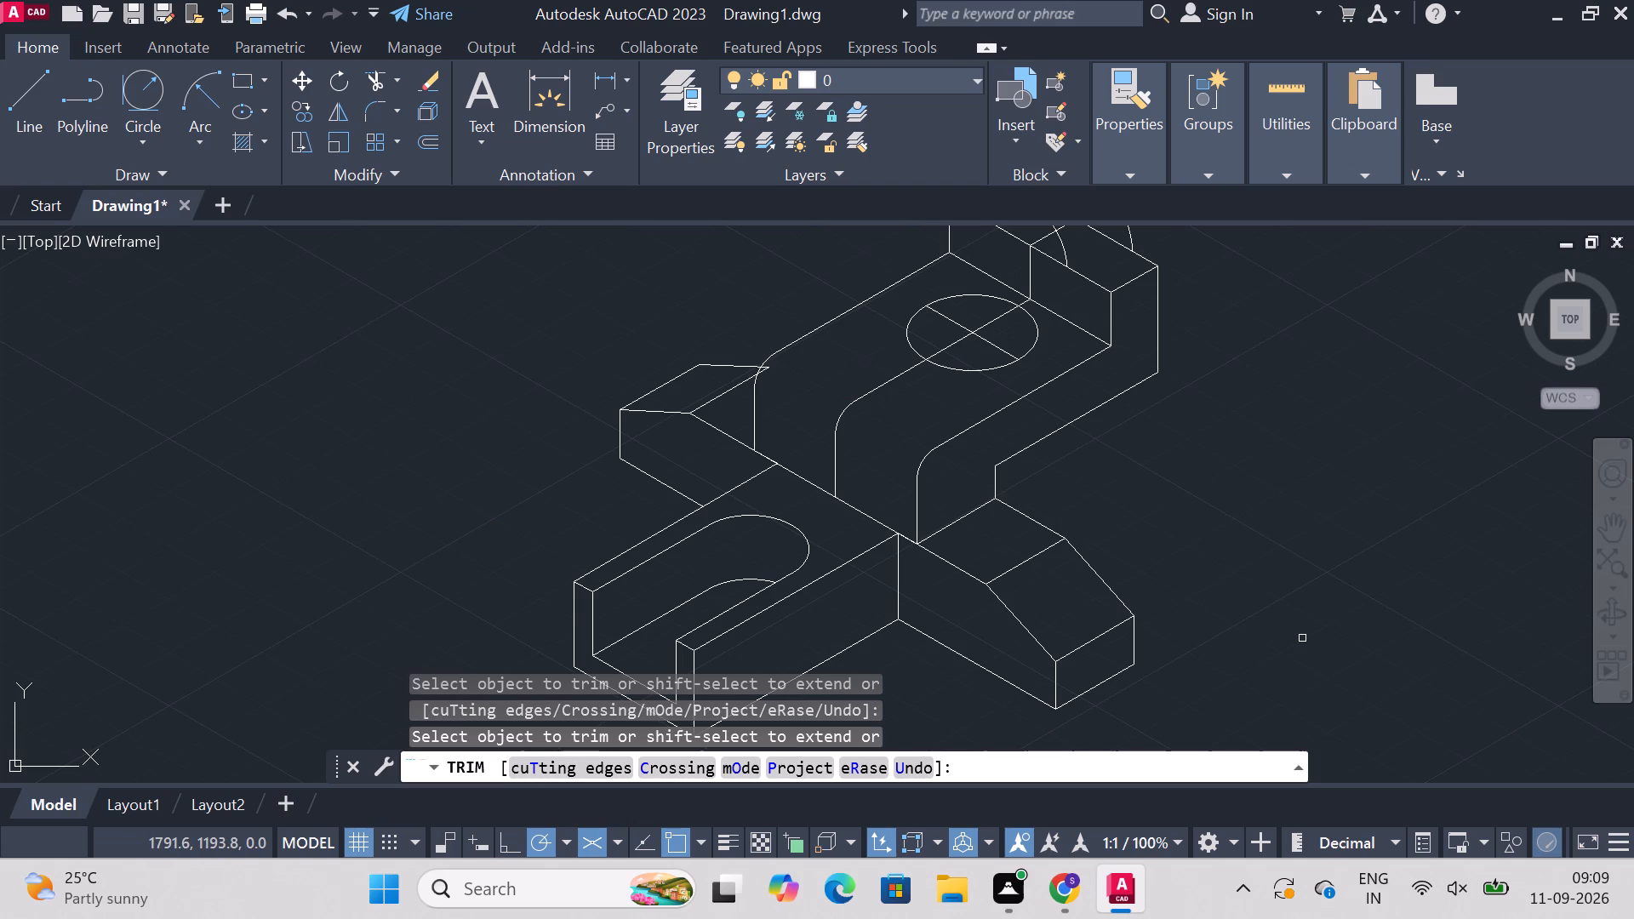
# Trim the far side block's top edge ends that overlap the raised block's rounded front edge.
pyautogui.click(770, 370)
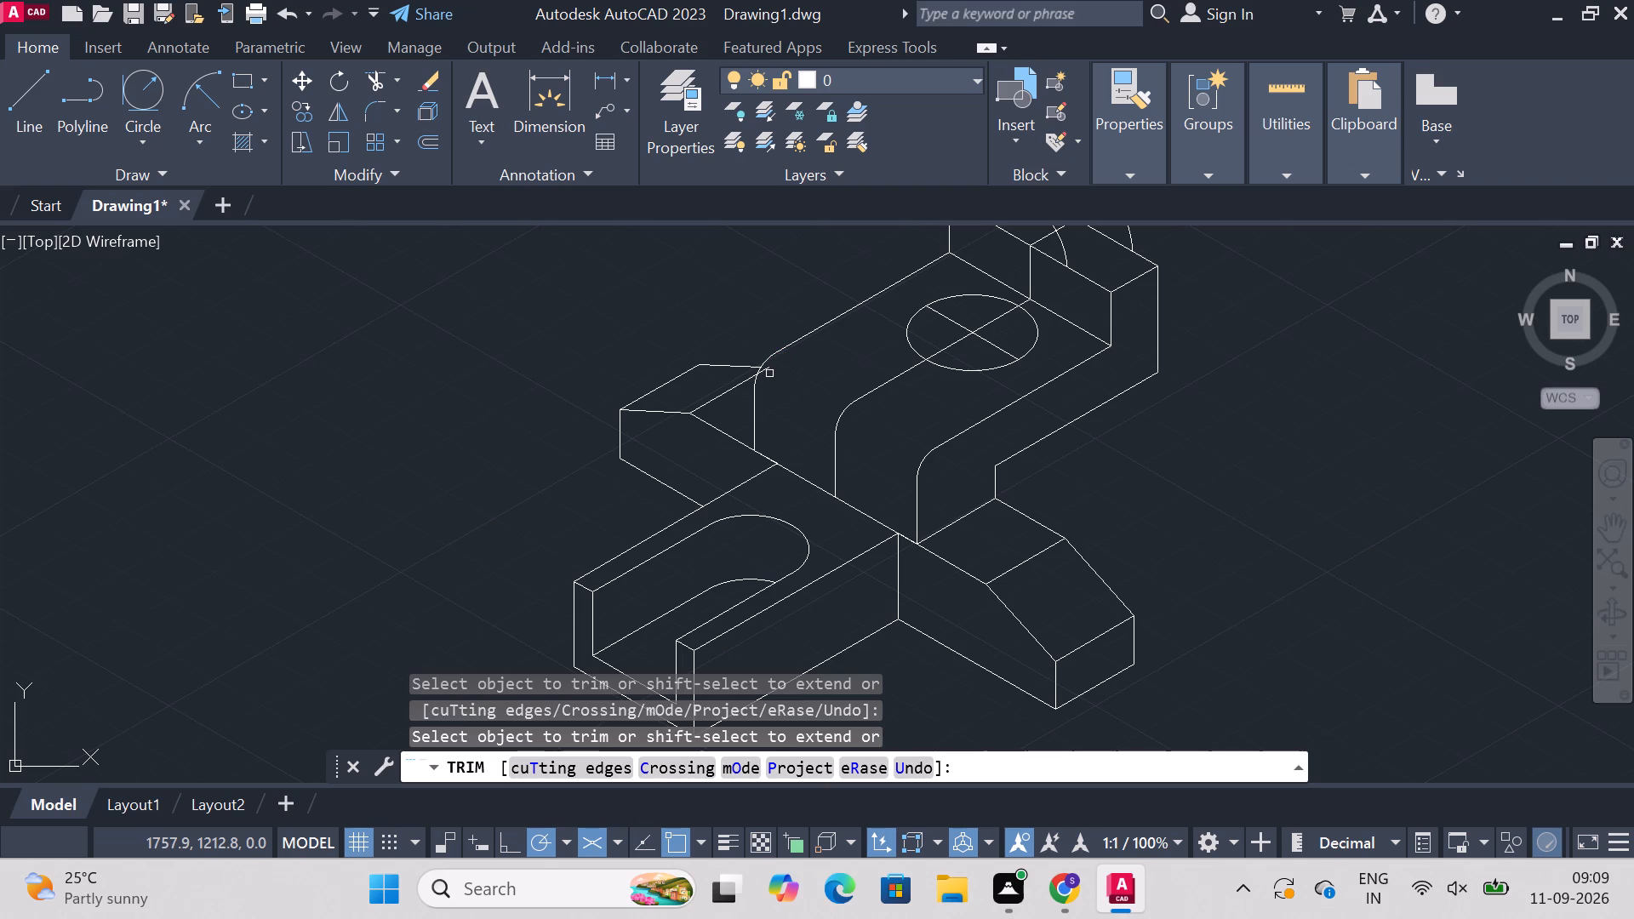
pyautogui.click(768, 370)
# Trim away all remaining edges of the far side block, including its sloping, vertical, top and bottom lines.
pyautogui.click(725, 428)
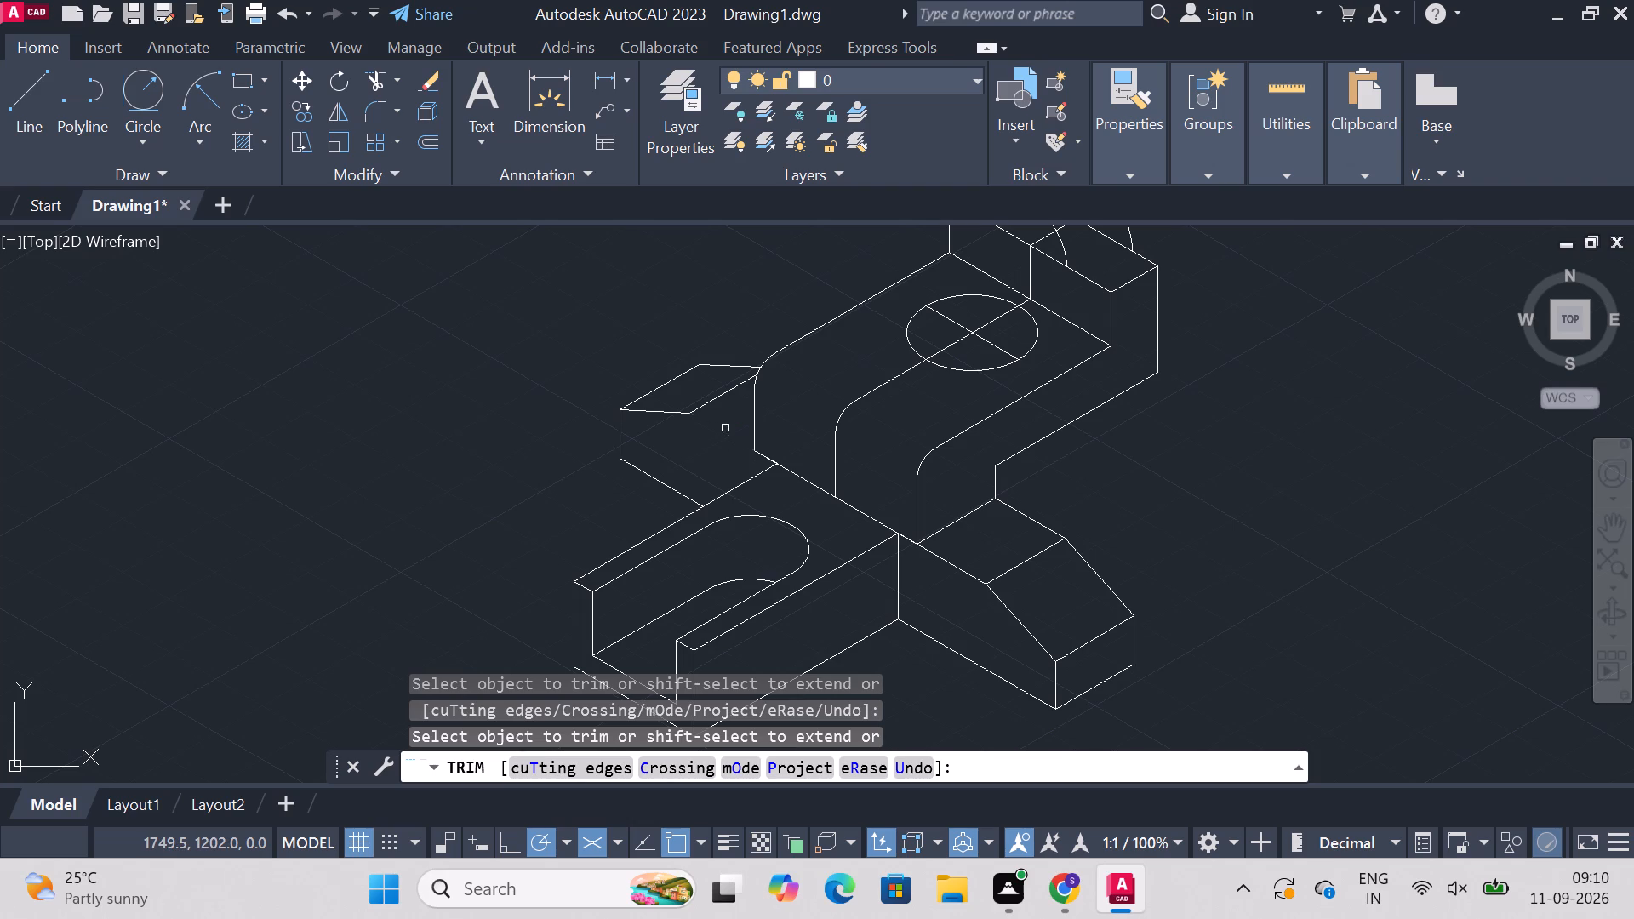
pyautogui.click(711, 401)
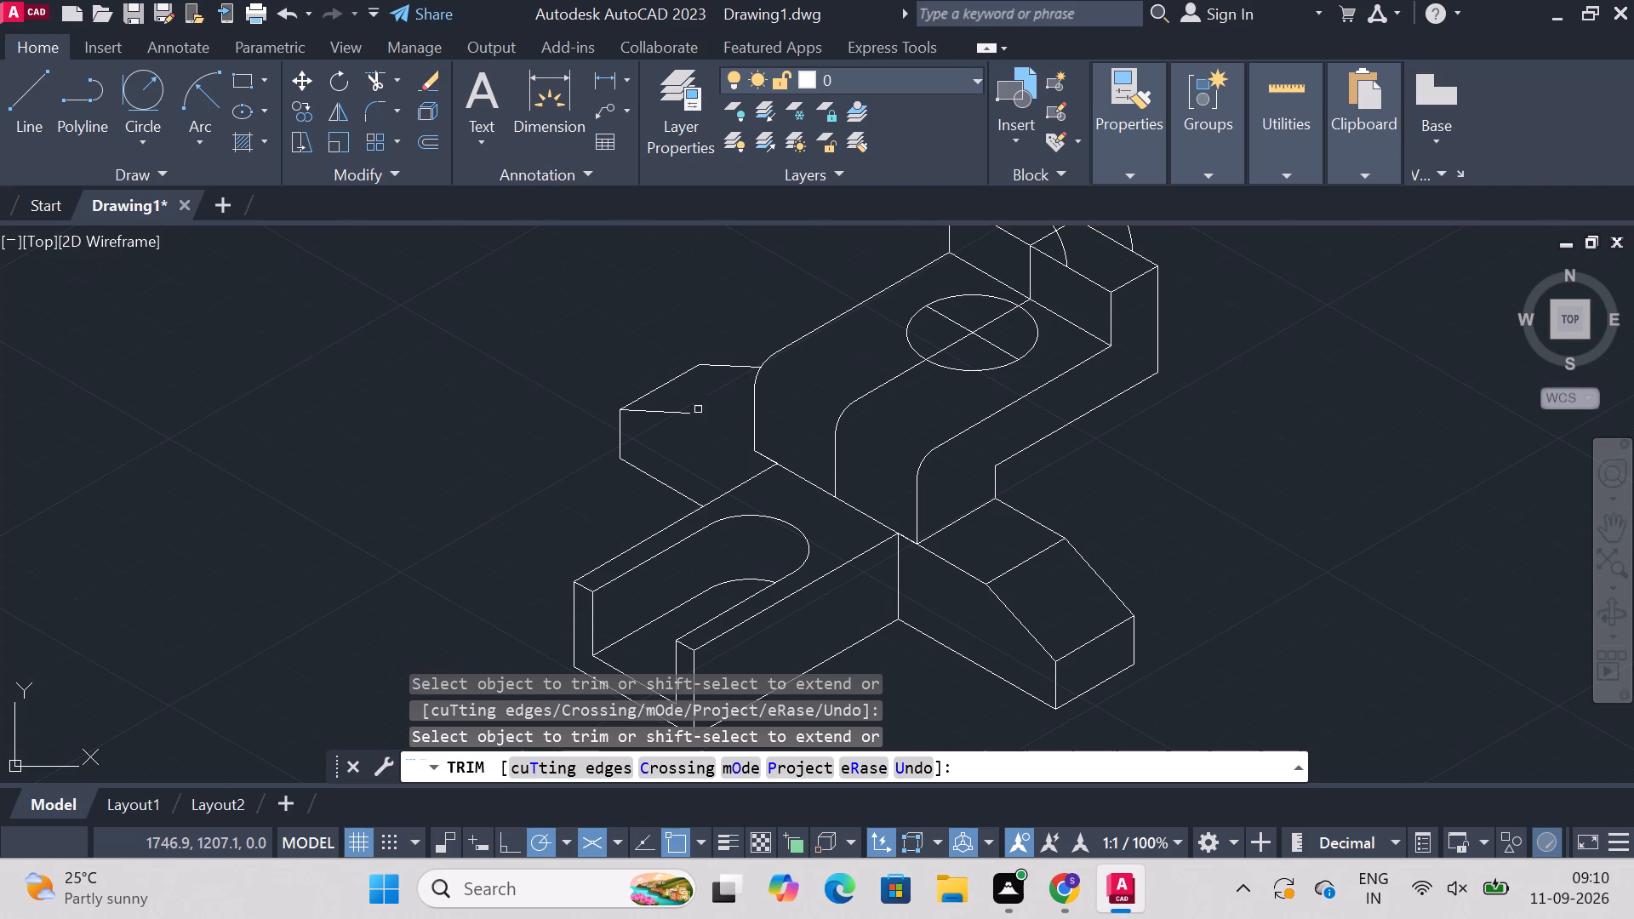
pyautogui.click(671, 411)
pyautogui.click(654, 481)
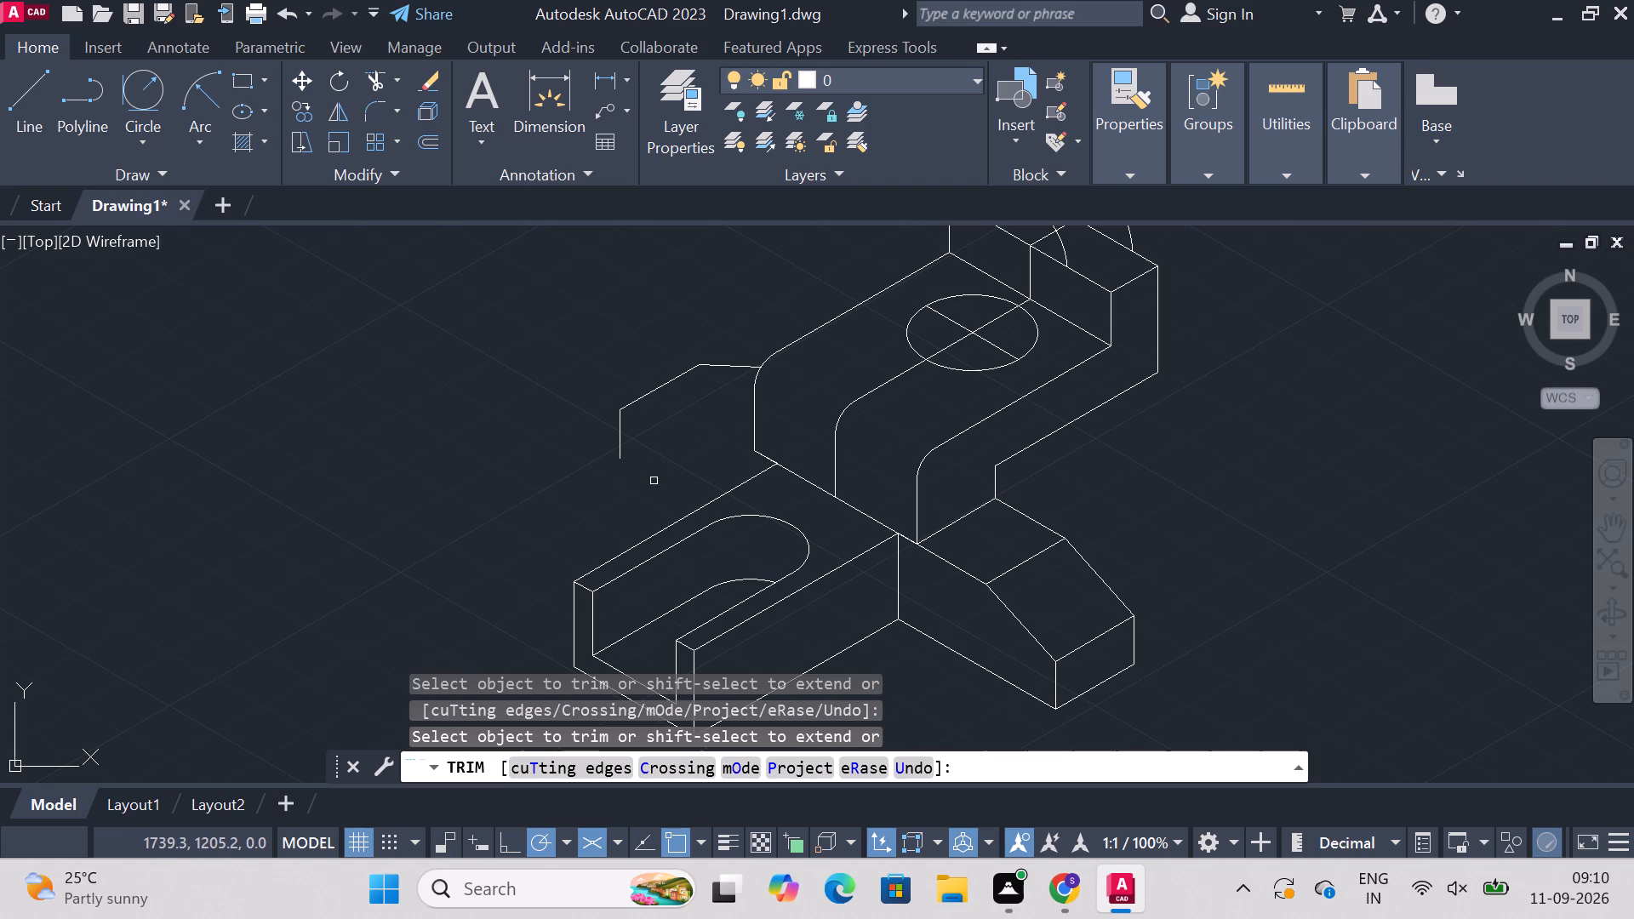
pyautogui.click(618, 446)
pyautogui.moveTo(618, 446); pyautogui.dragTo(654, 395)
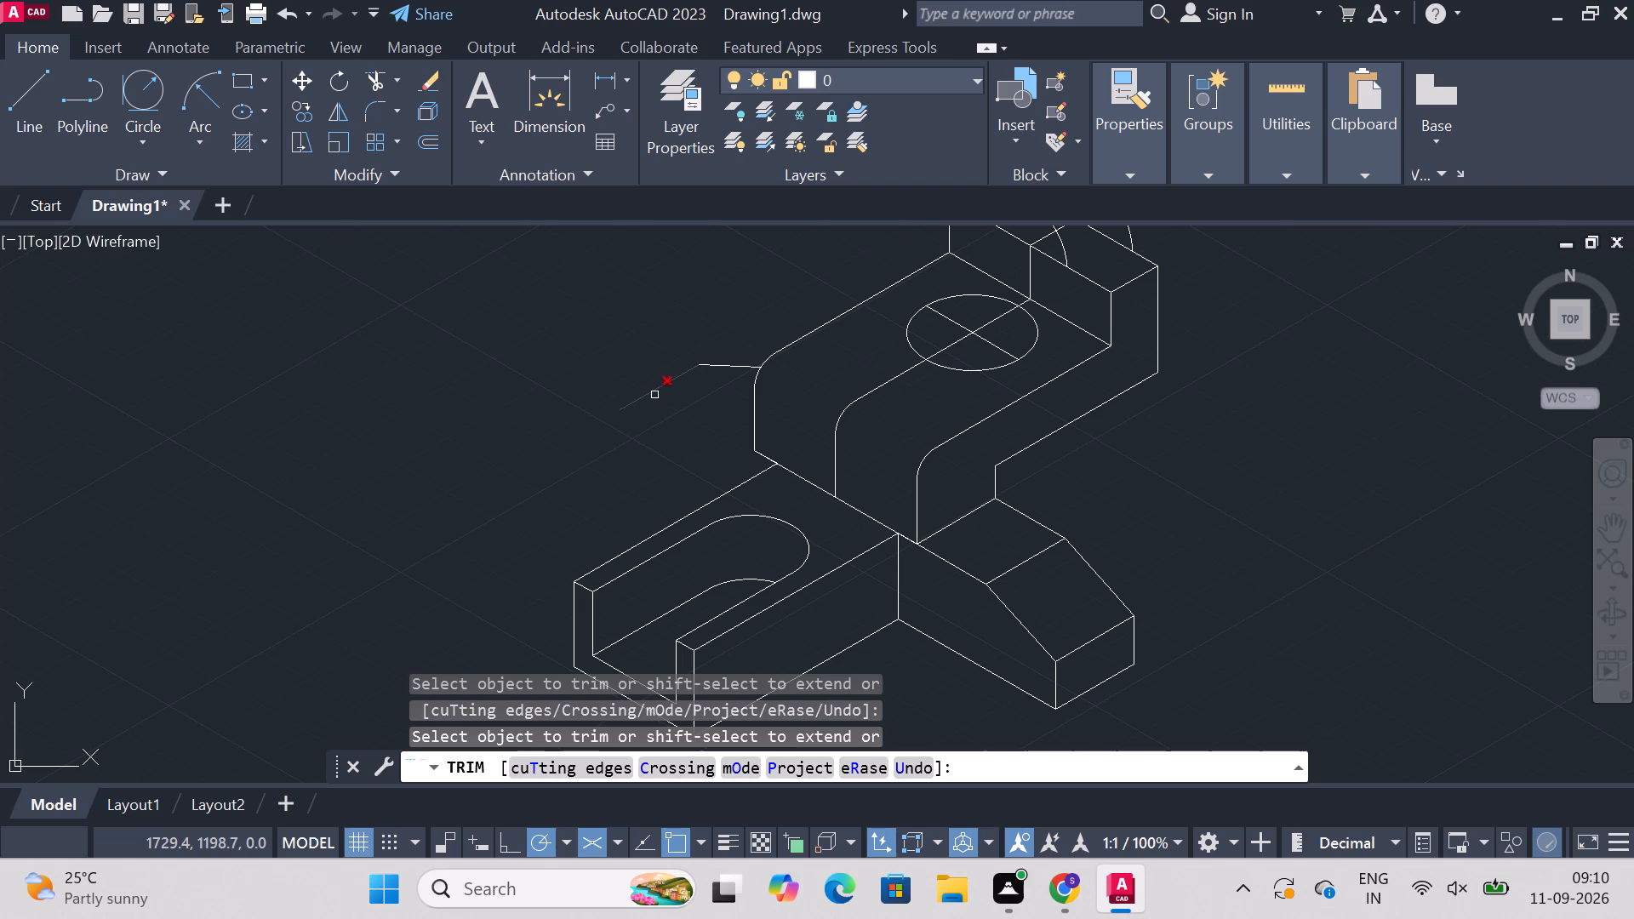
pyautogui.click(712, 371)
pyautogui.click(735, 349)
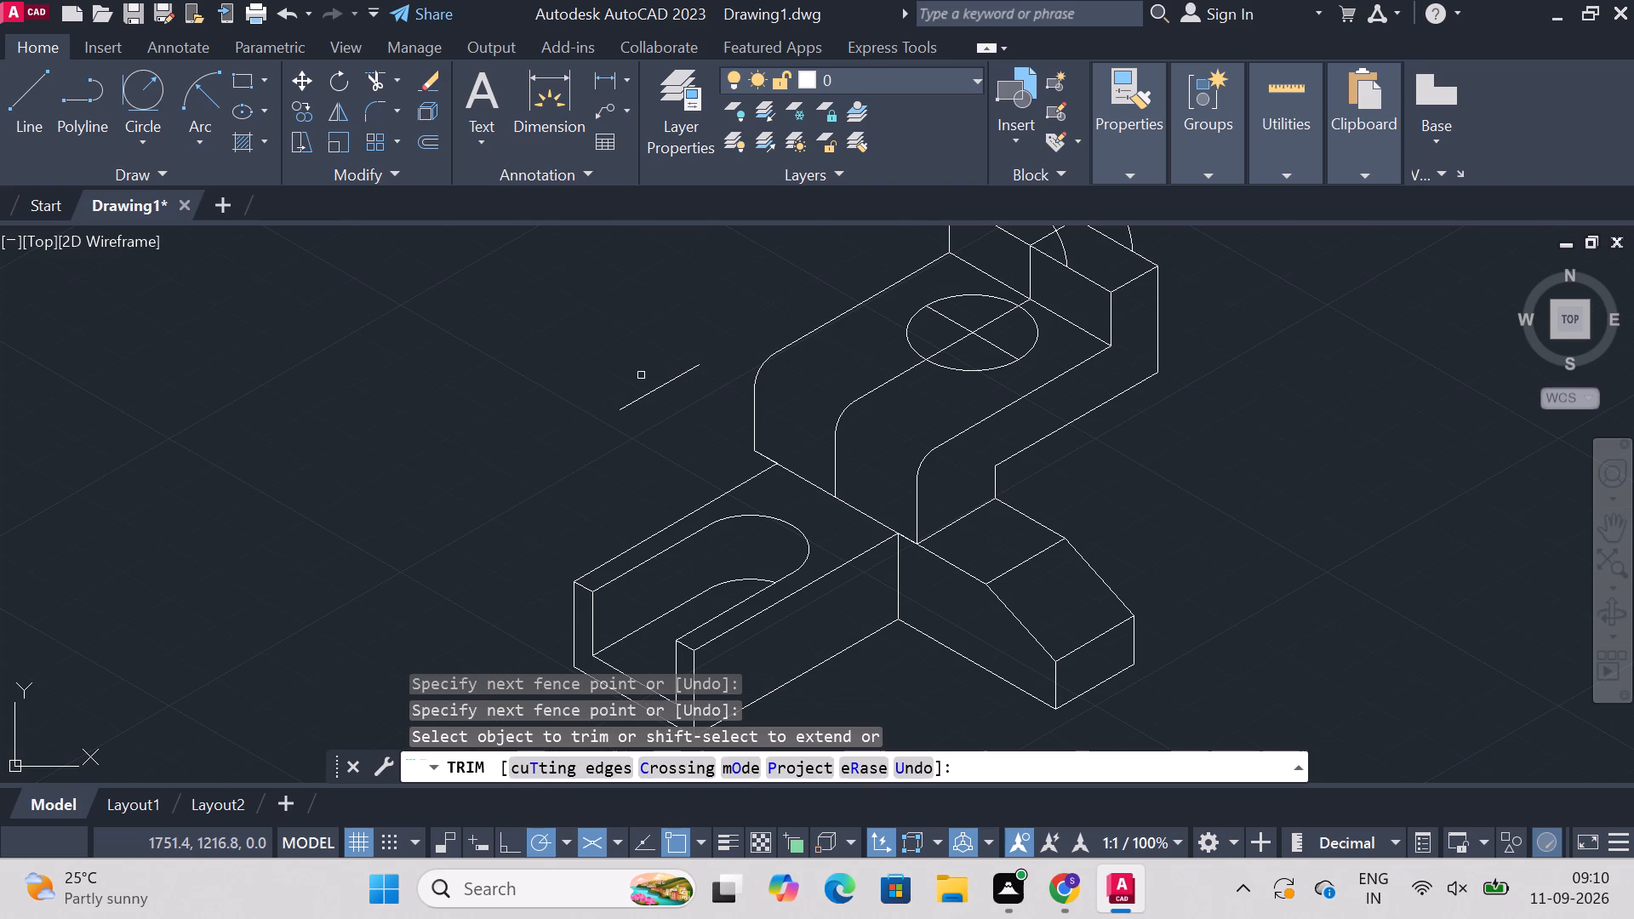
pyautogui.click(650, 391)
pyautogui.click(698, 368)
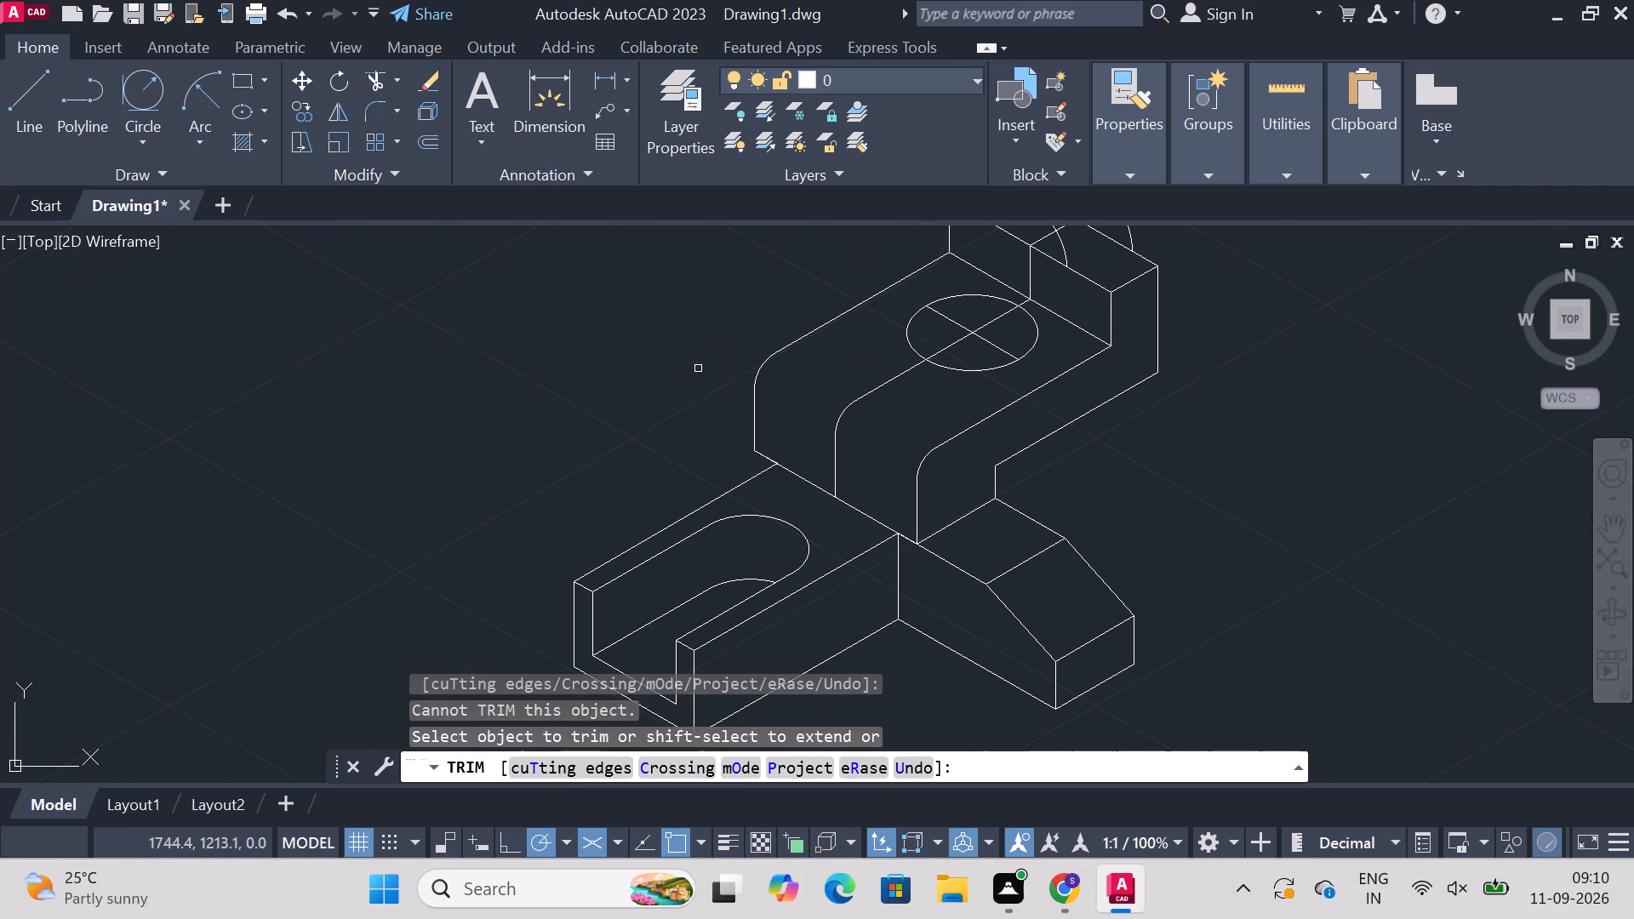
pyautogui.click(698, 364)
pyautogui.press('Escape')
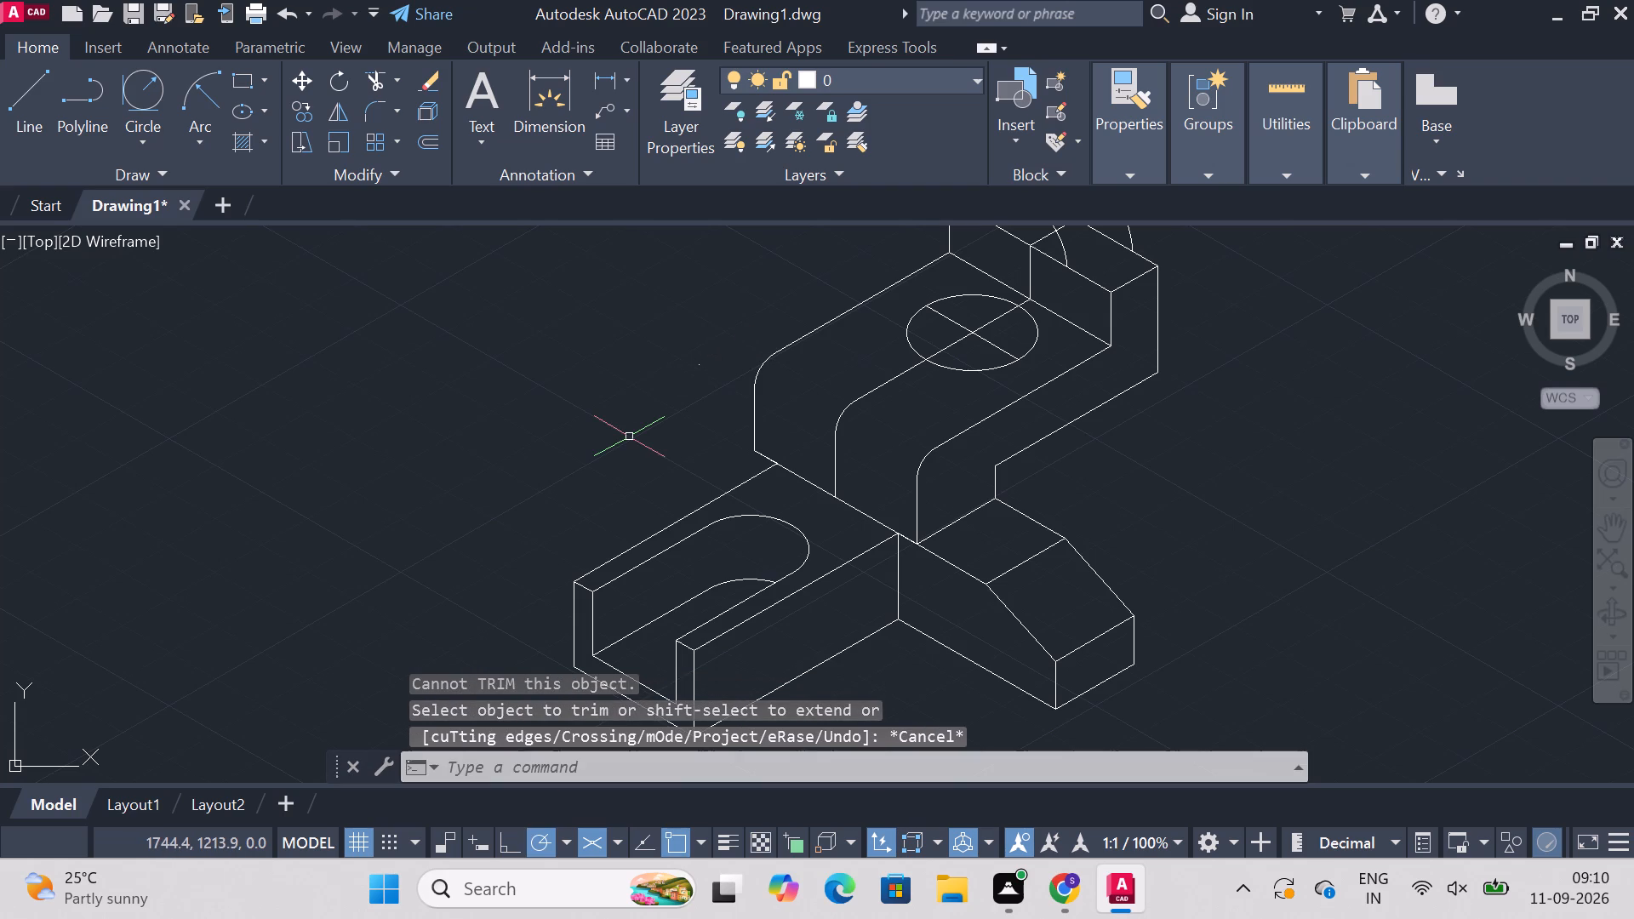
# Delete the stray leftover object beside the raised block's rounded front.
pyautogui.click(632, 339)
pyautogui.click(723, 384)
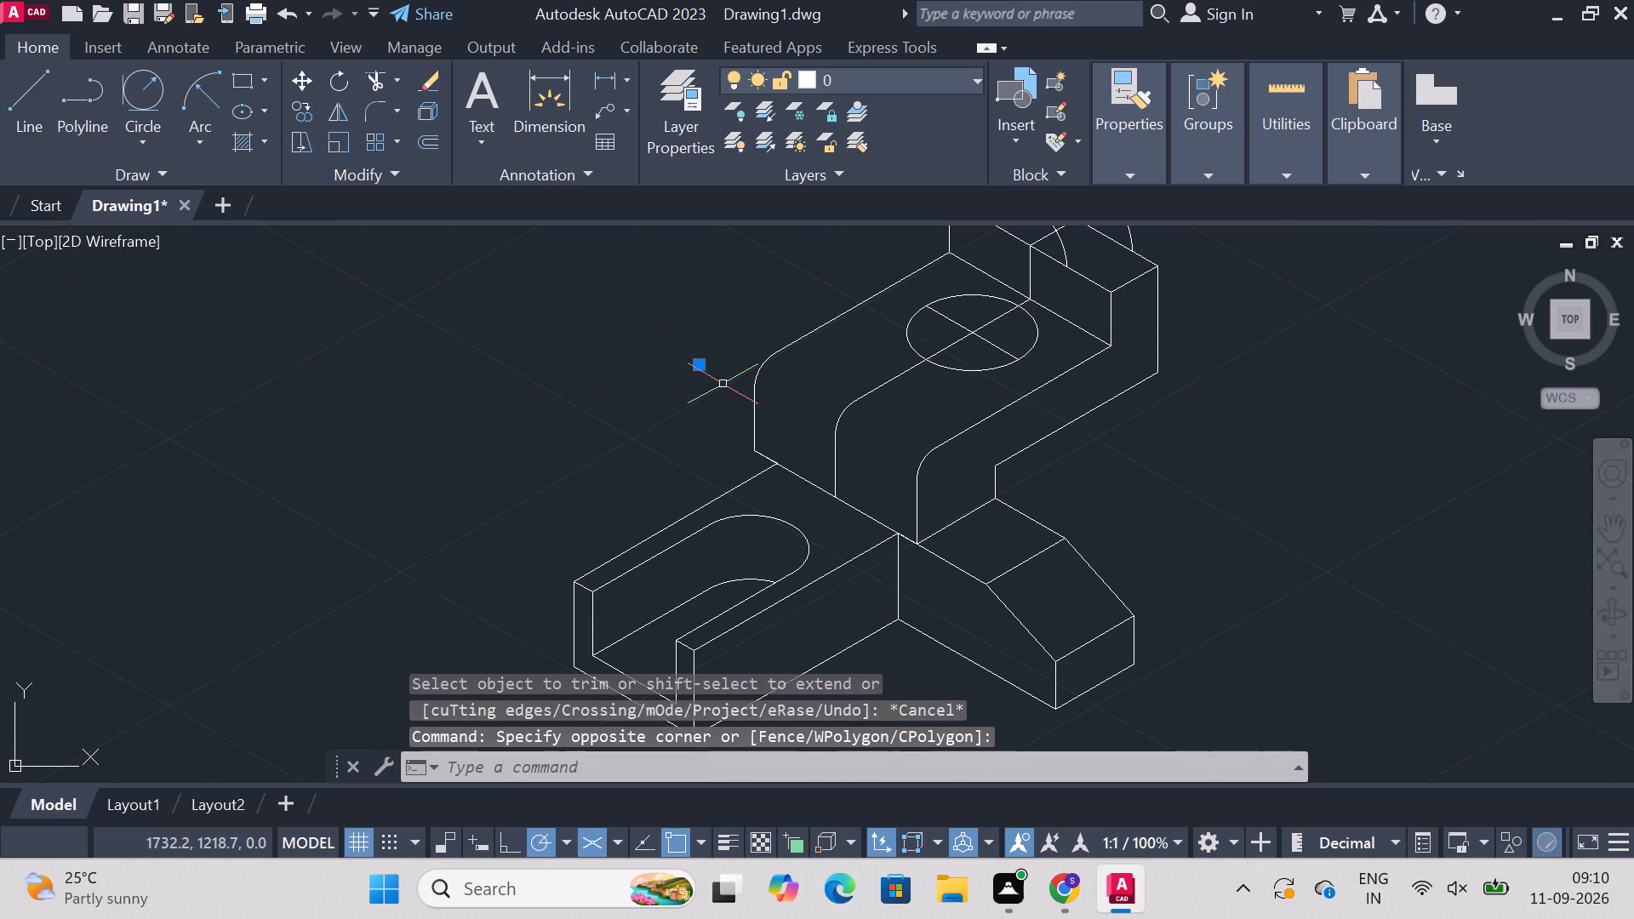
pyautogui.press('Delete')
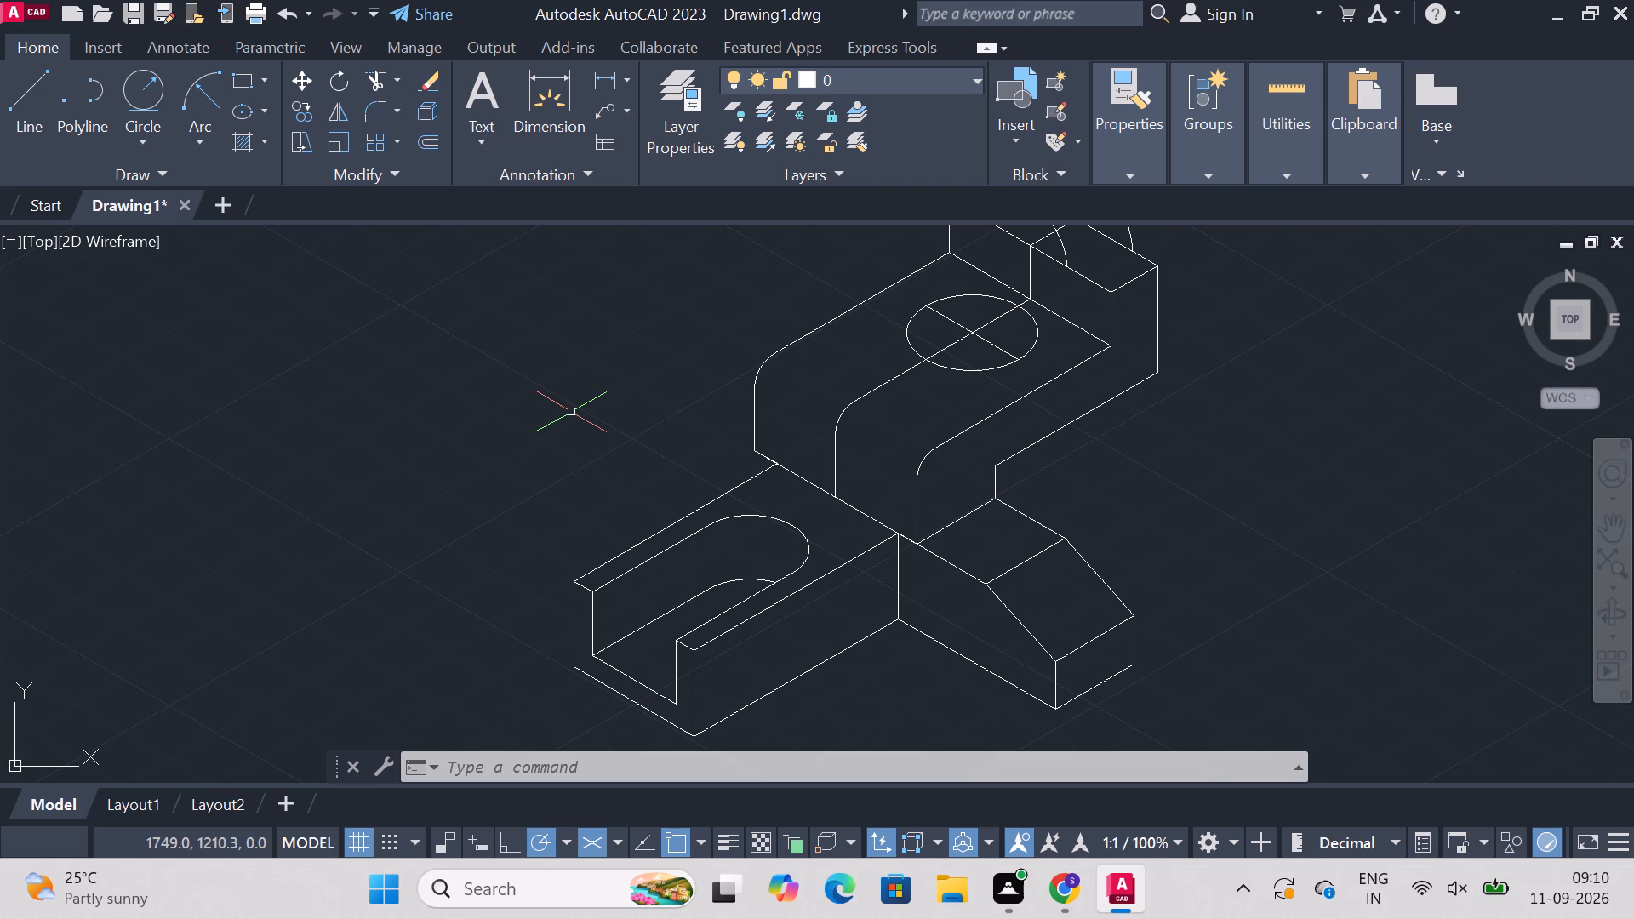
# Check the lengths of the raised block's front bottom edge and the remaining side block's top and bottom edges with trial dimensions.
pyautogui.click(557, 95)
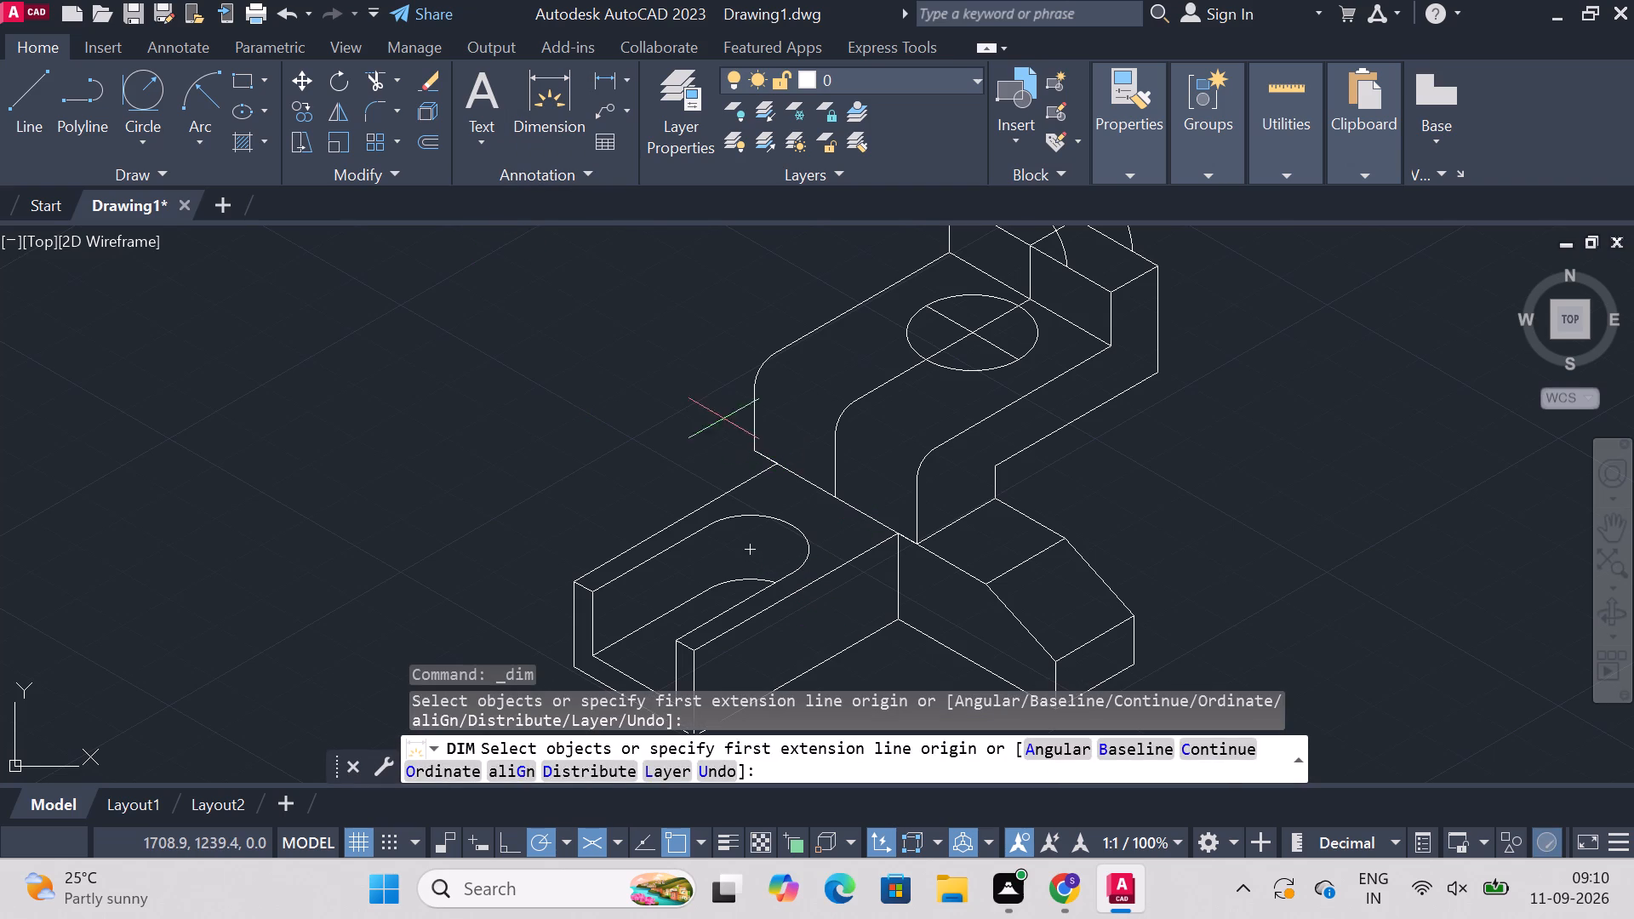
pyautogui.click(757, 451)
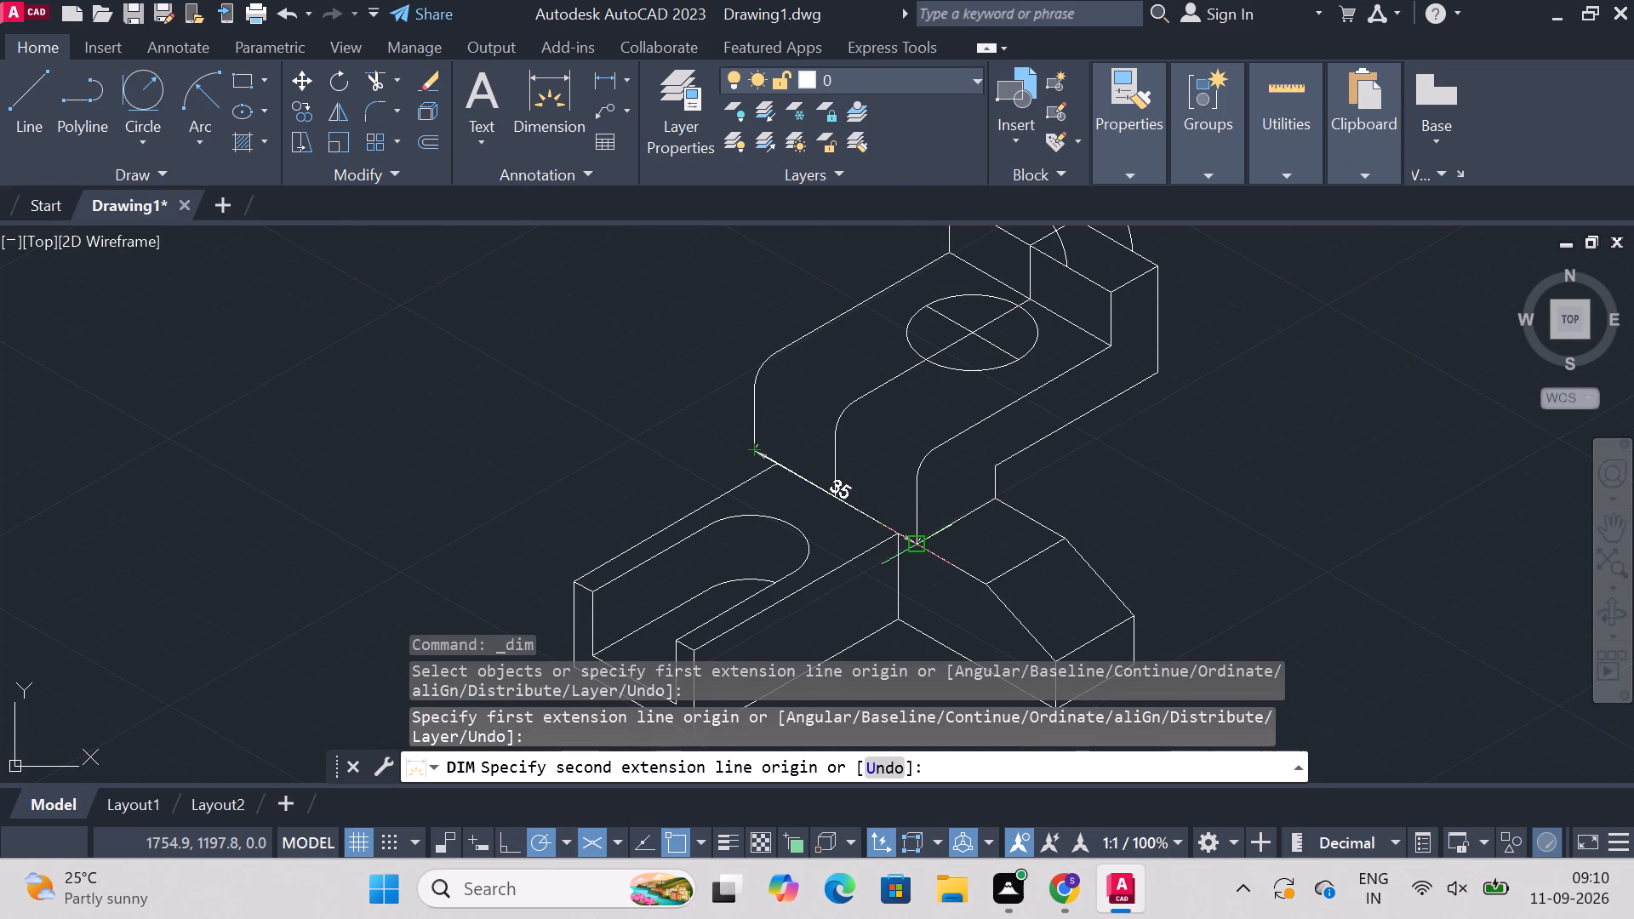
pyautogui.press('Escape')
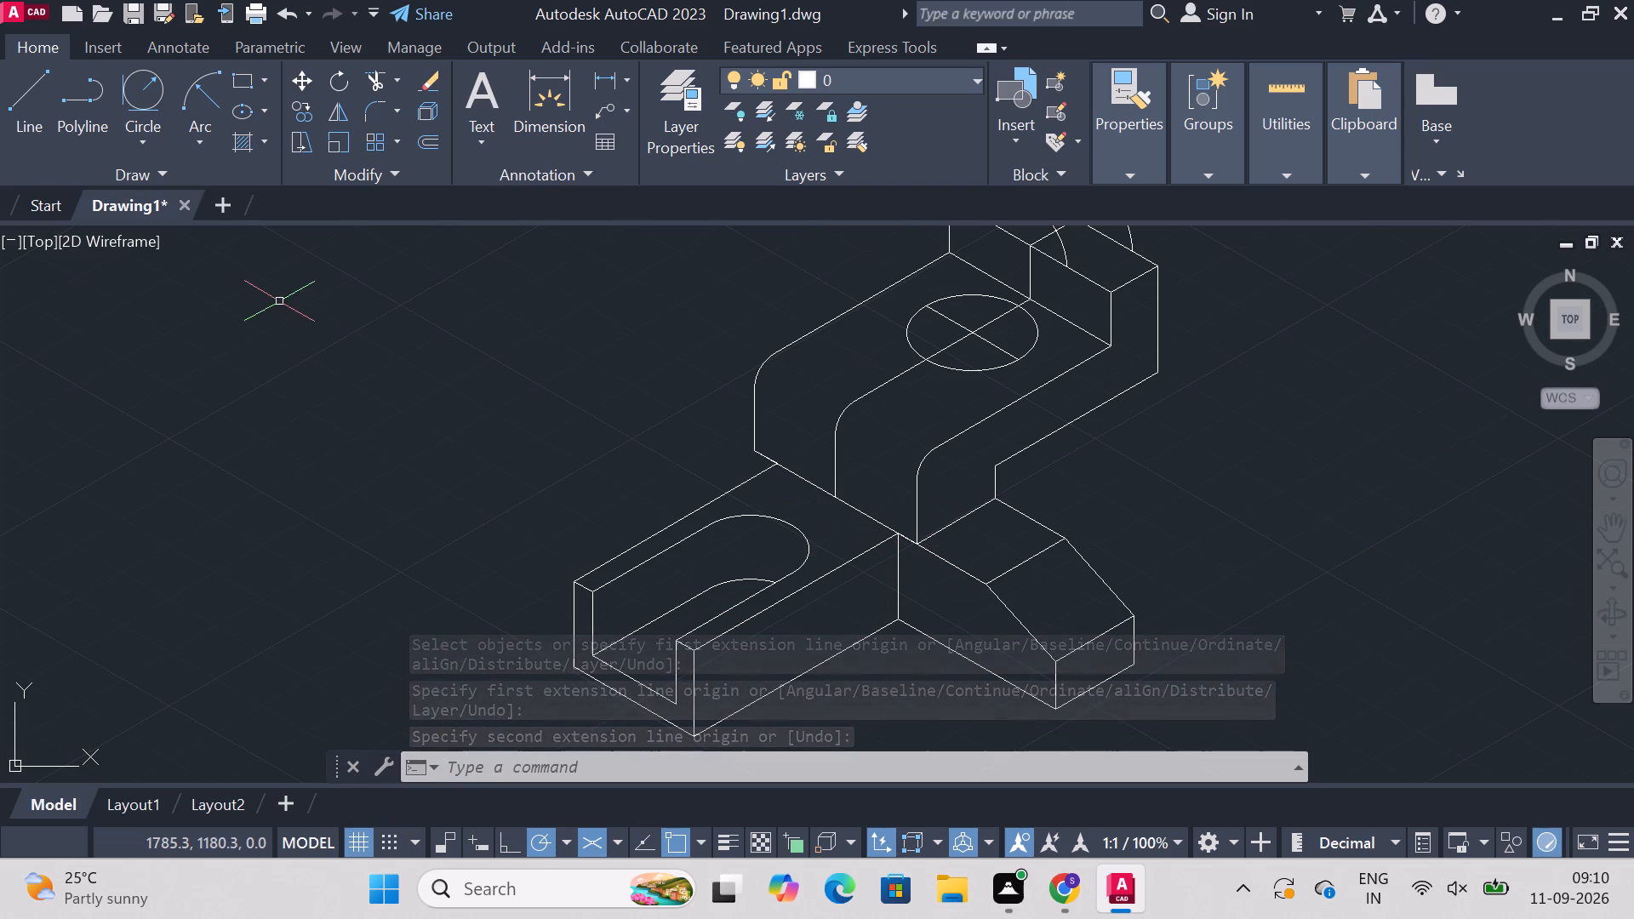
pyautogui.click(549, 96)
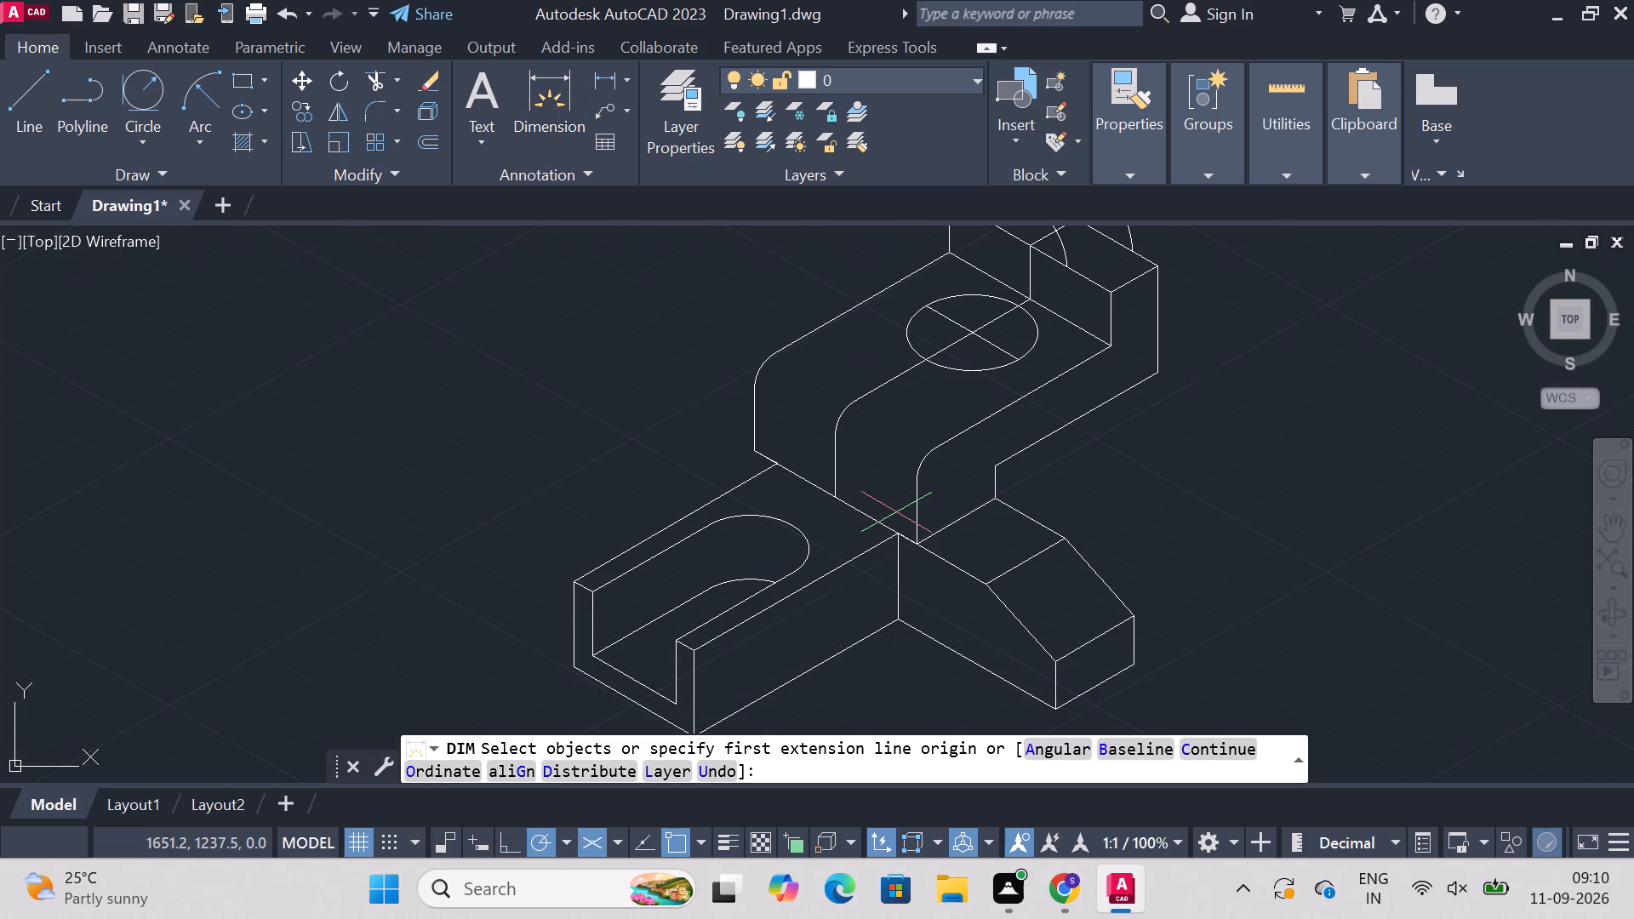
pyautogui.click(898, 536)
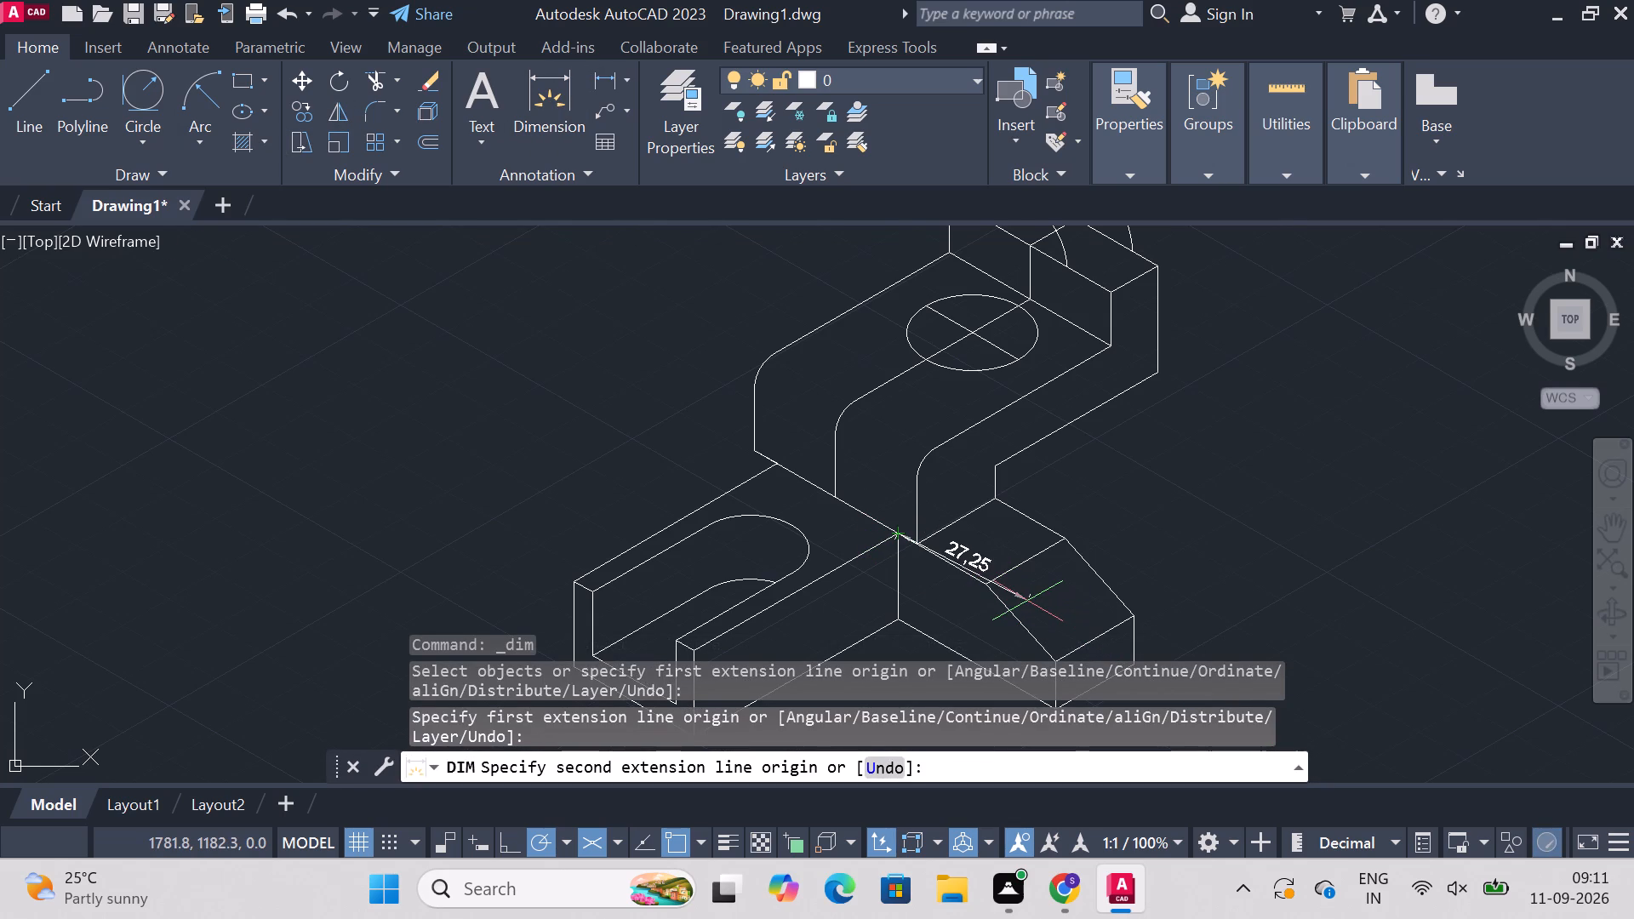
pyautogui.press('Escape')
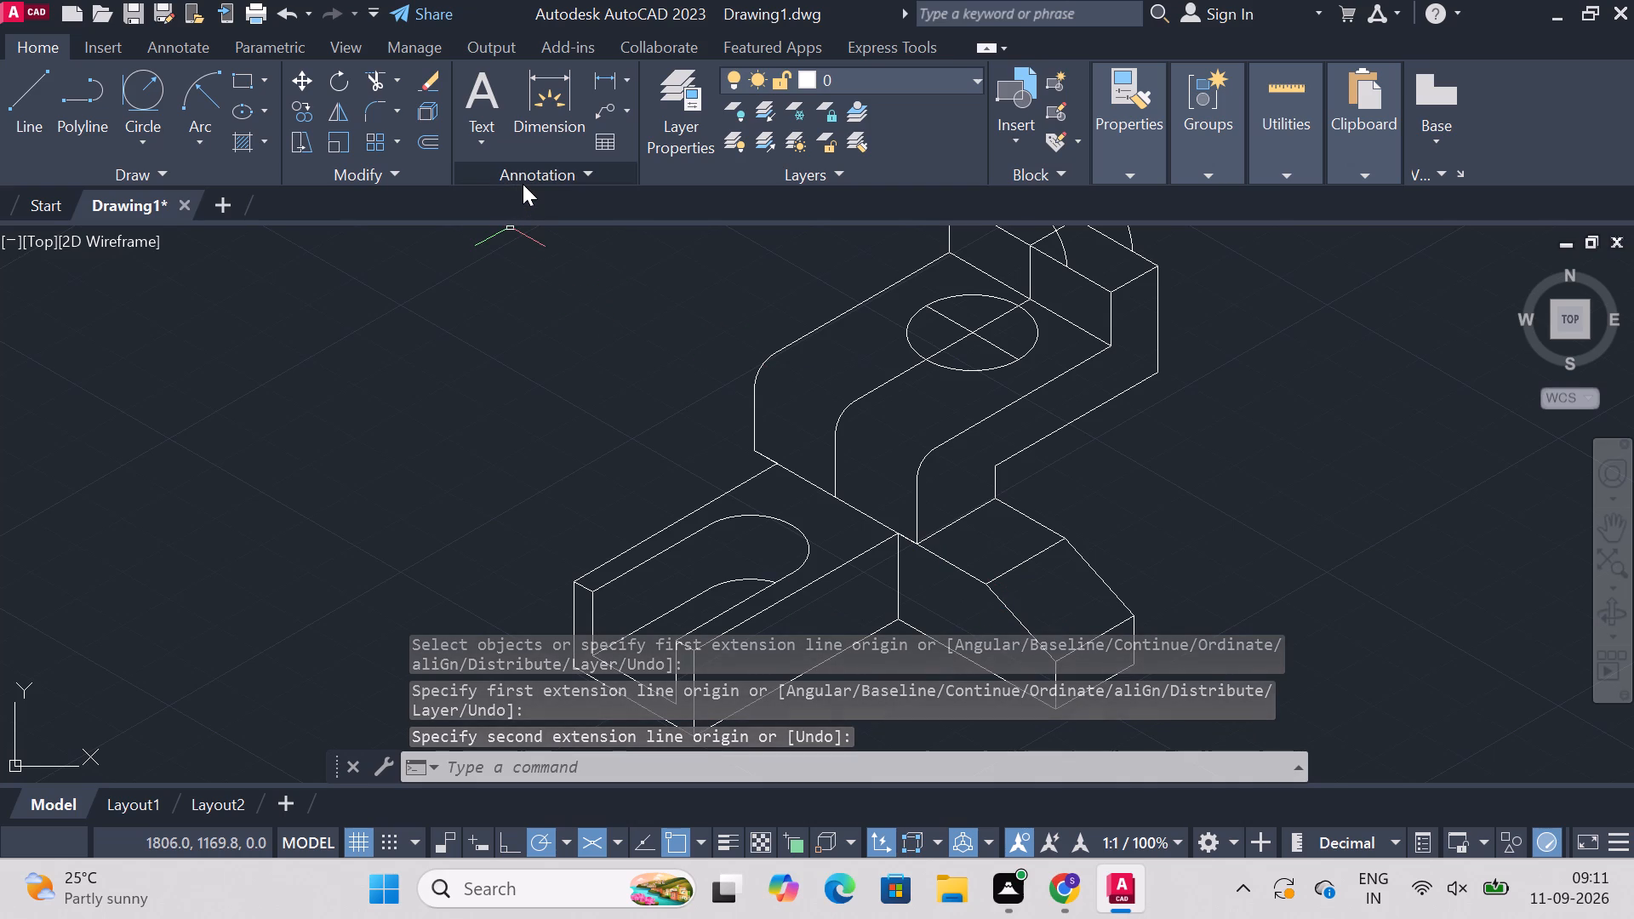
pyautogui.press('Escape')
pyautogui.moveTo(817, 504); pyautogui.dragTo(557, 417)
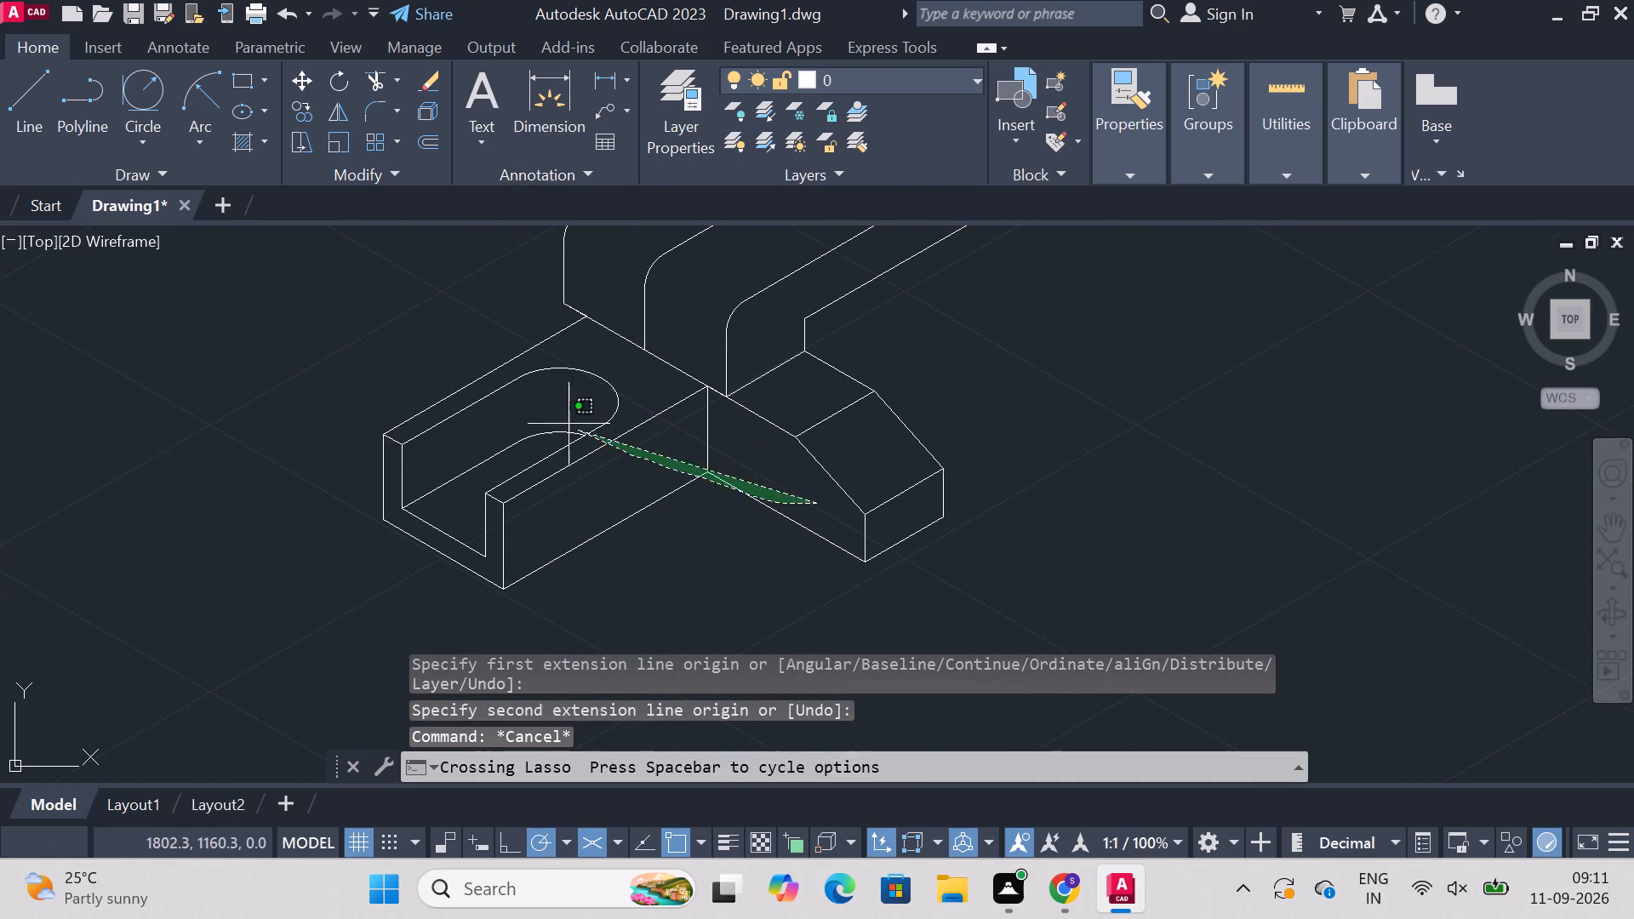
pyautogui.moveTo(557, 417); pyautogui.dragTo(552, 395)
pyautogui.click(481, 136)
pyautogui.click(587, 98)
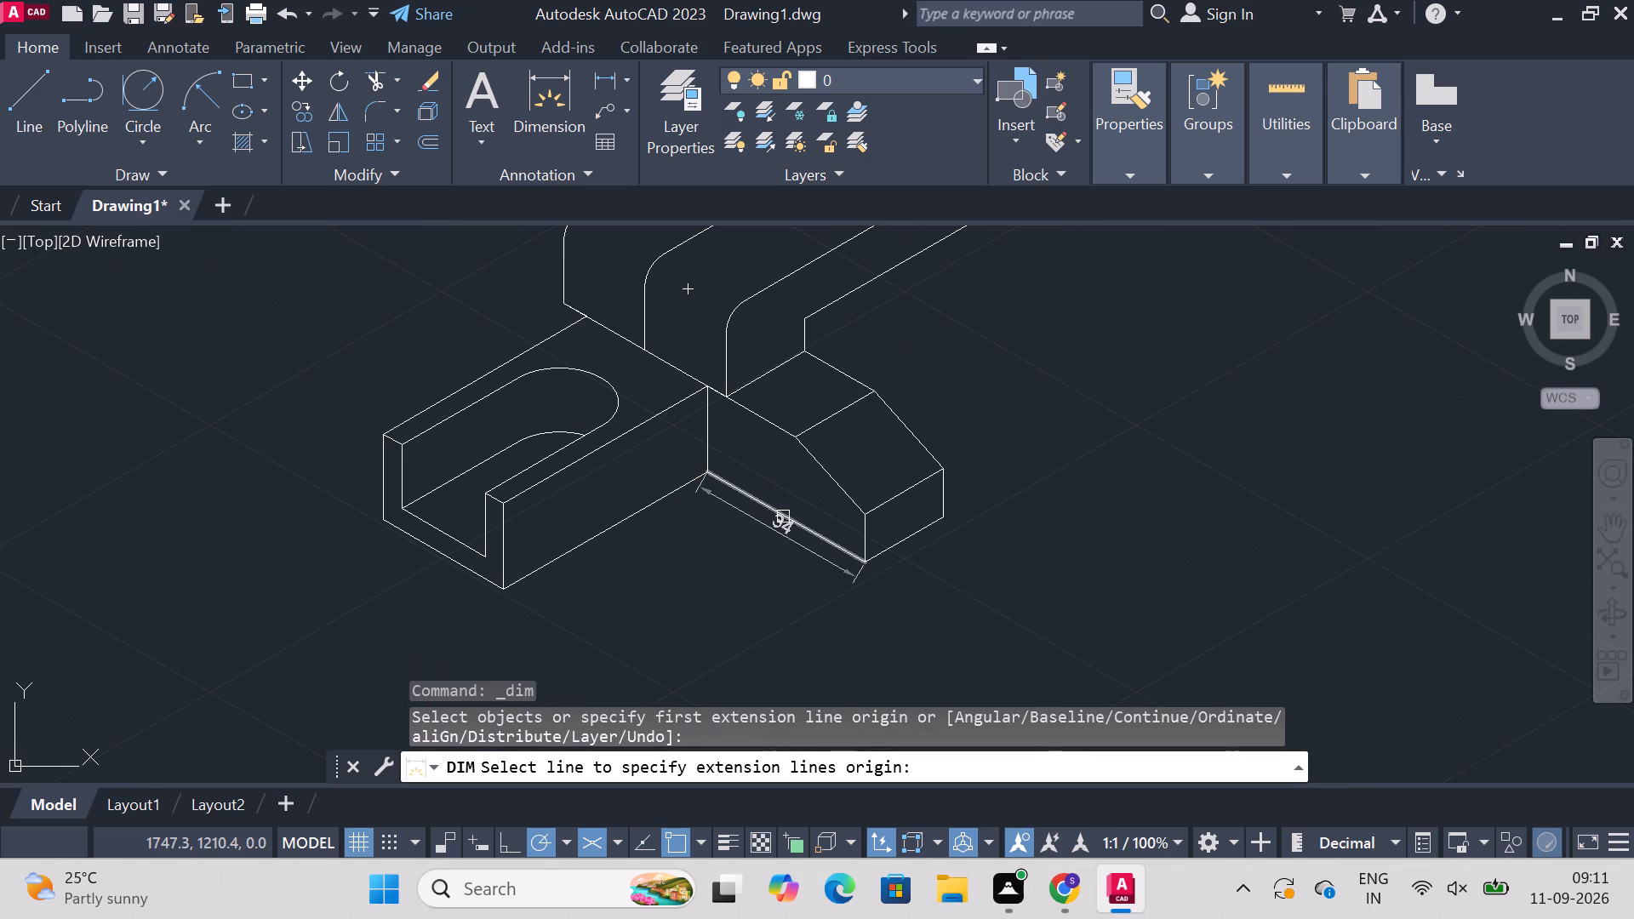
pyautogui.press('Escape')
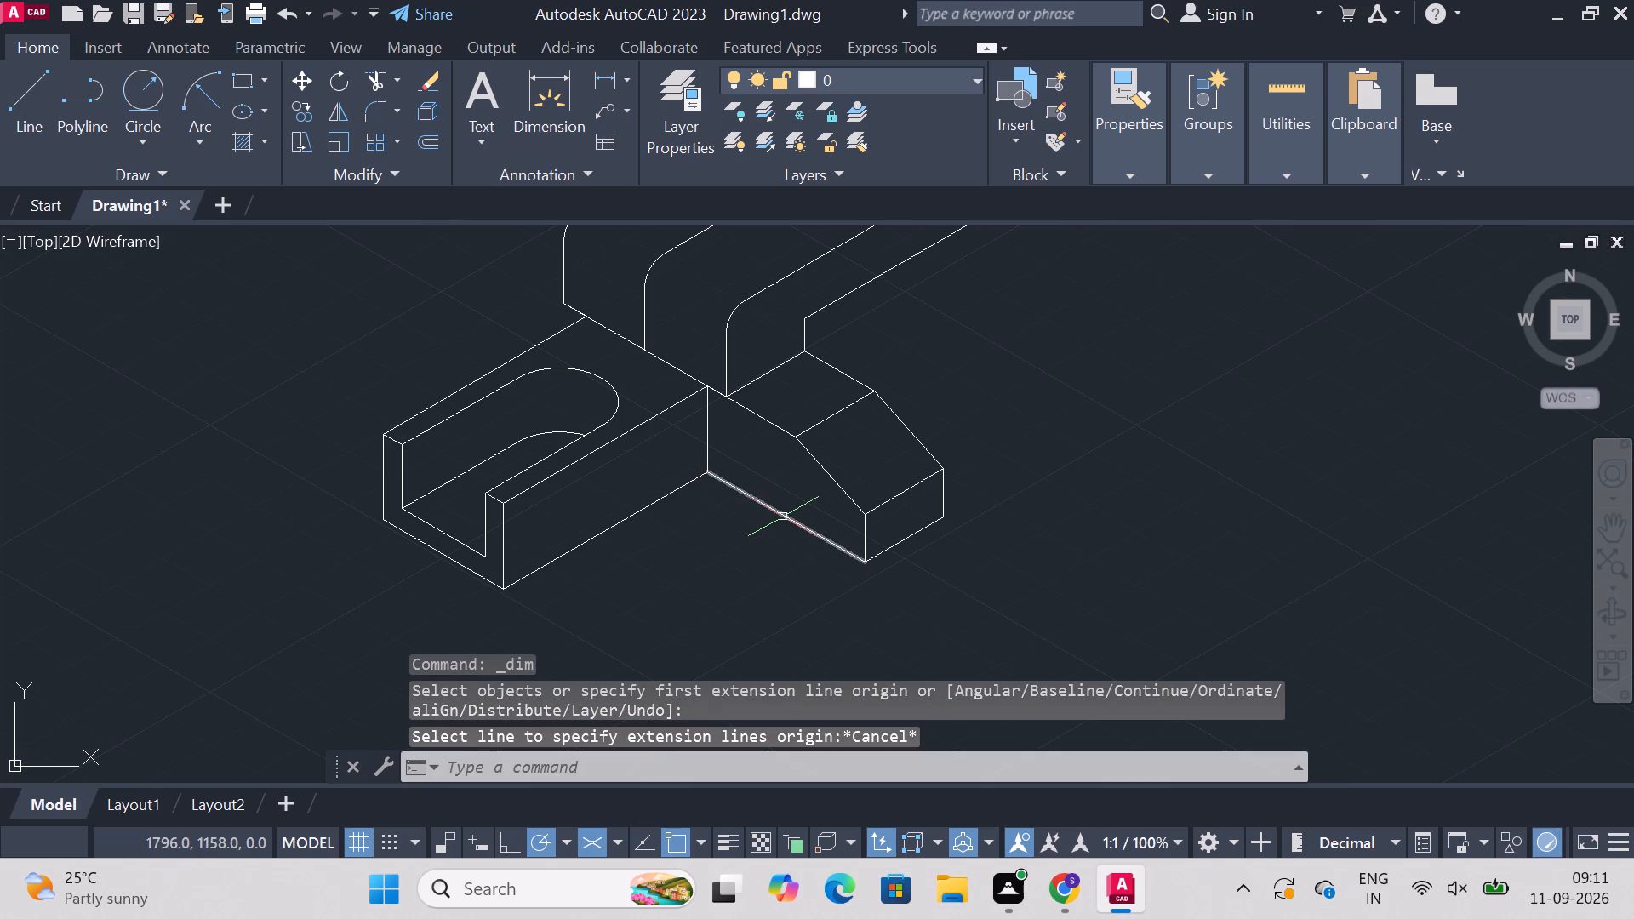
# Draw connected lines from the channel block's far rear top corner: 15 mm down, 34 mm at 150°, and 9 mm up.
pyautogui.click(38, 68)
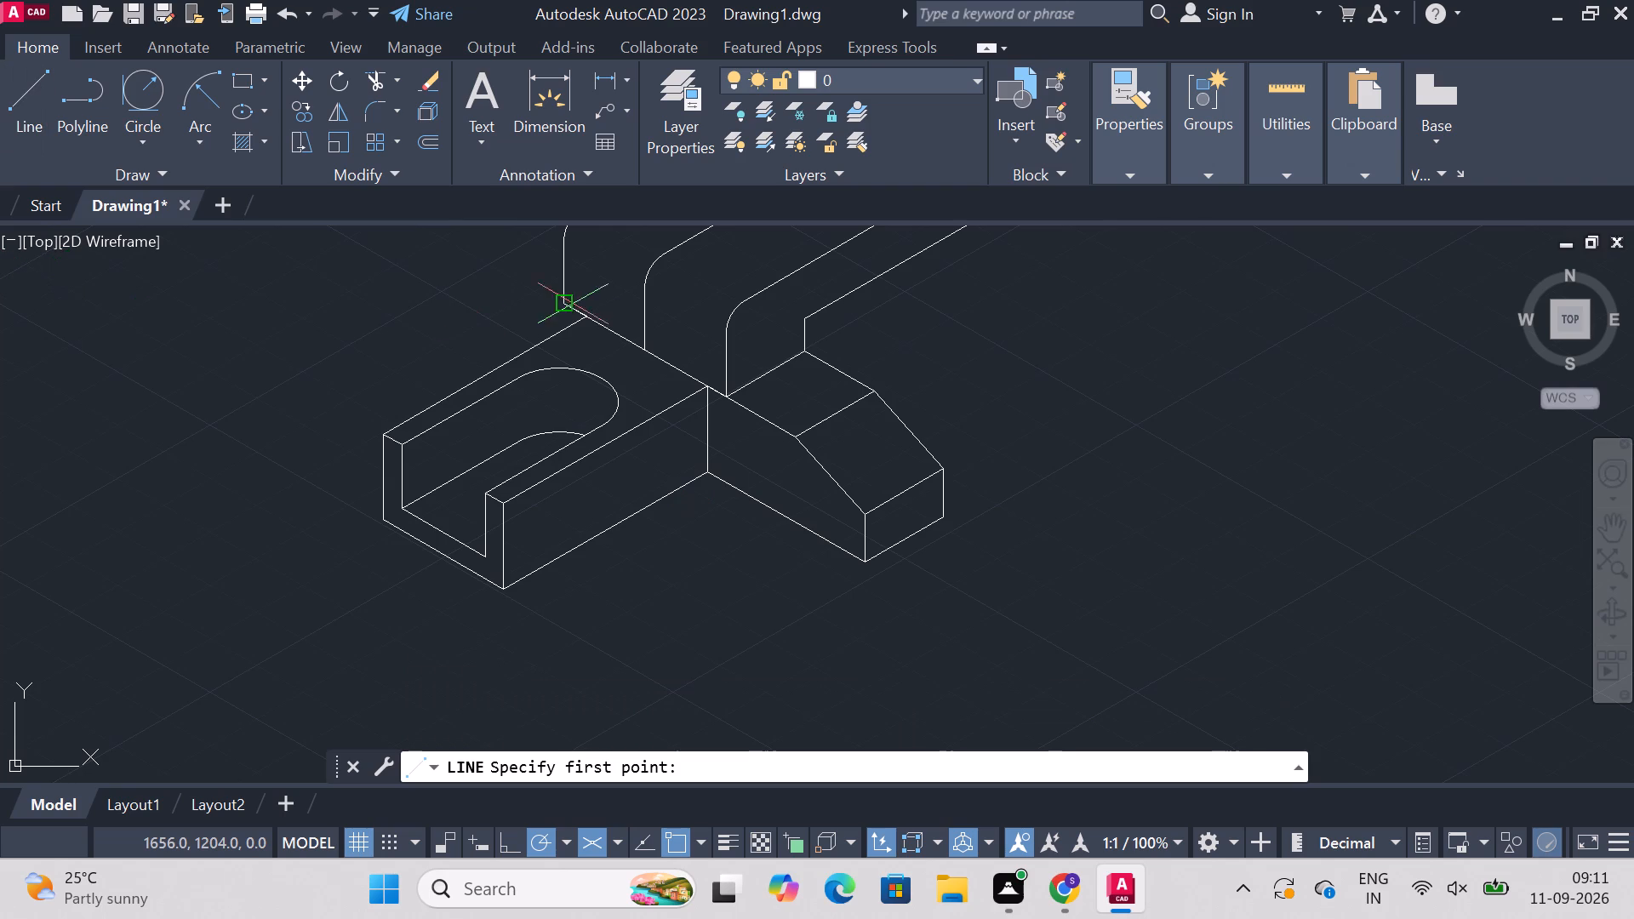
pyautogui.click(593, 315)
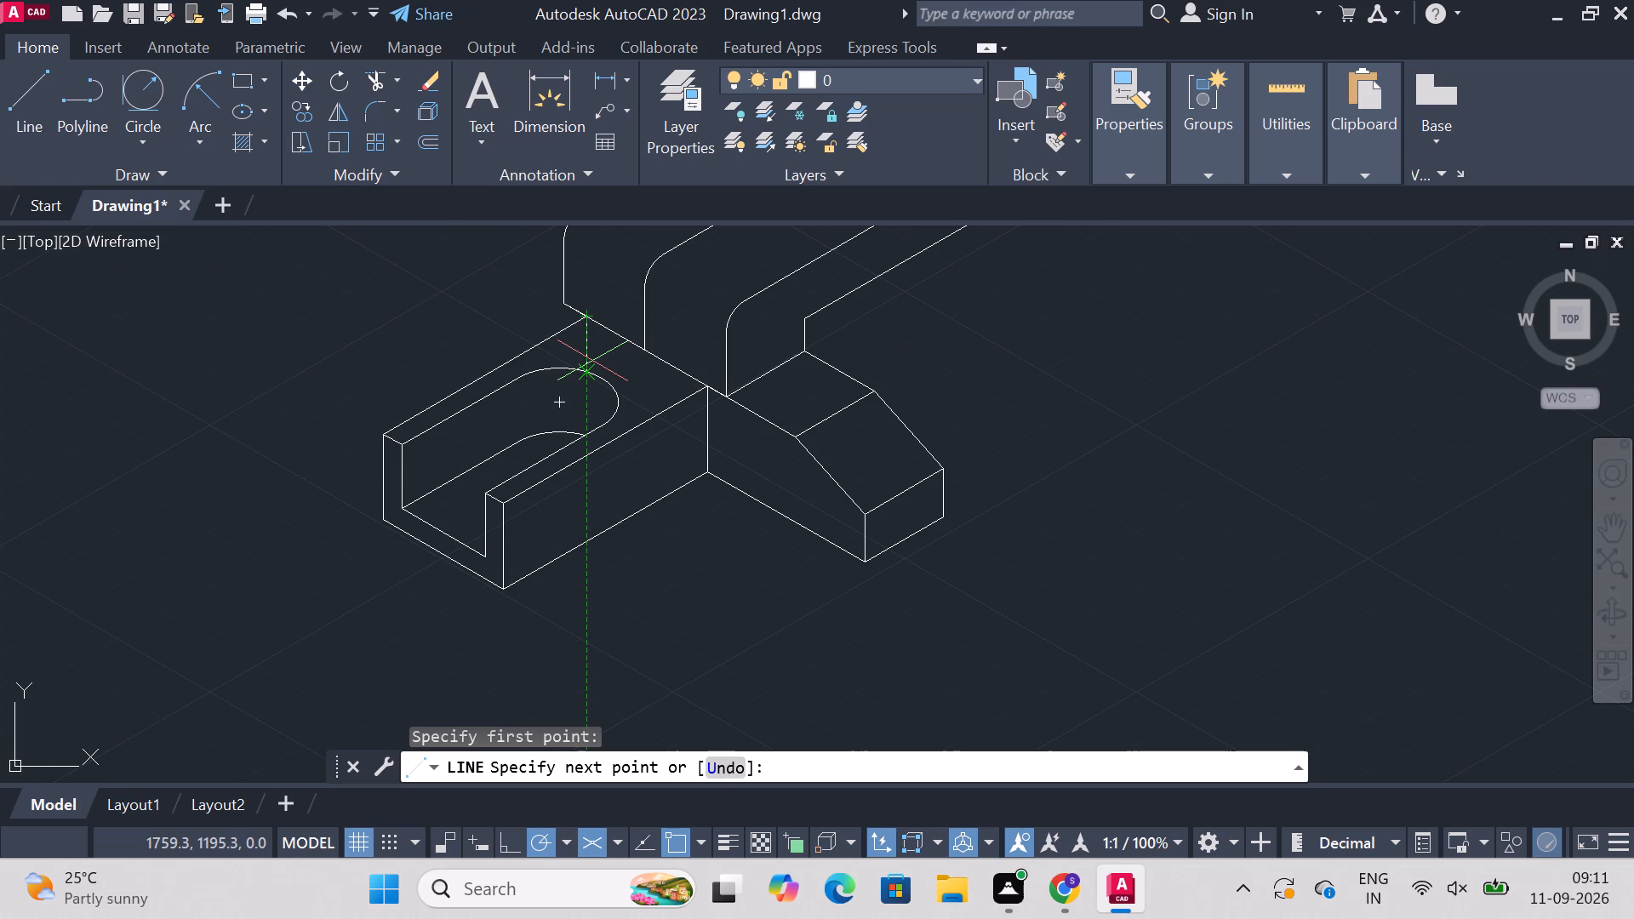
pyautogui.press('1')
pyautogui.press('5')
pyautogui.press('Return')
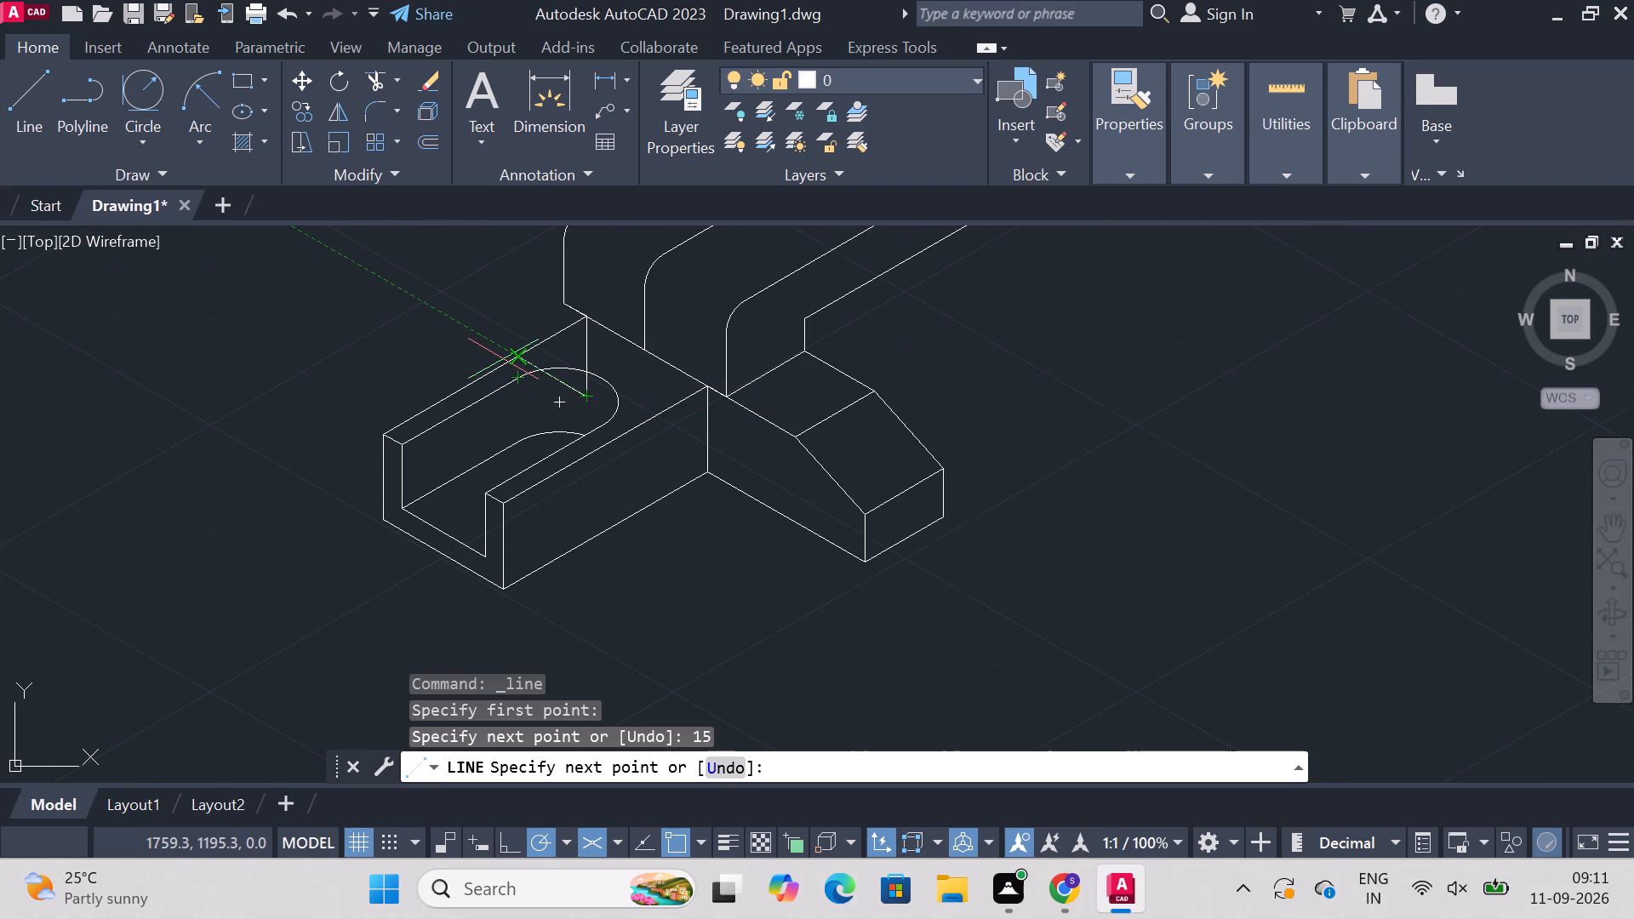
pyautogui.write('34')
pyautogui.press('Return')
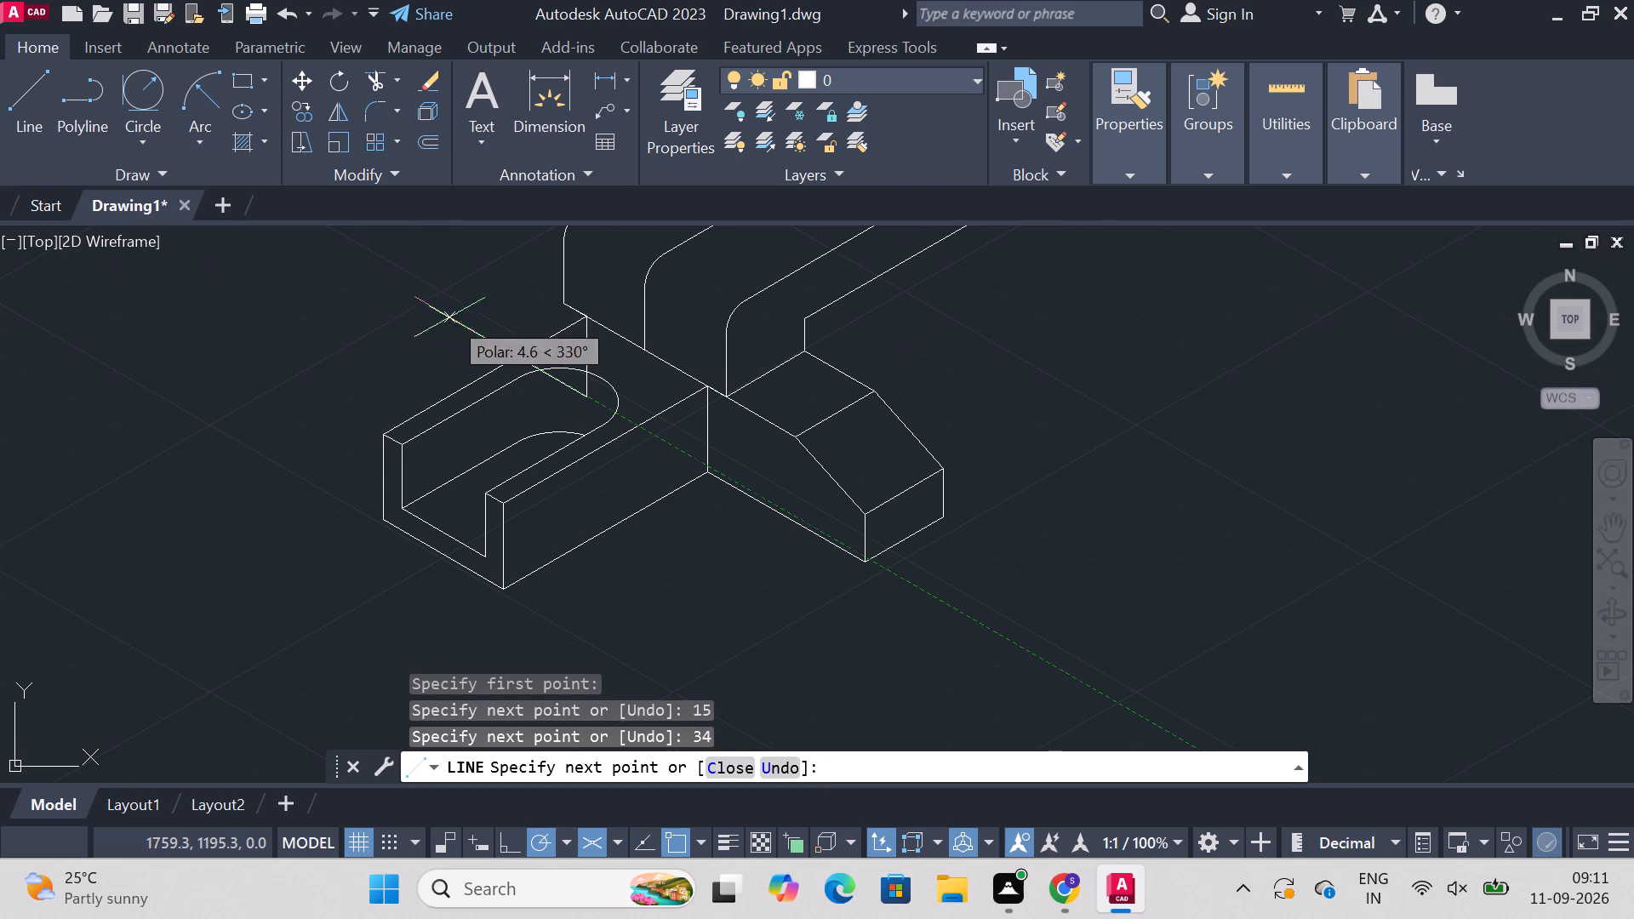
pyautogui.press('9')
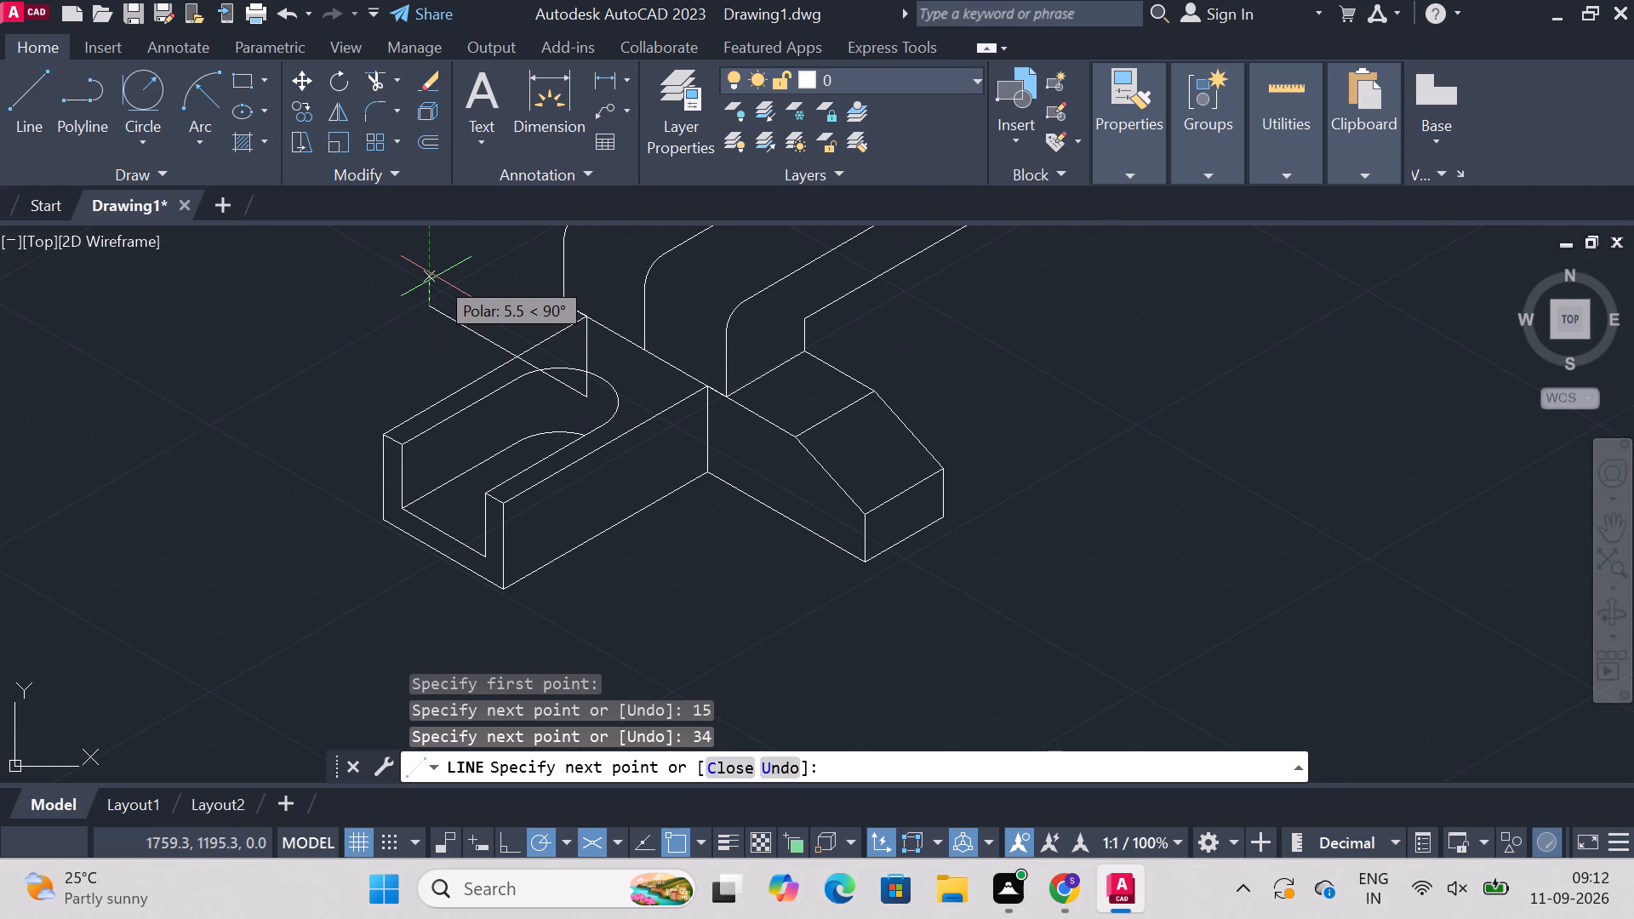
pyautogui.press('Return')
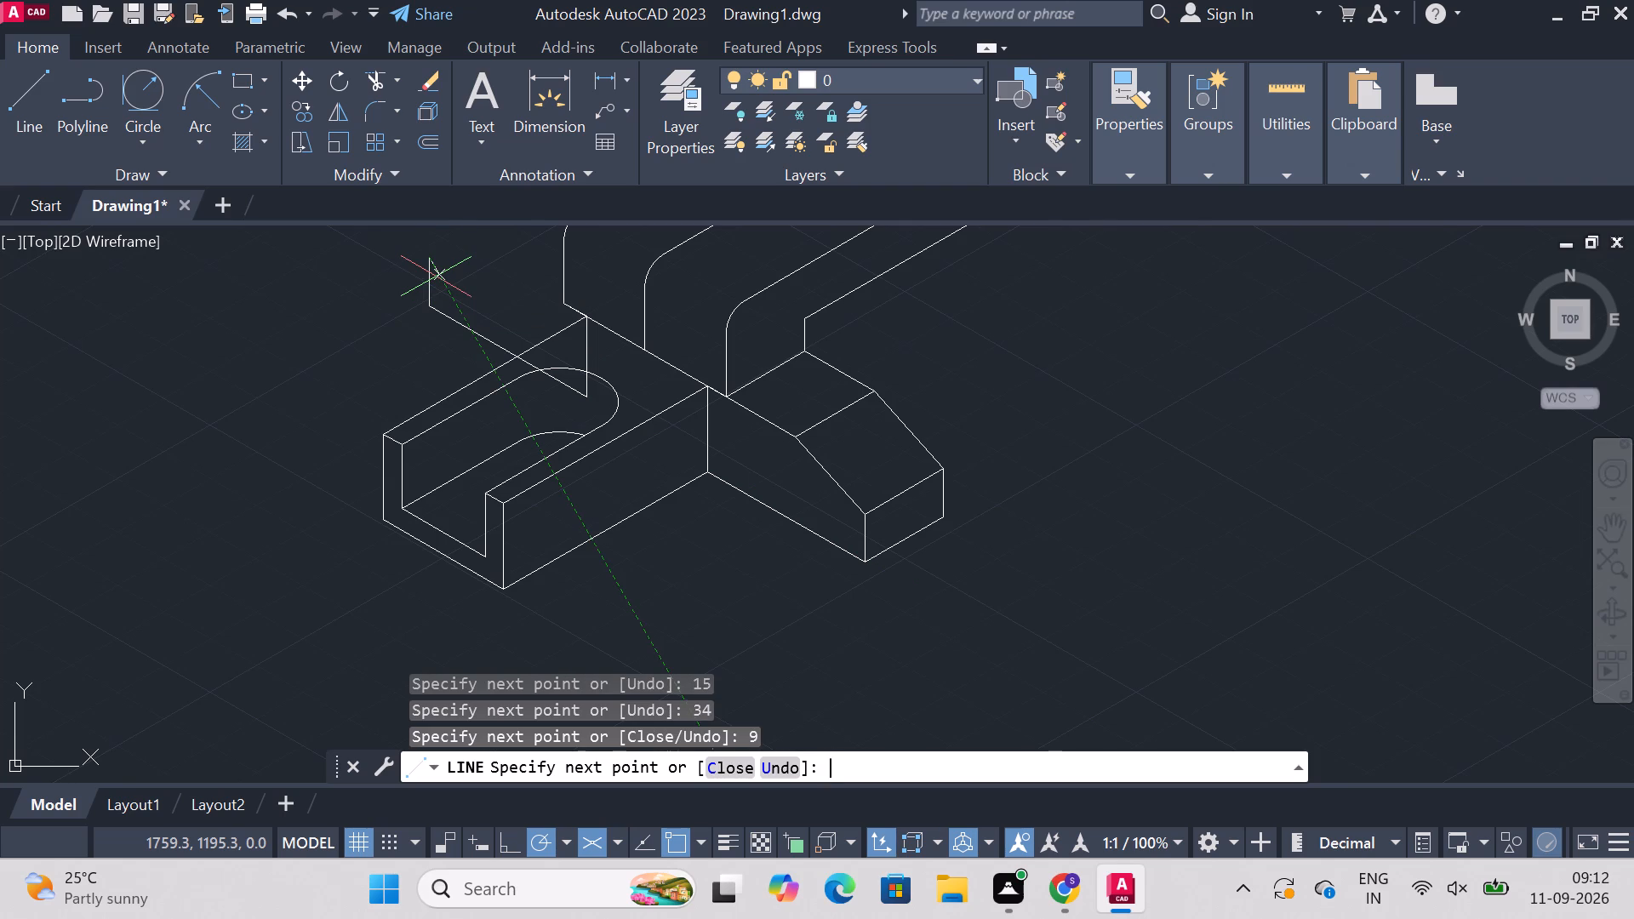
pyautogui.press('Escape')
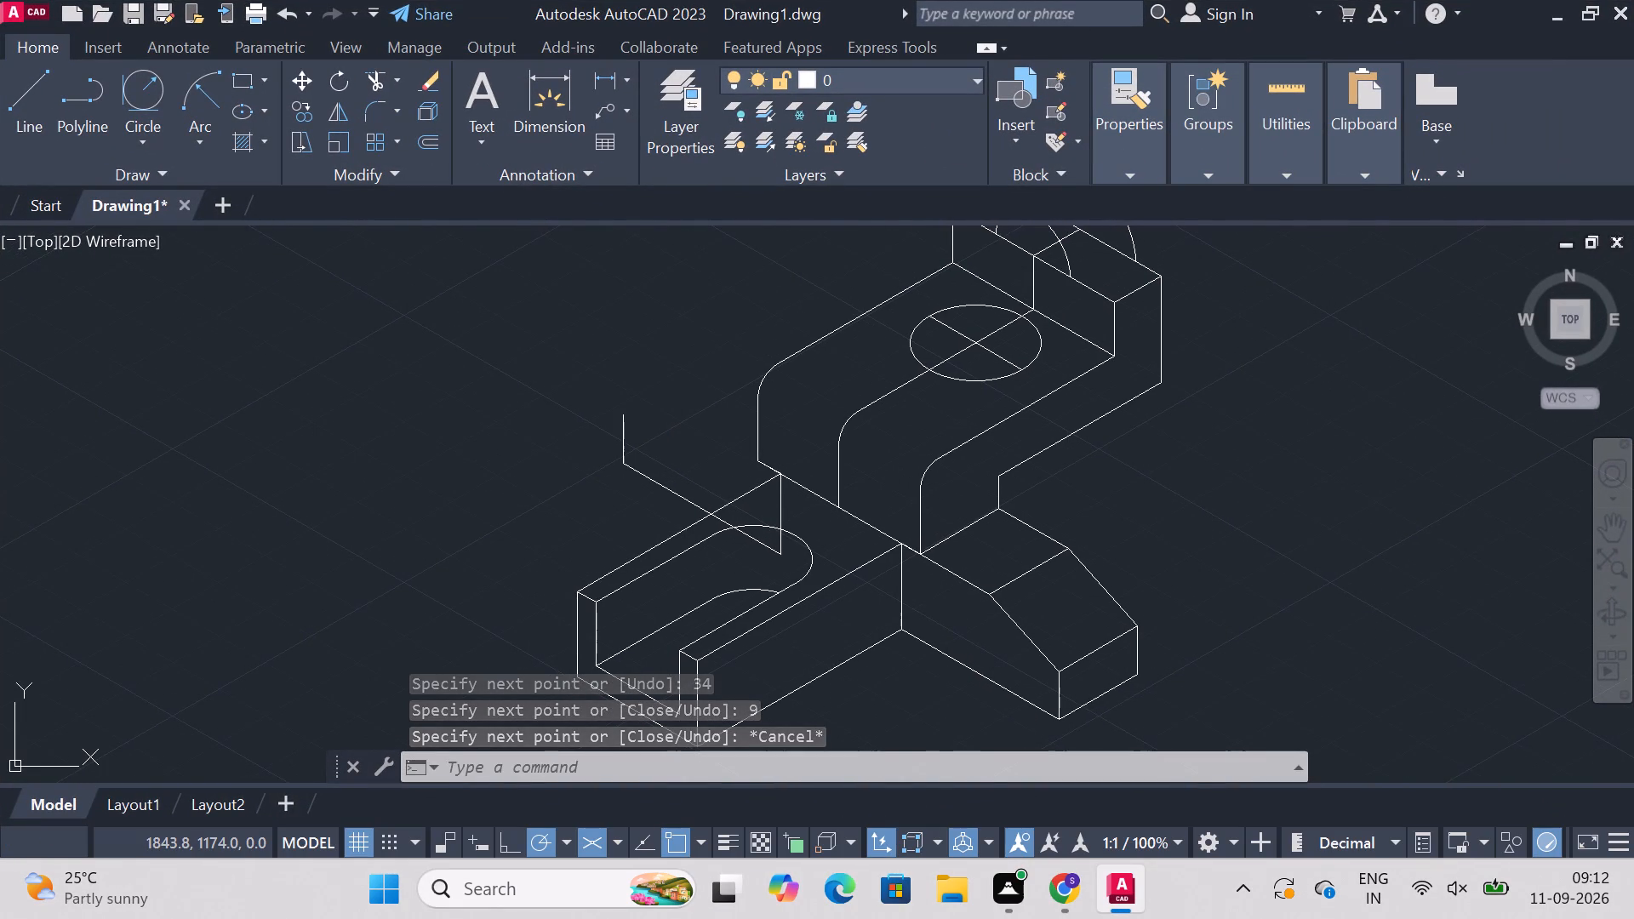
# Check the offsets between the channel block's rear top corners and the raised block's front bottom corners with trial dimensions.
pyautogui.click(529, 97)
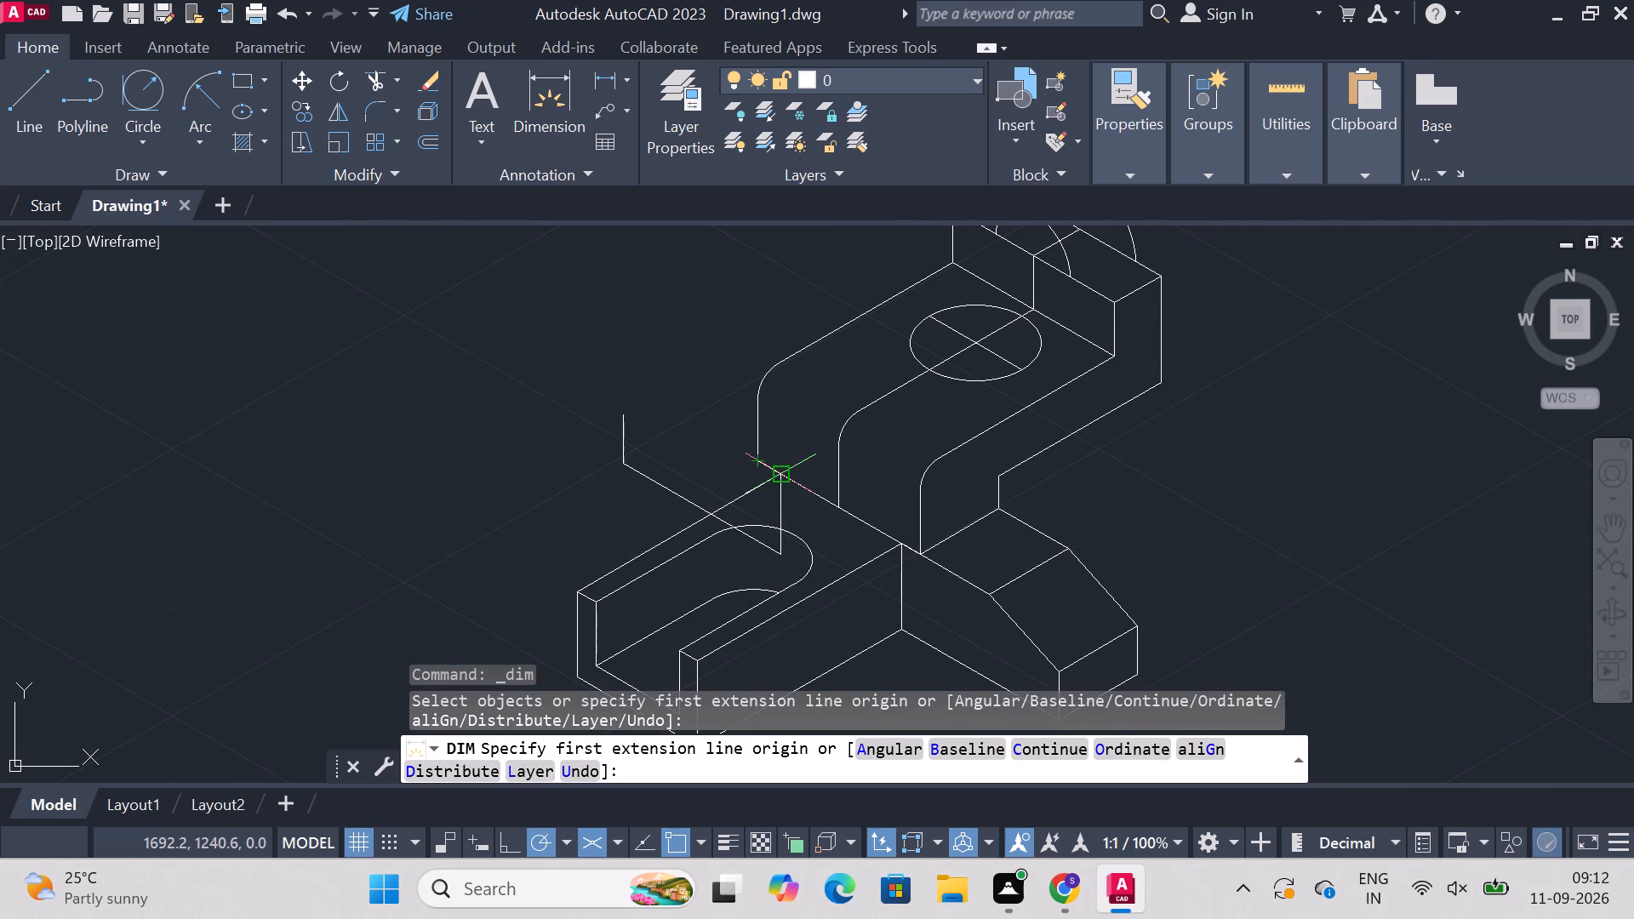
pyautogui.click(777, 471)
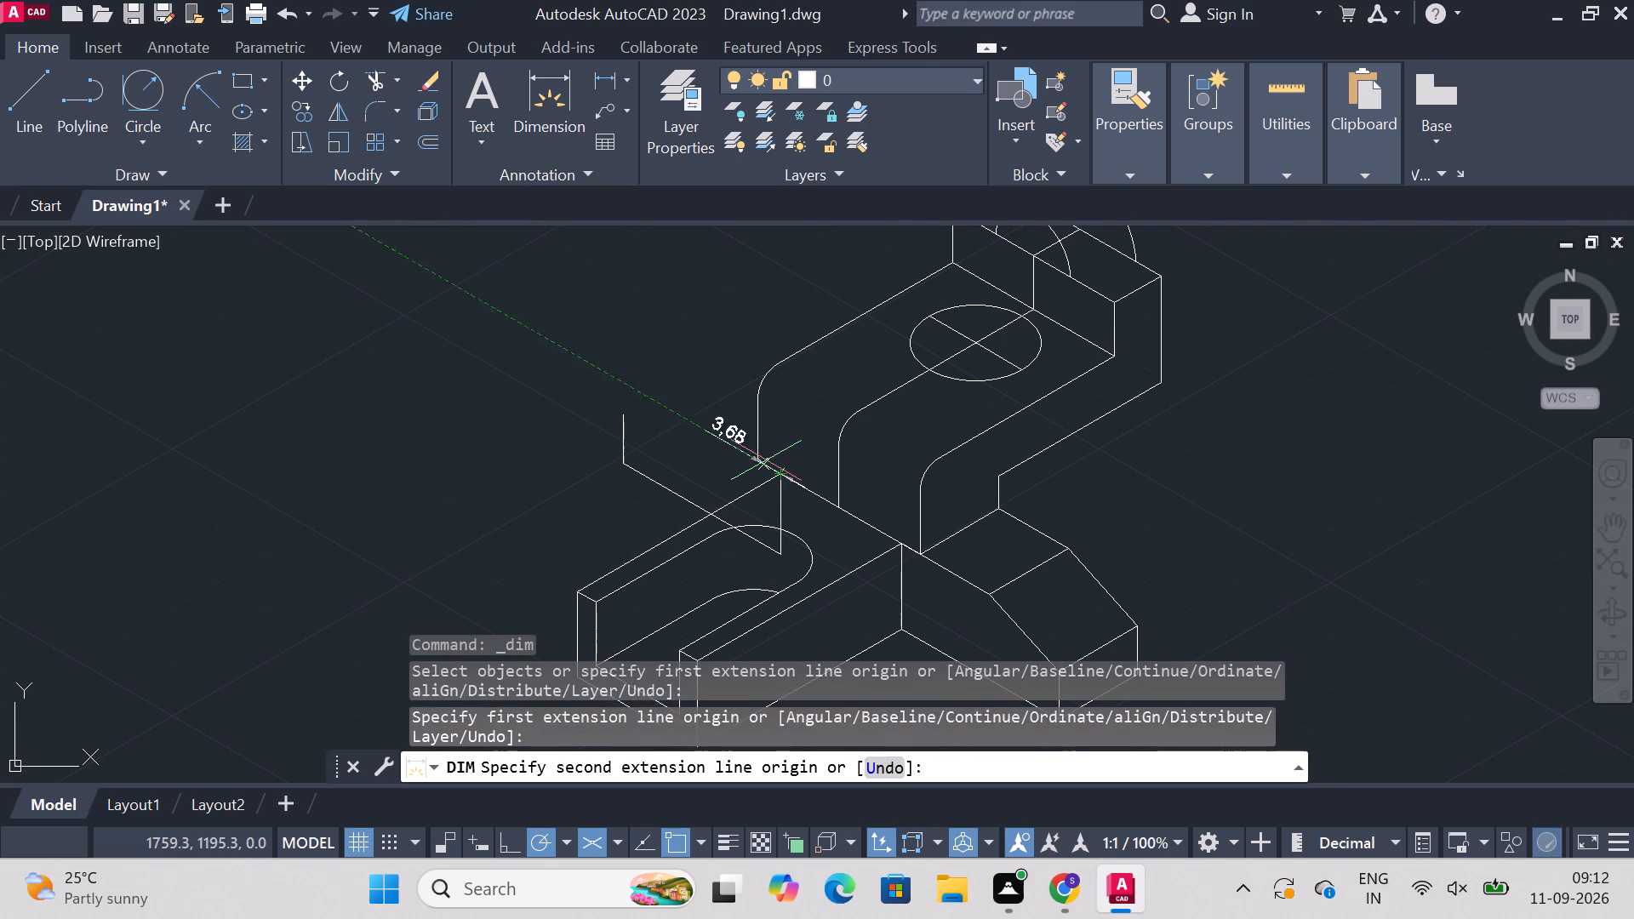
pyautogui.press('Escape')
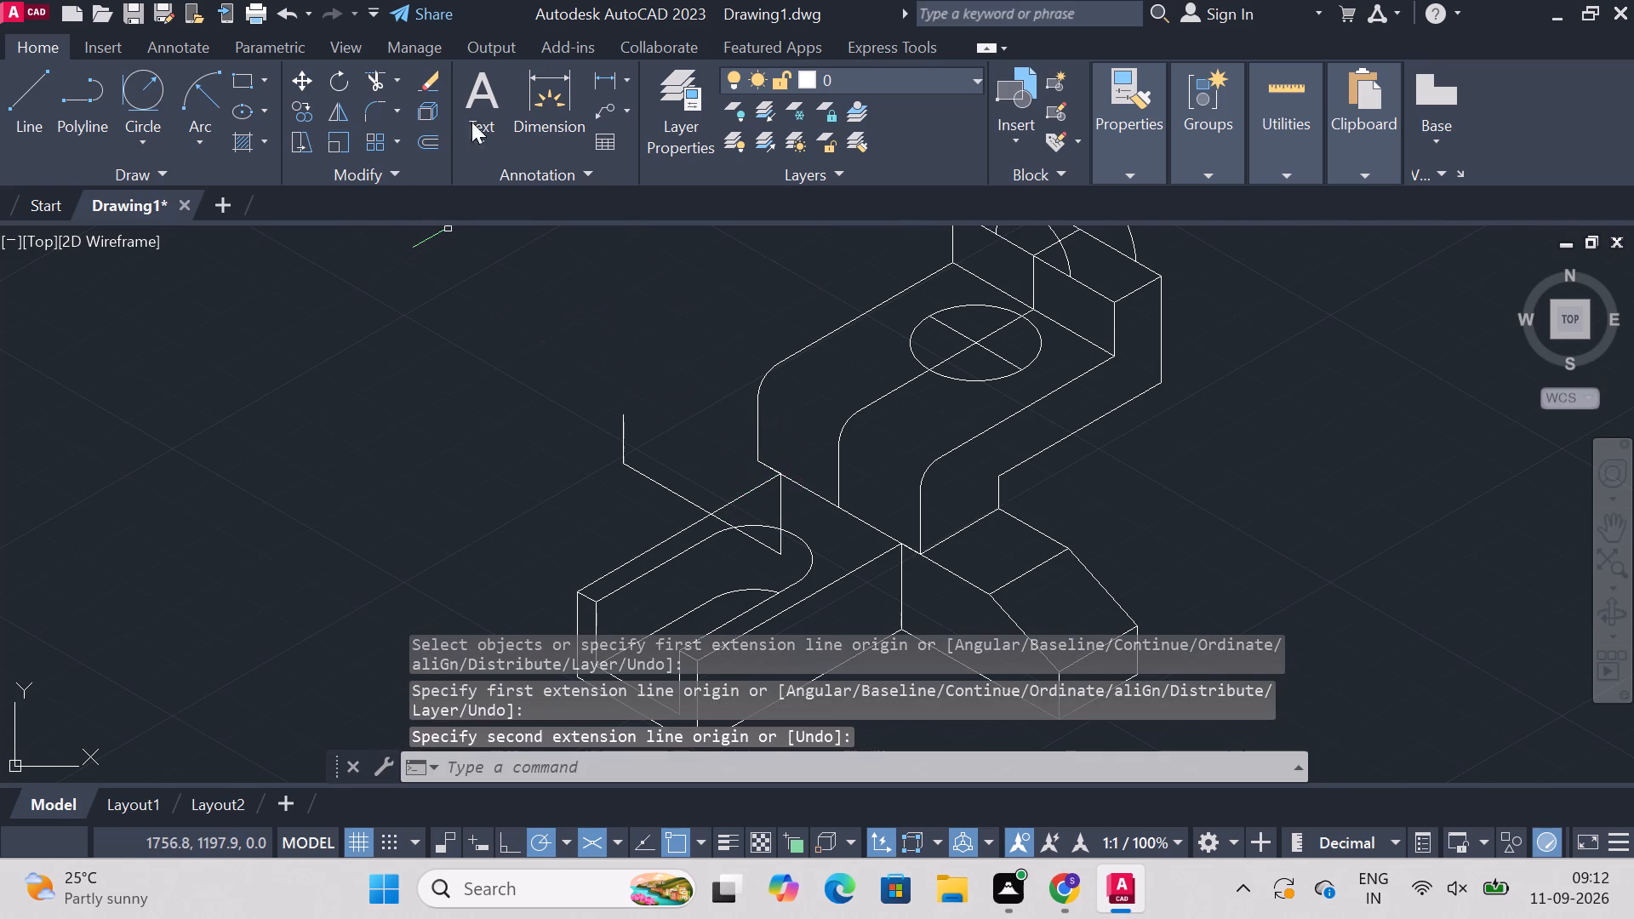
pyautogui.click(546, 109)
pyautogui.click(898, 546)
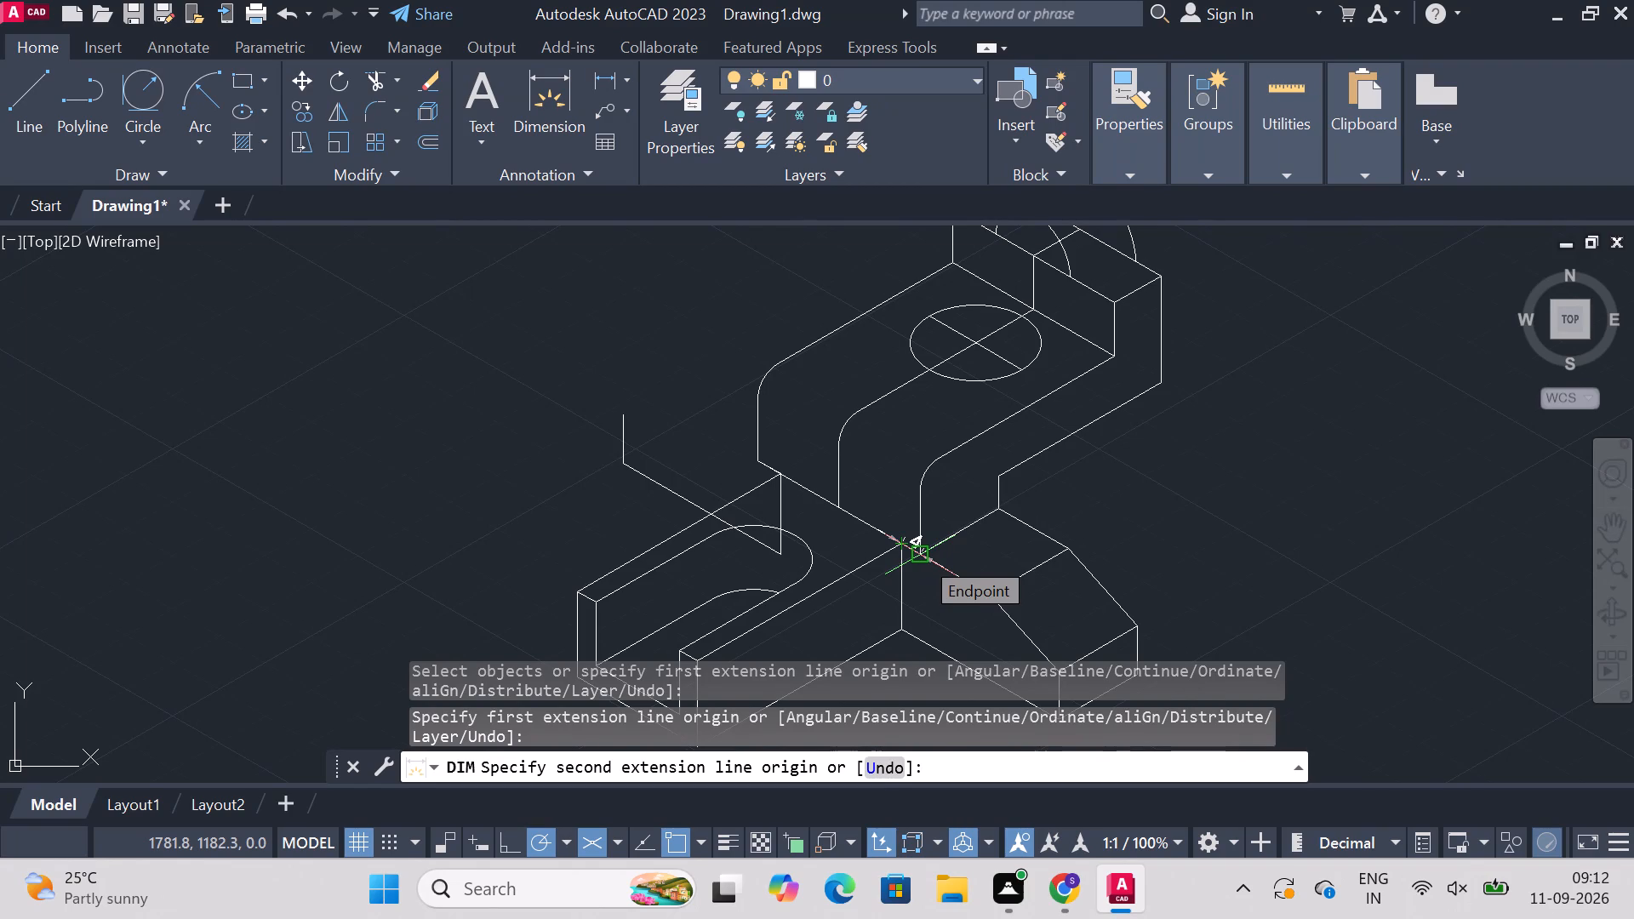
pyautogui.click(904, 557)
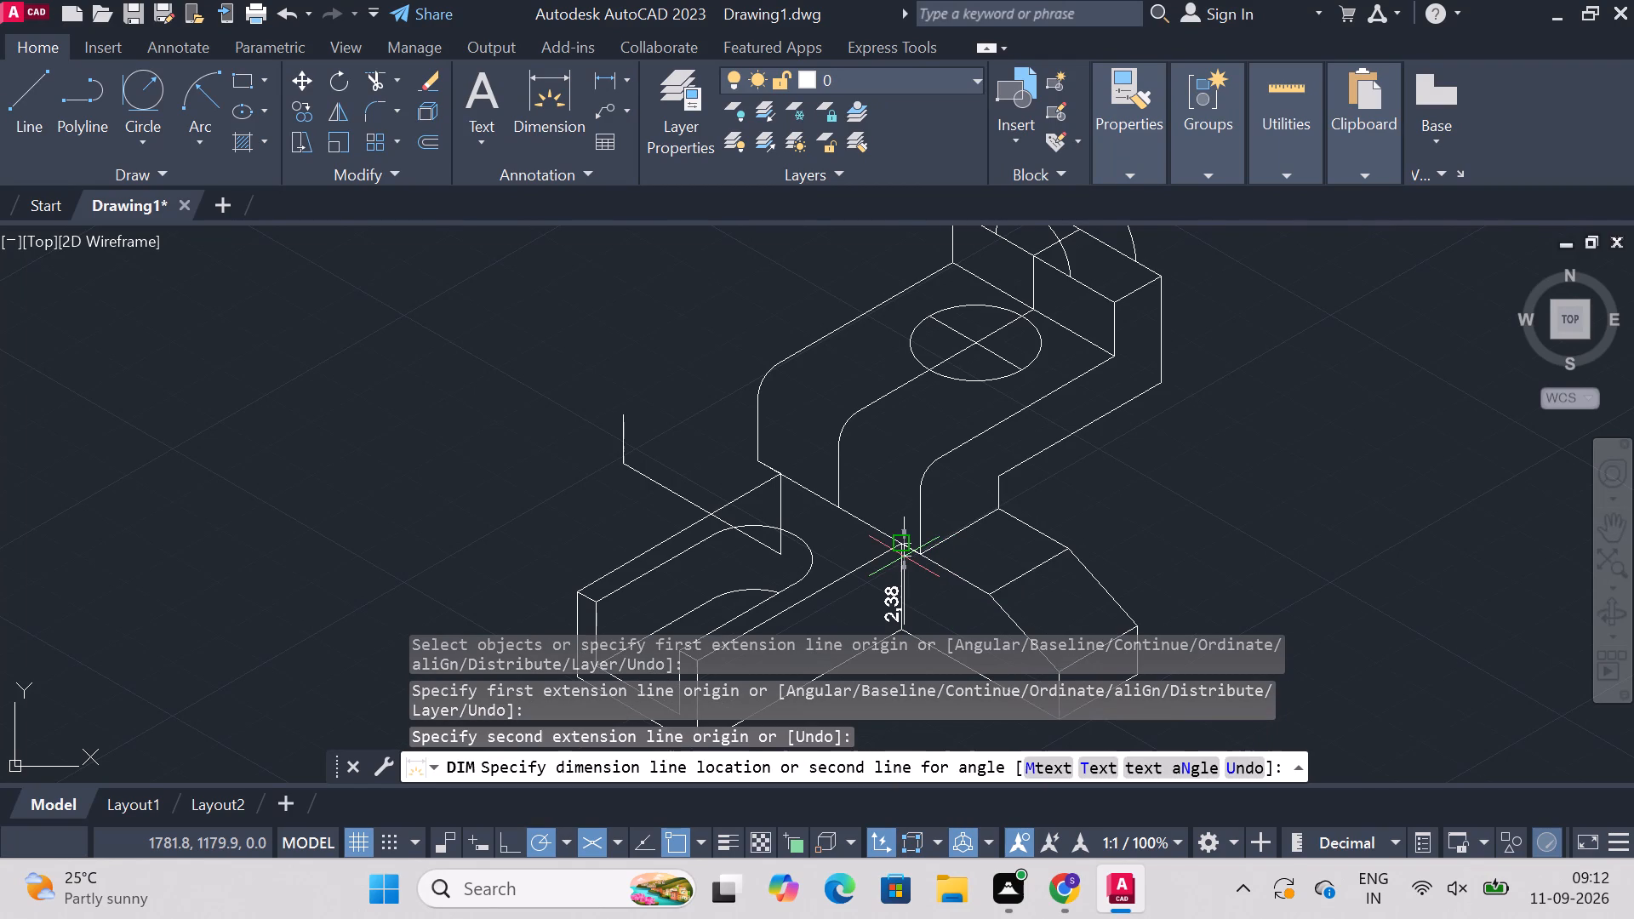
pyautogui.press('Escape')
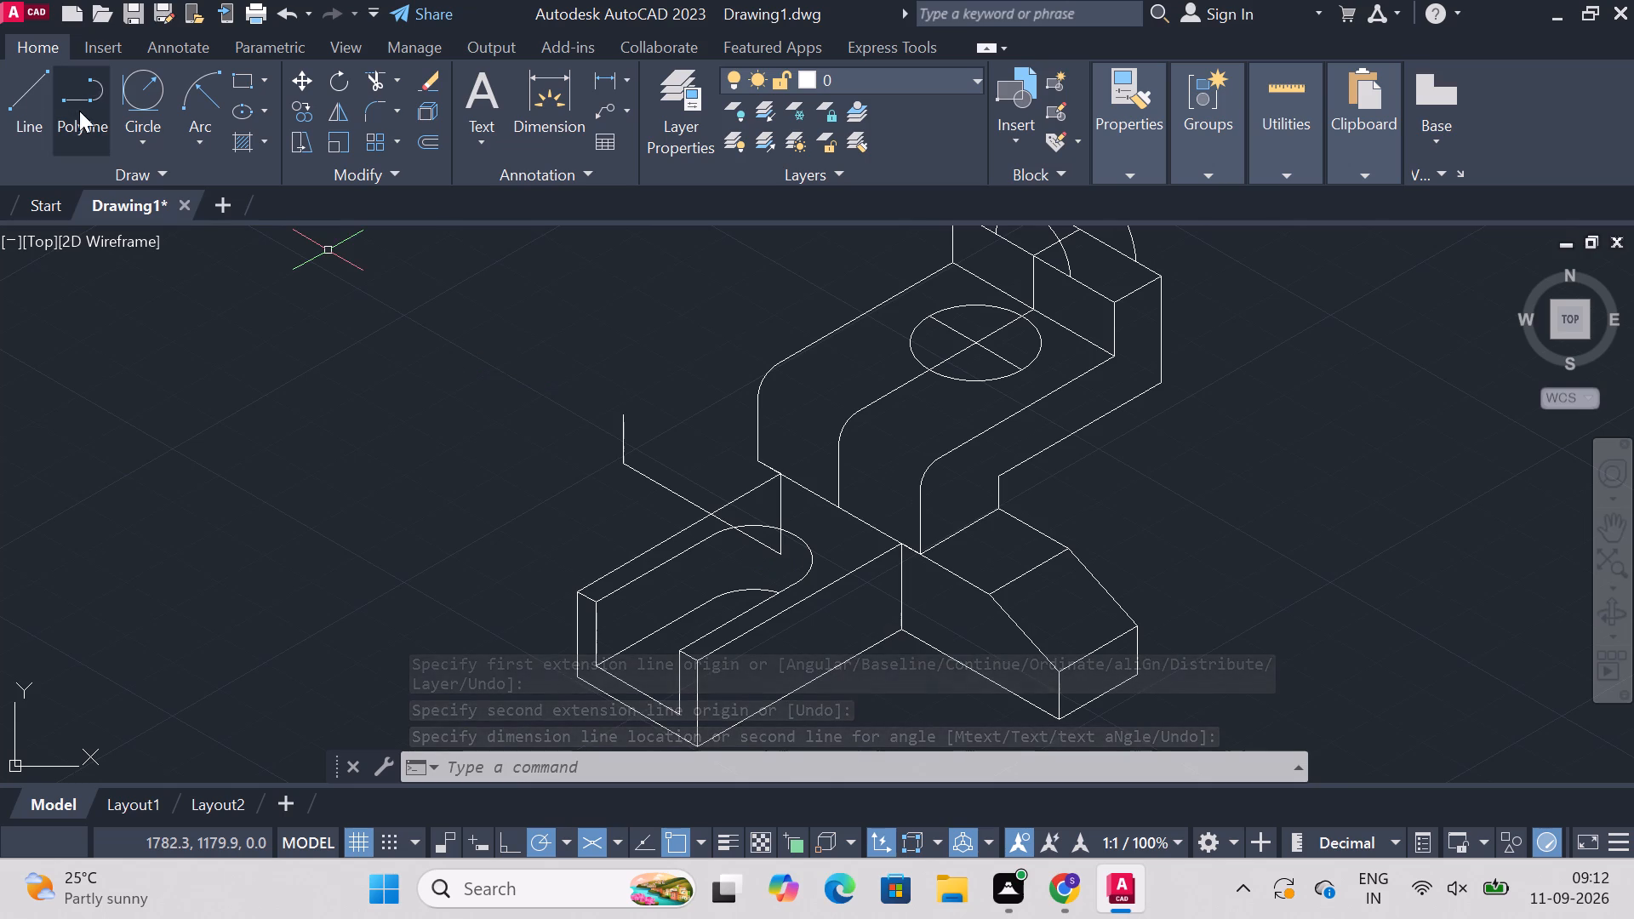
# Complete the far side block's end face from its lower corner: 17 mm at 30°, 9 mm up, and back to the 9 mm edge's top.
pyautogui.click(13, 89)
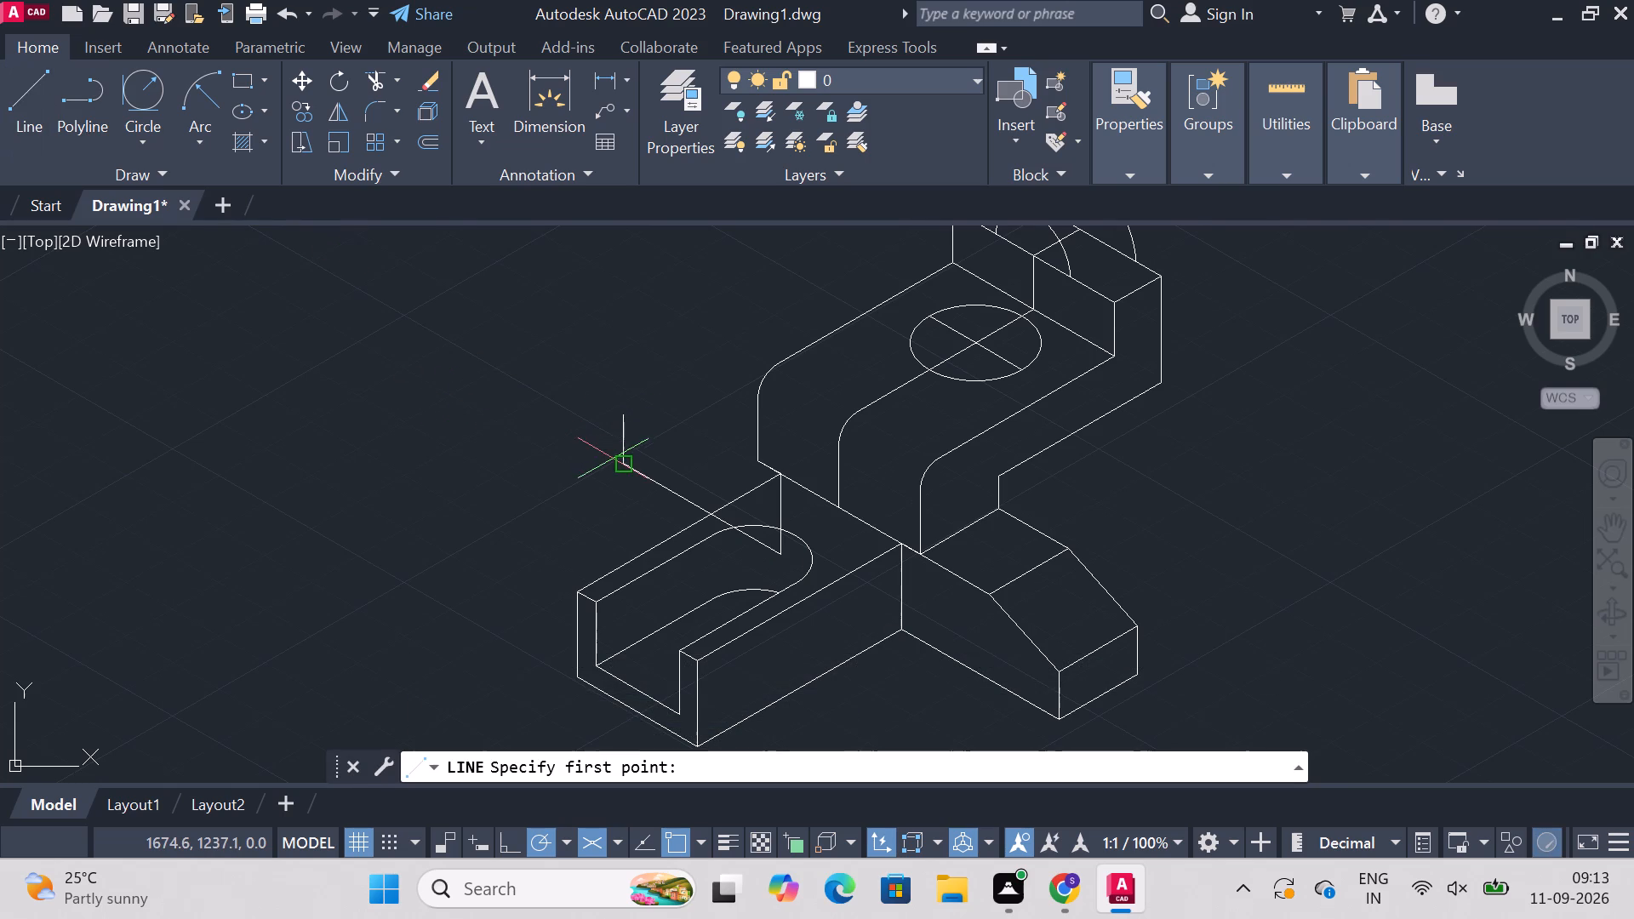
pyautogui.click(627, 465)
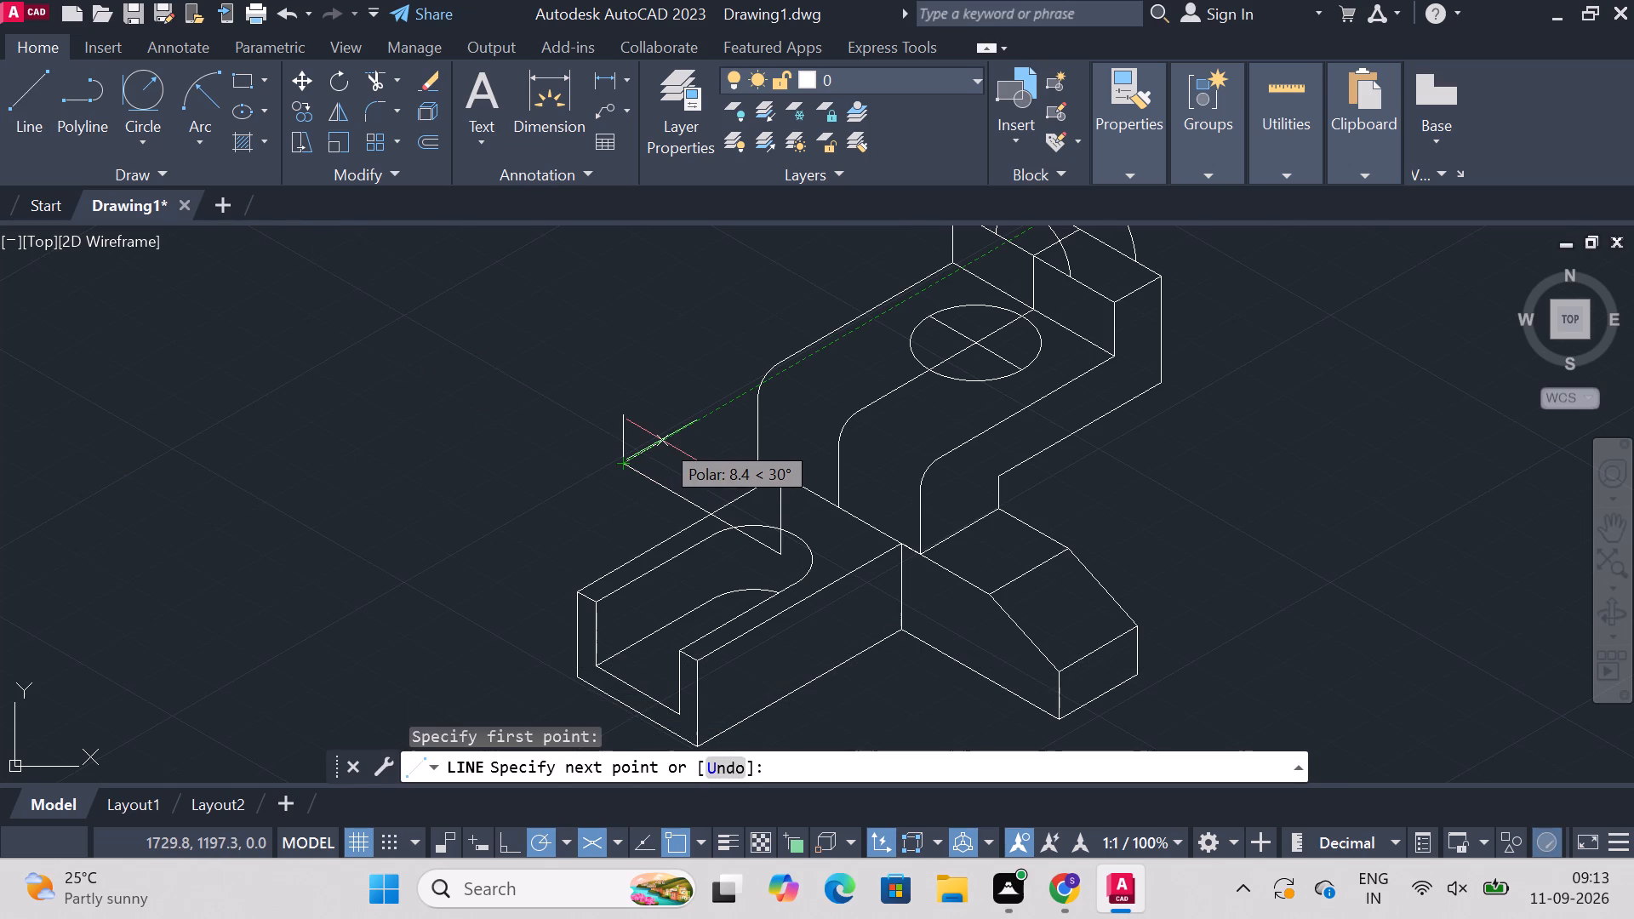
pyautogui.write('17')
pyautogui.press('Return')
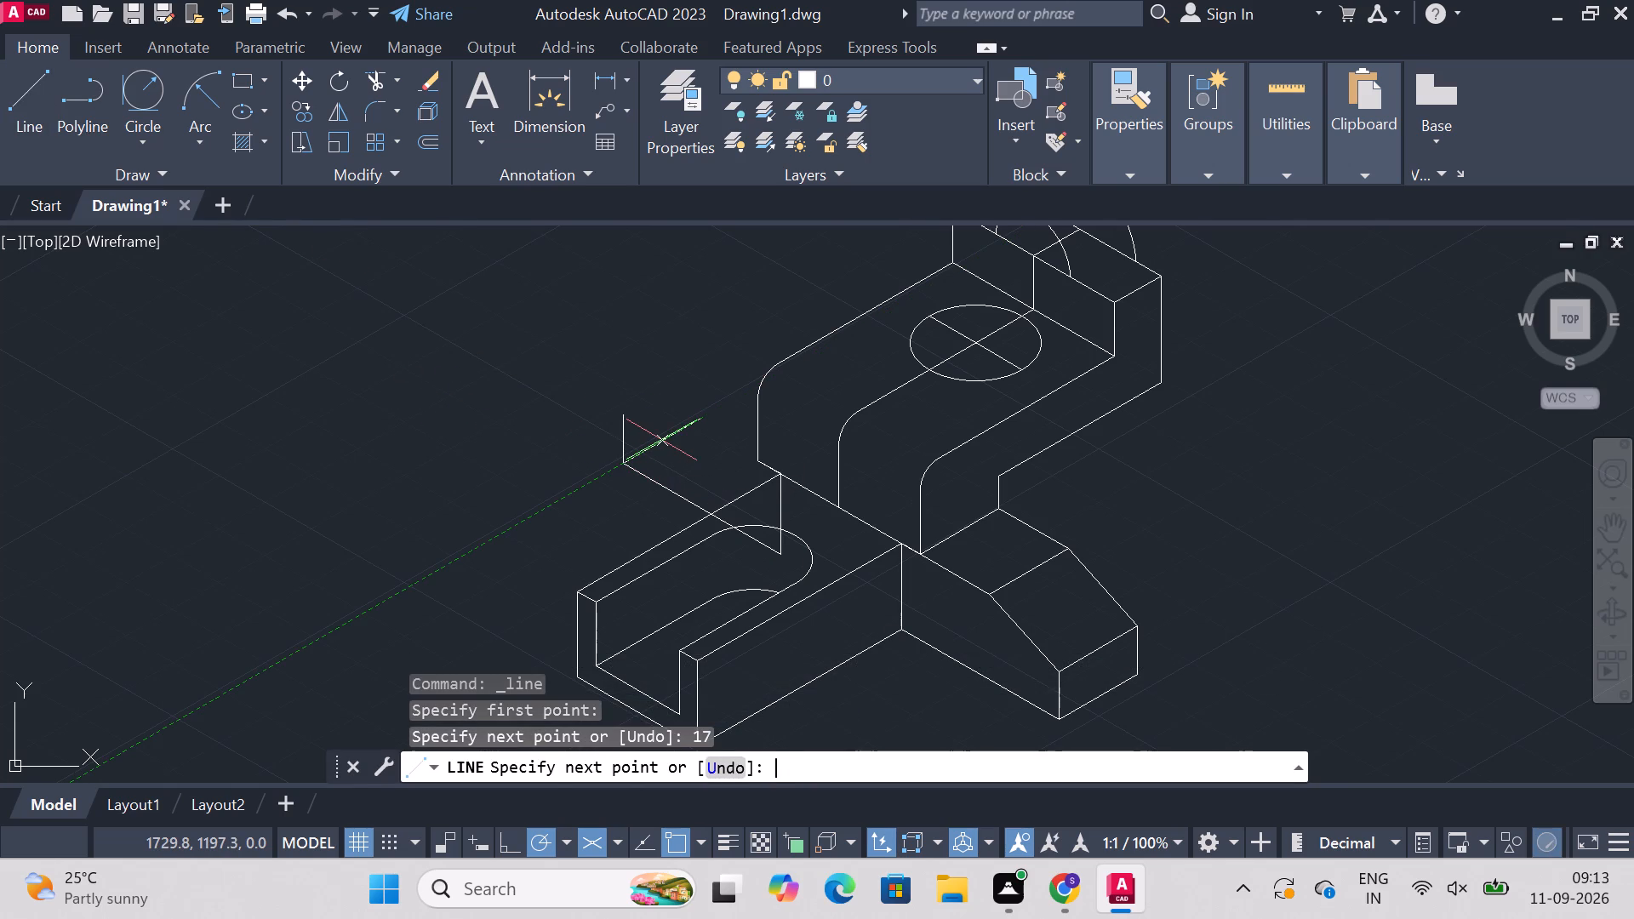
pyautogui.press('9')
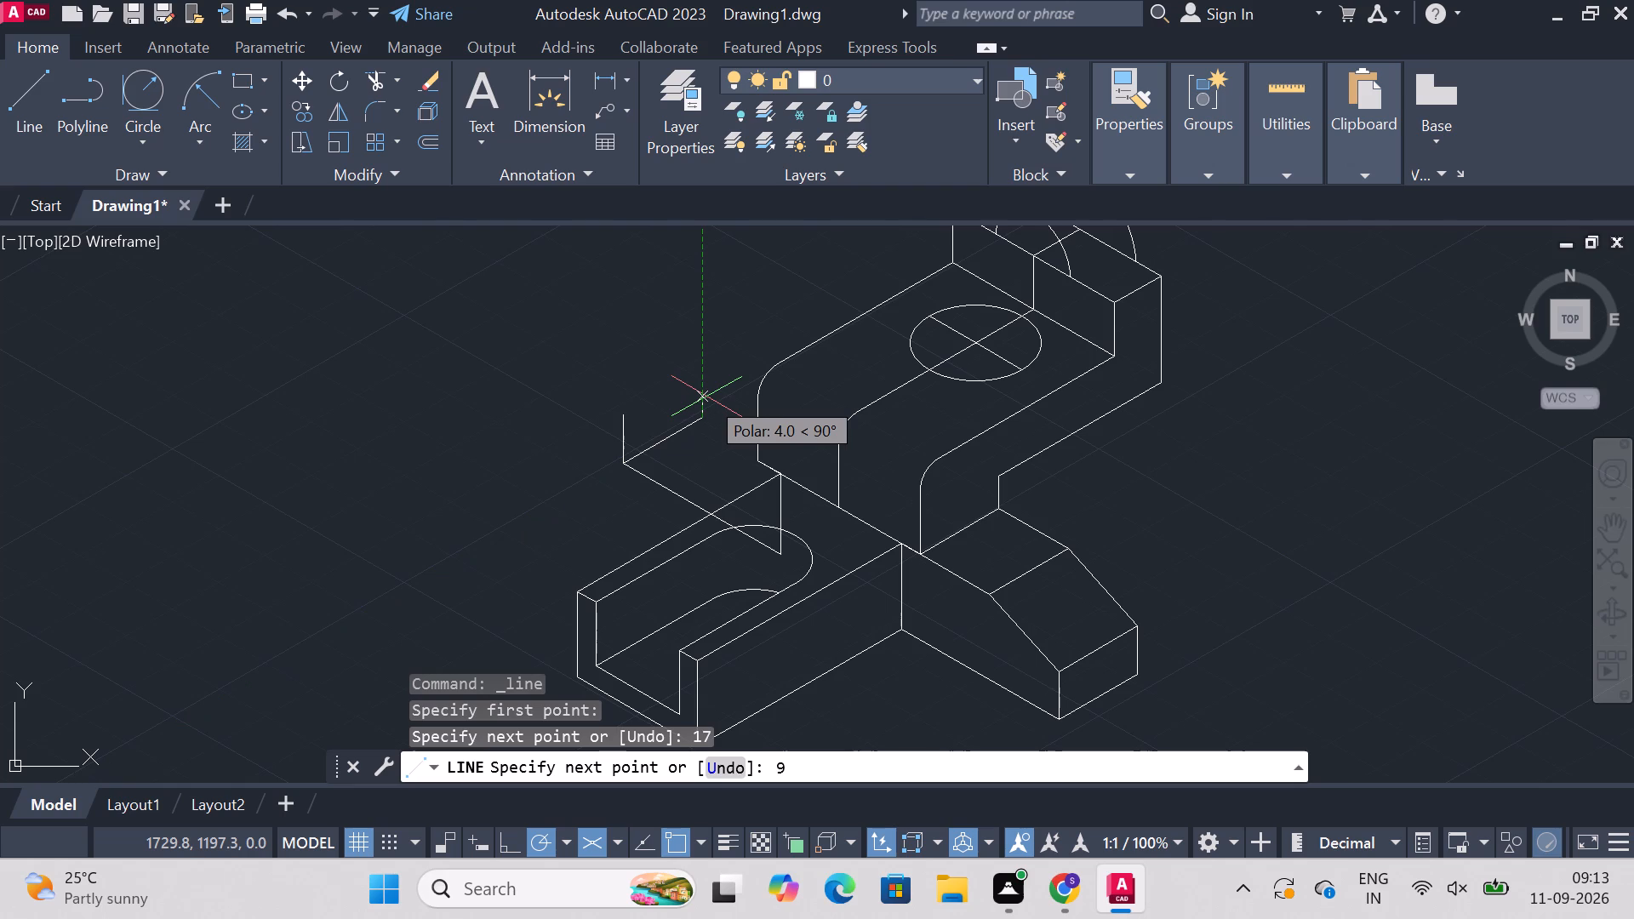
pyautogui.press('Return')
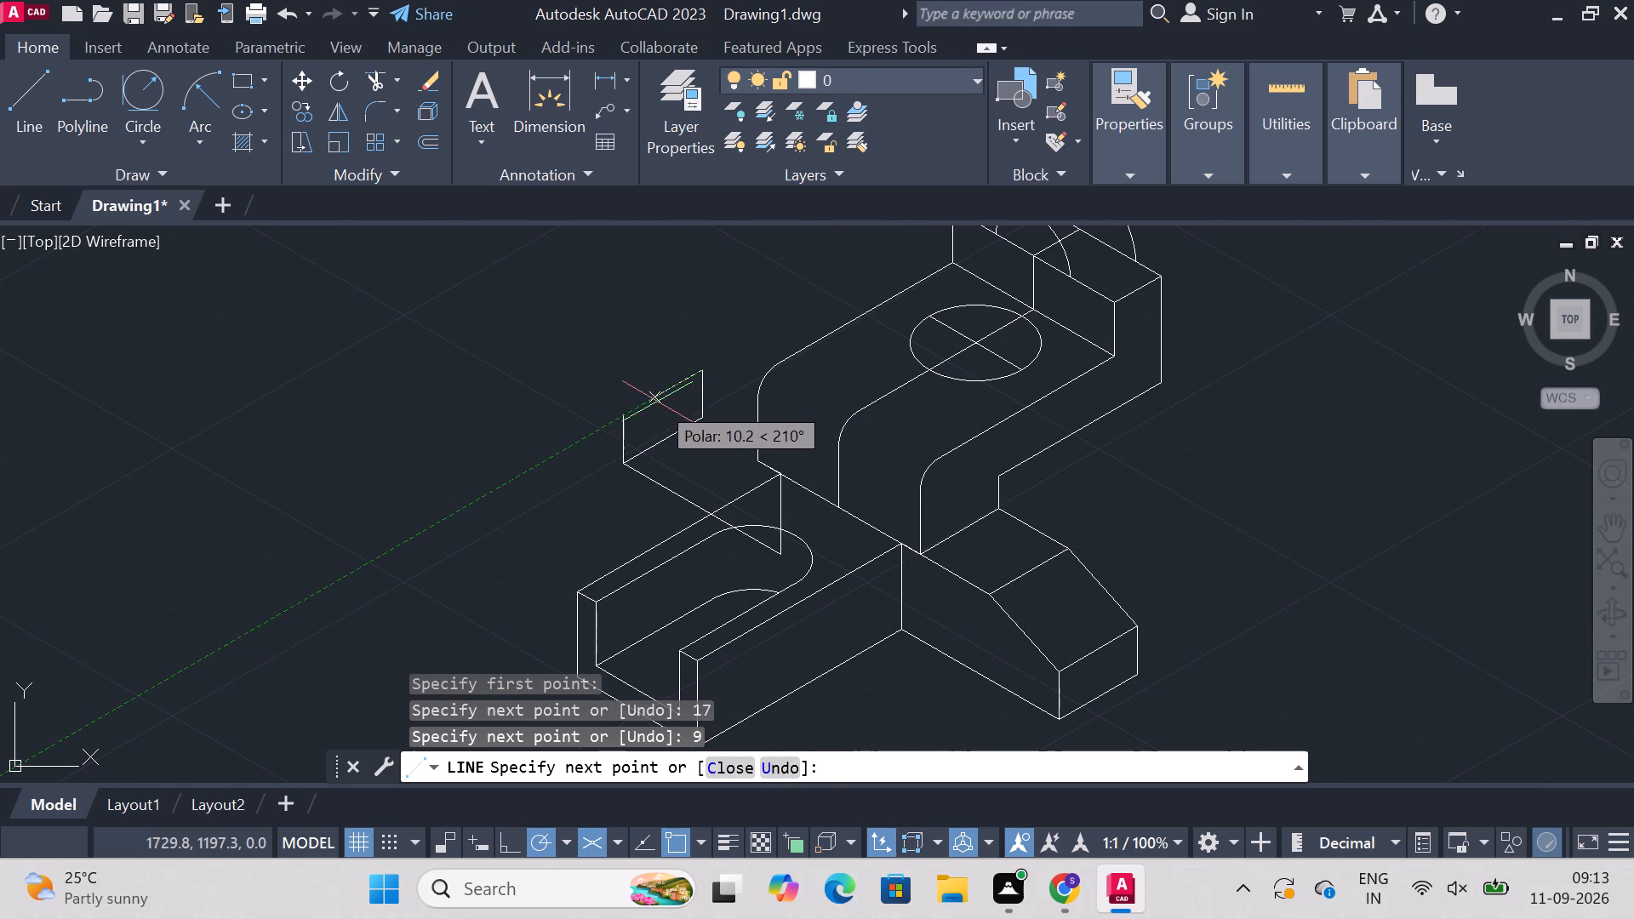
pyautogui.click(627, 418)
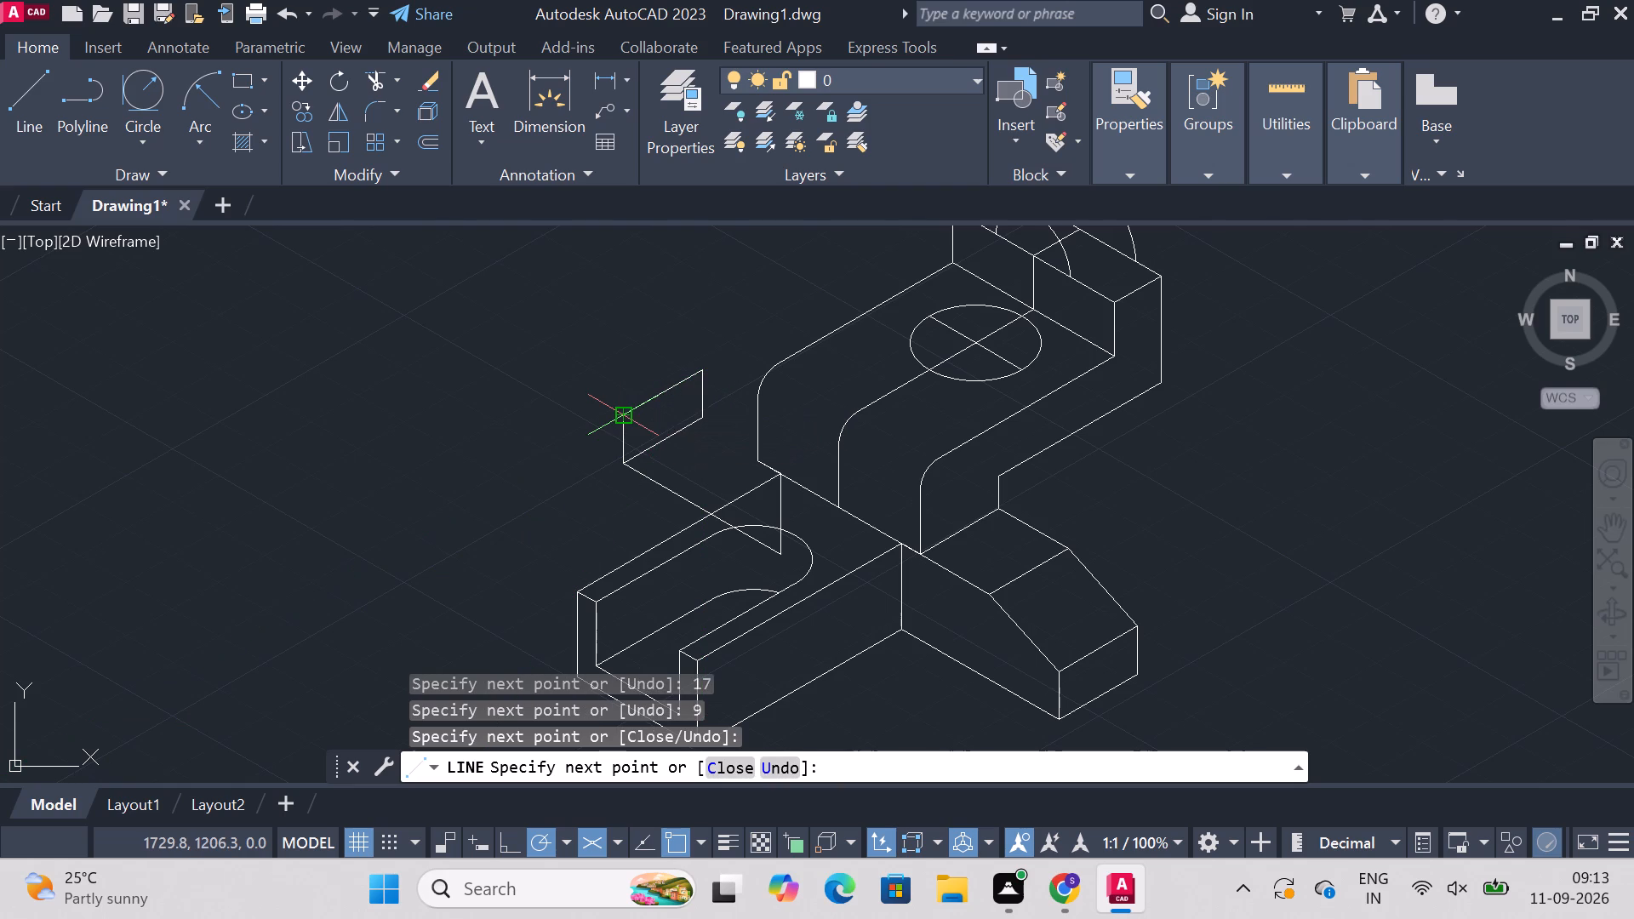
pyautogui.press('Escape')
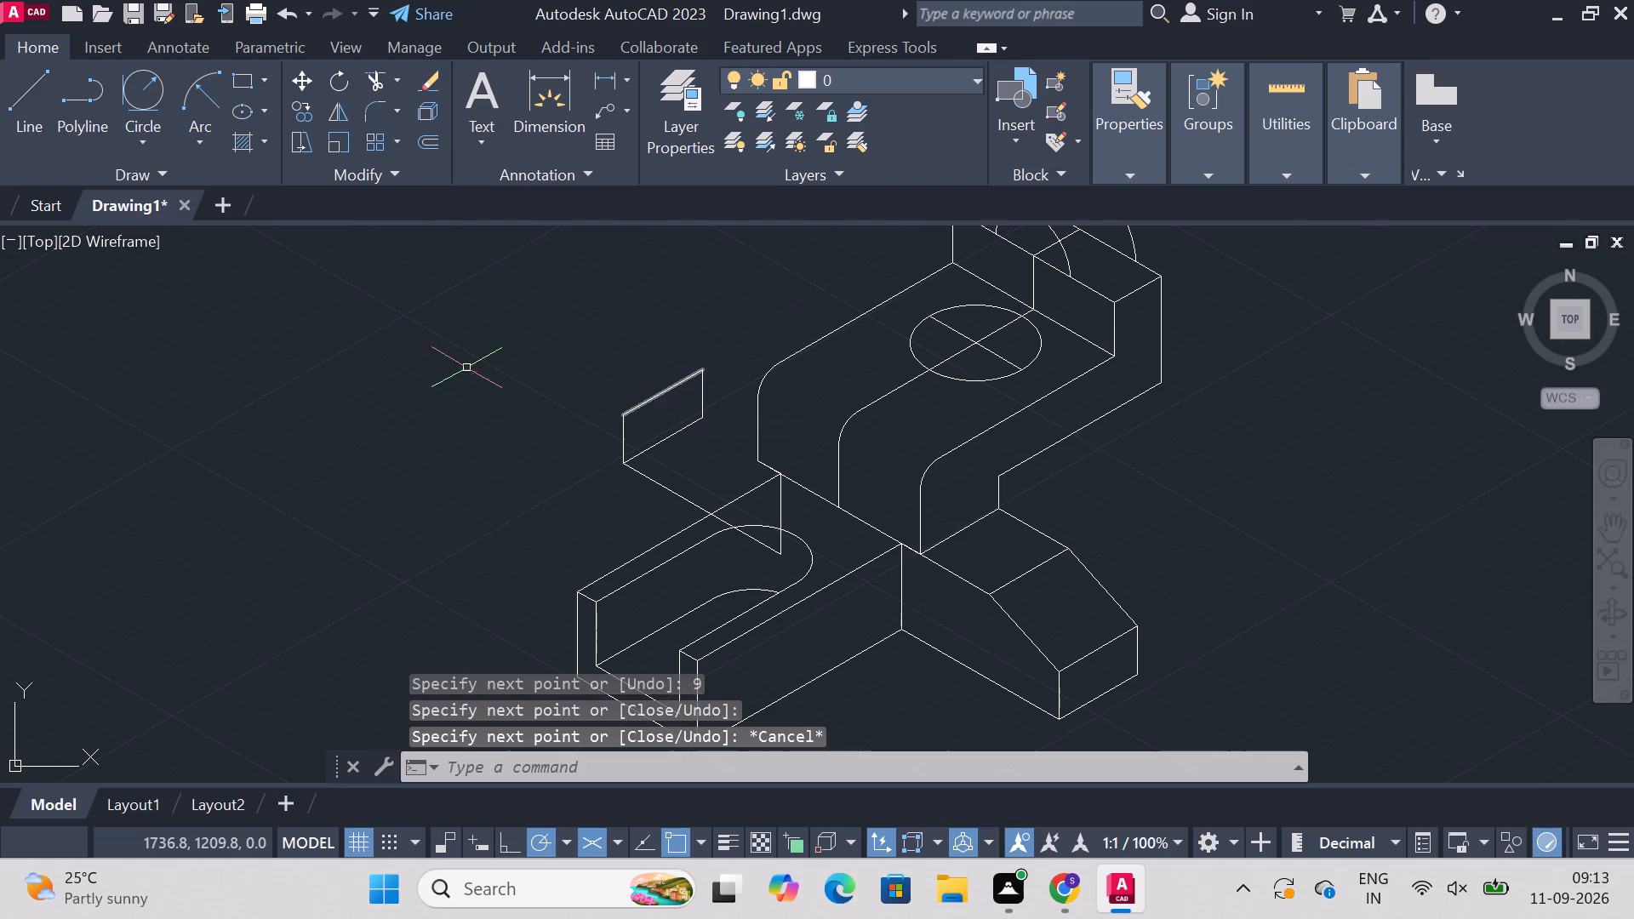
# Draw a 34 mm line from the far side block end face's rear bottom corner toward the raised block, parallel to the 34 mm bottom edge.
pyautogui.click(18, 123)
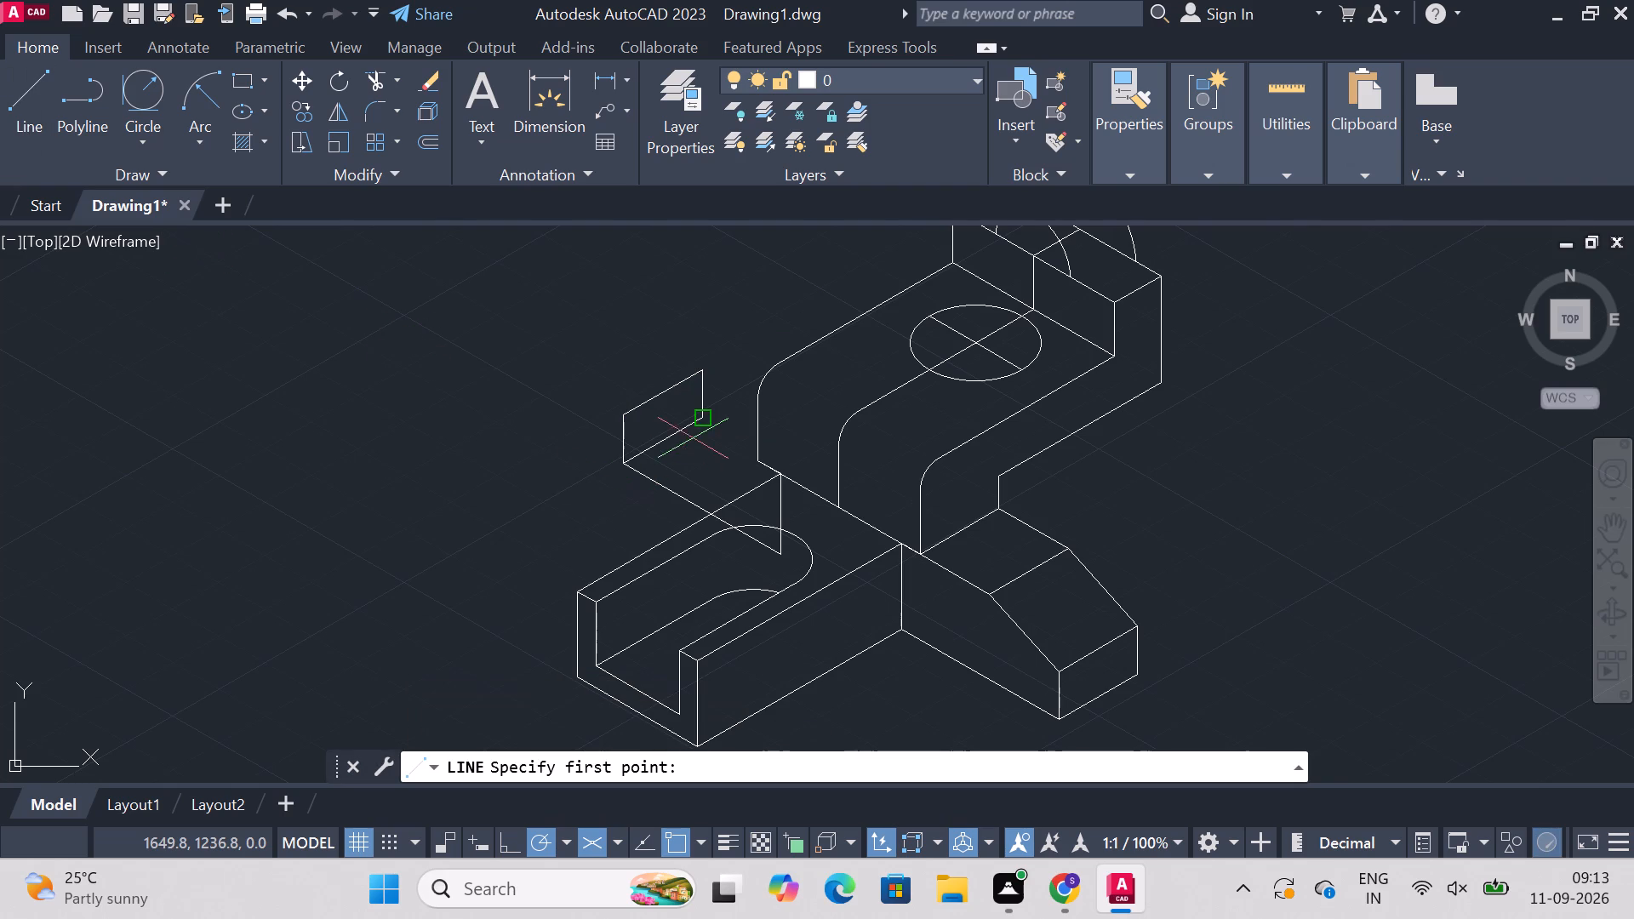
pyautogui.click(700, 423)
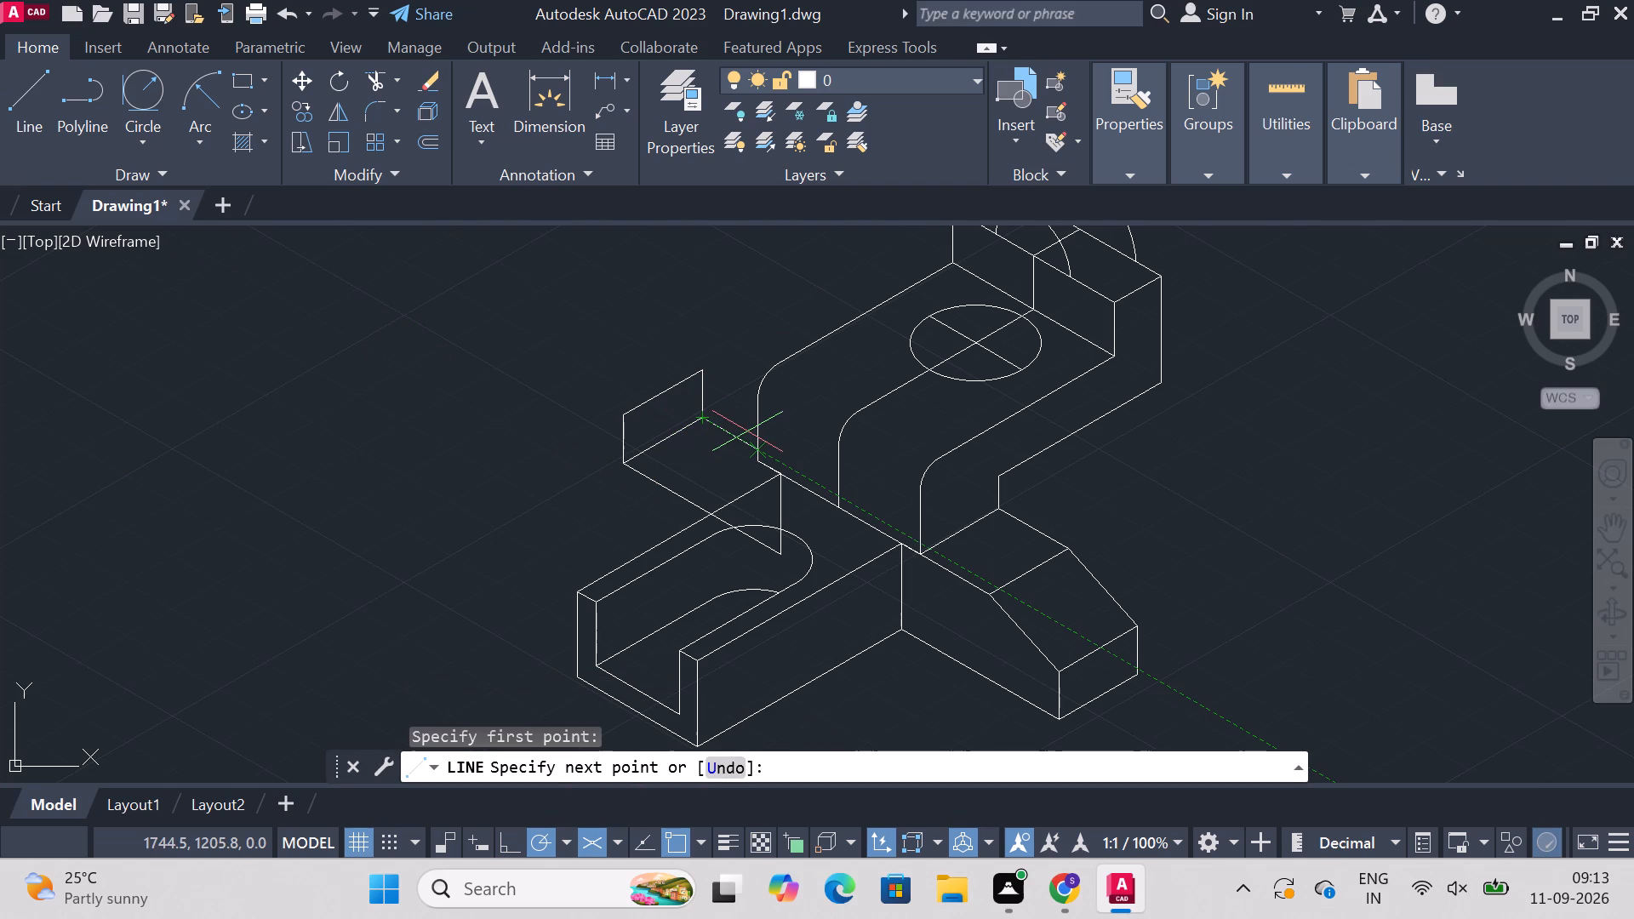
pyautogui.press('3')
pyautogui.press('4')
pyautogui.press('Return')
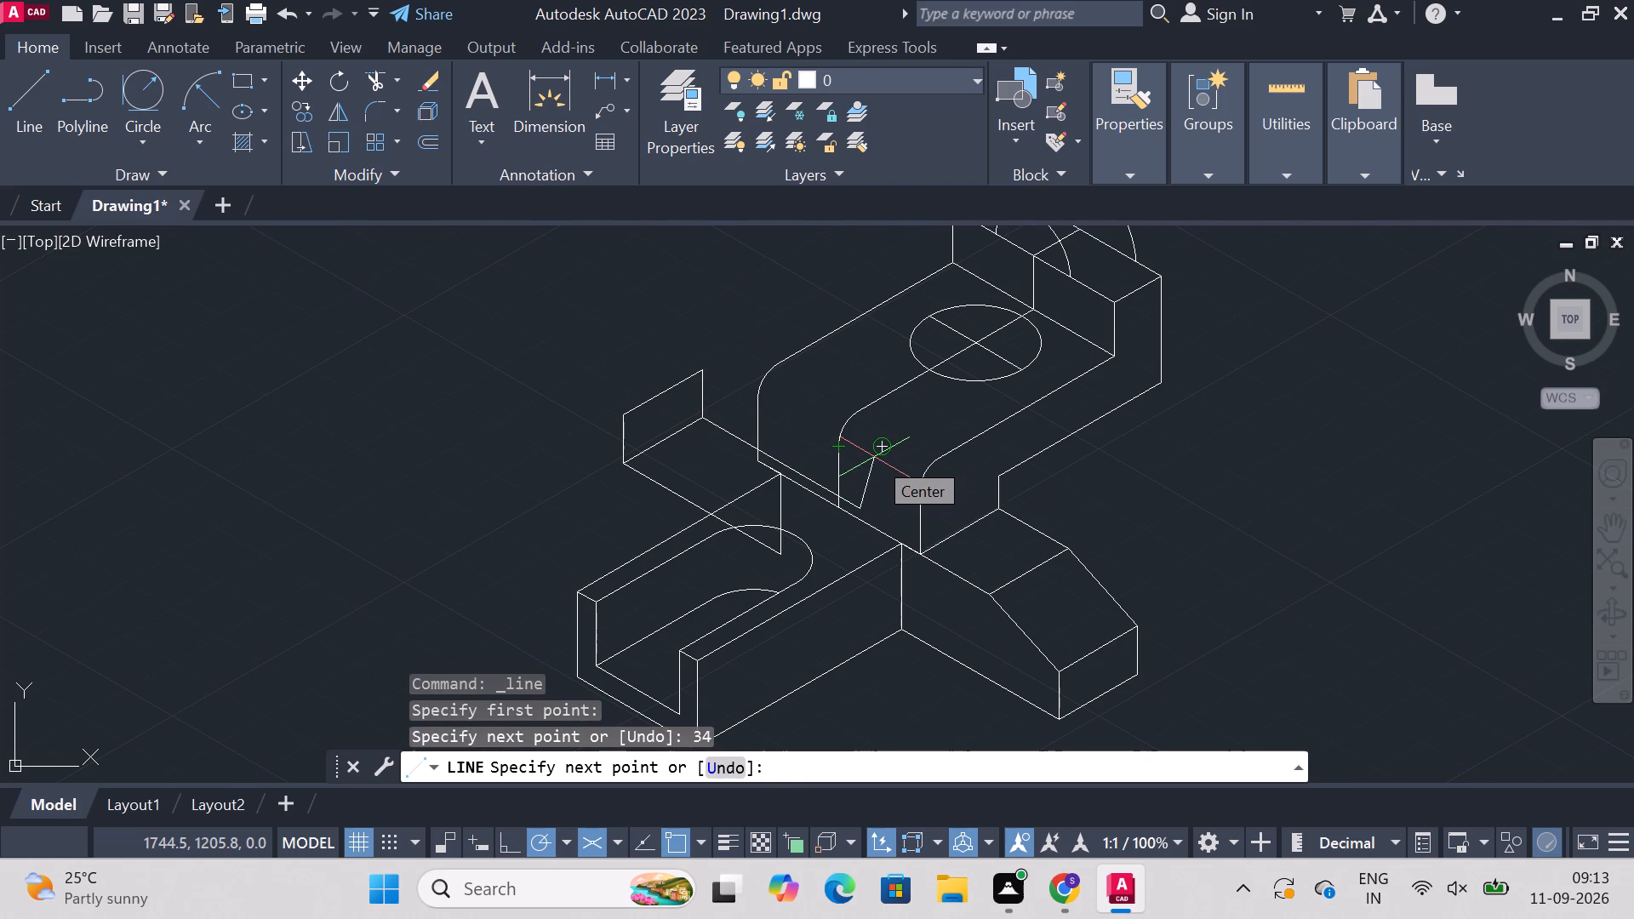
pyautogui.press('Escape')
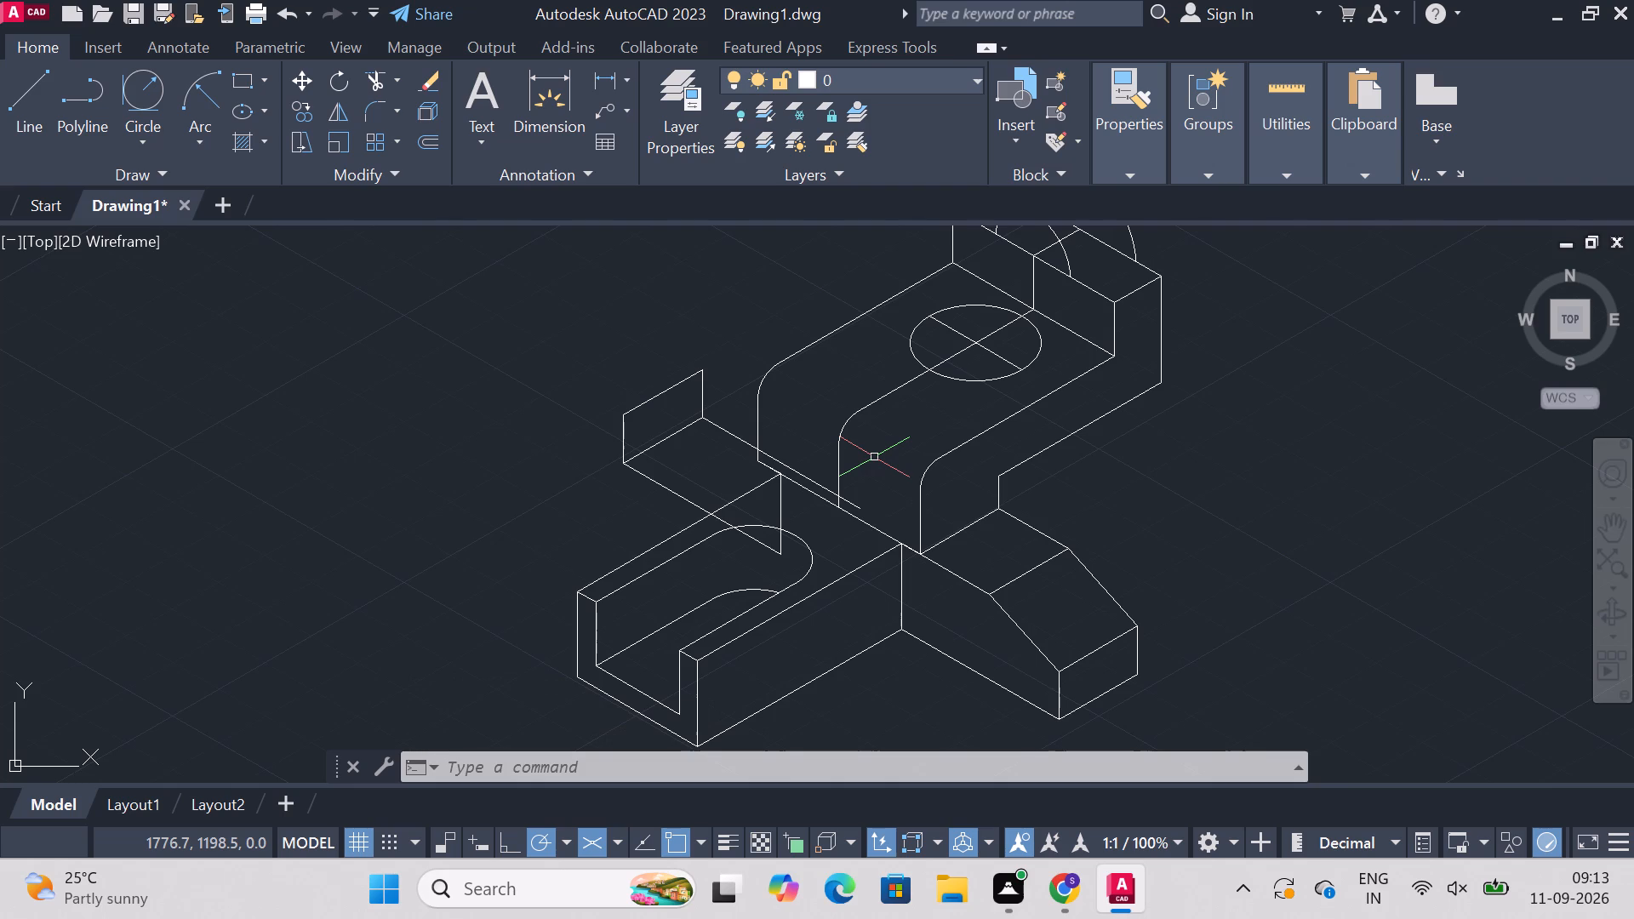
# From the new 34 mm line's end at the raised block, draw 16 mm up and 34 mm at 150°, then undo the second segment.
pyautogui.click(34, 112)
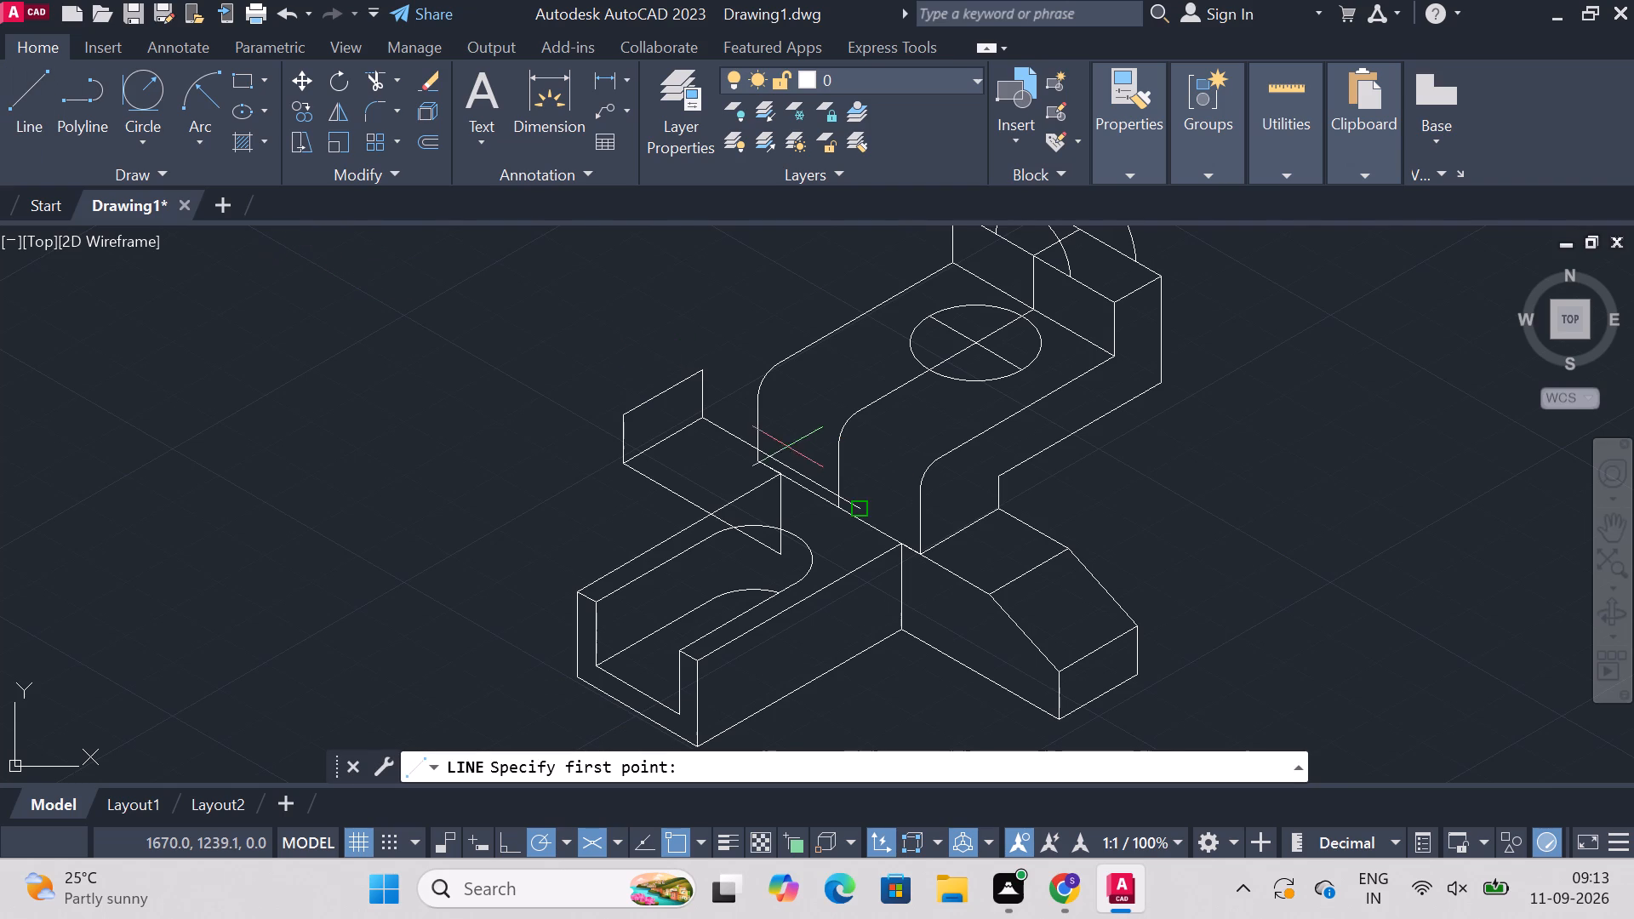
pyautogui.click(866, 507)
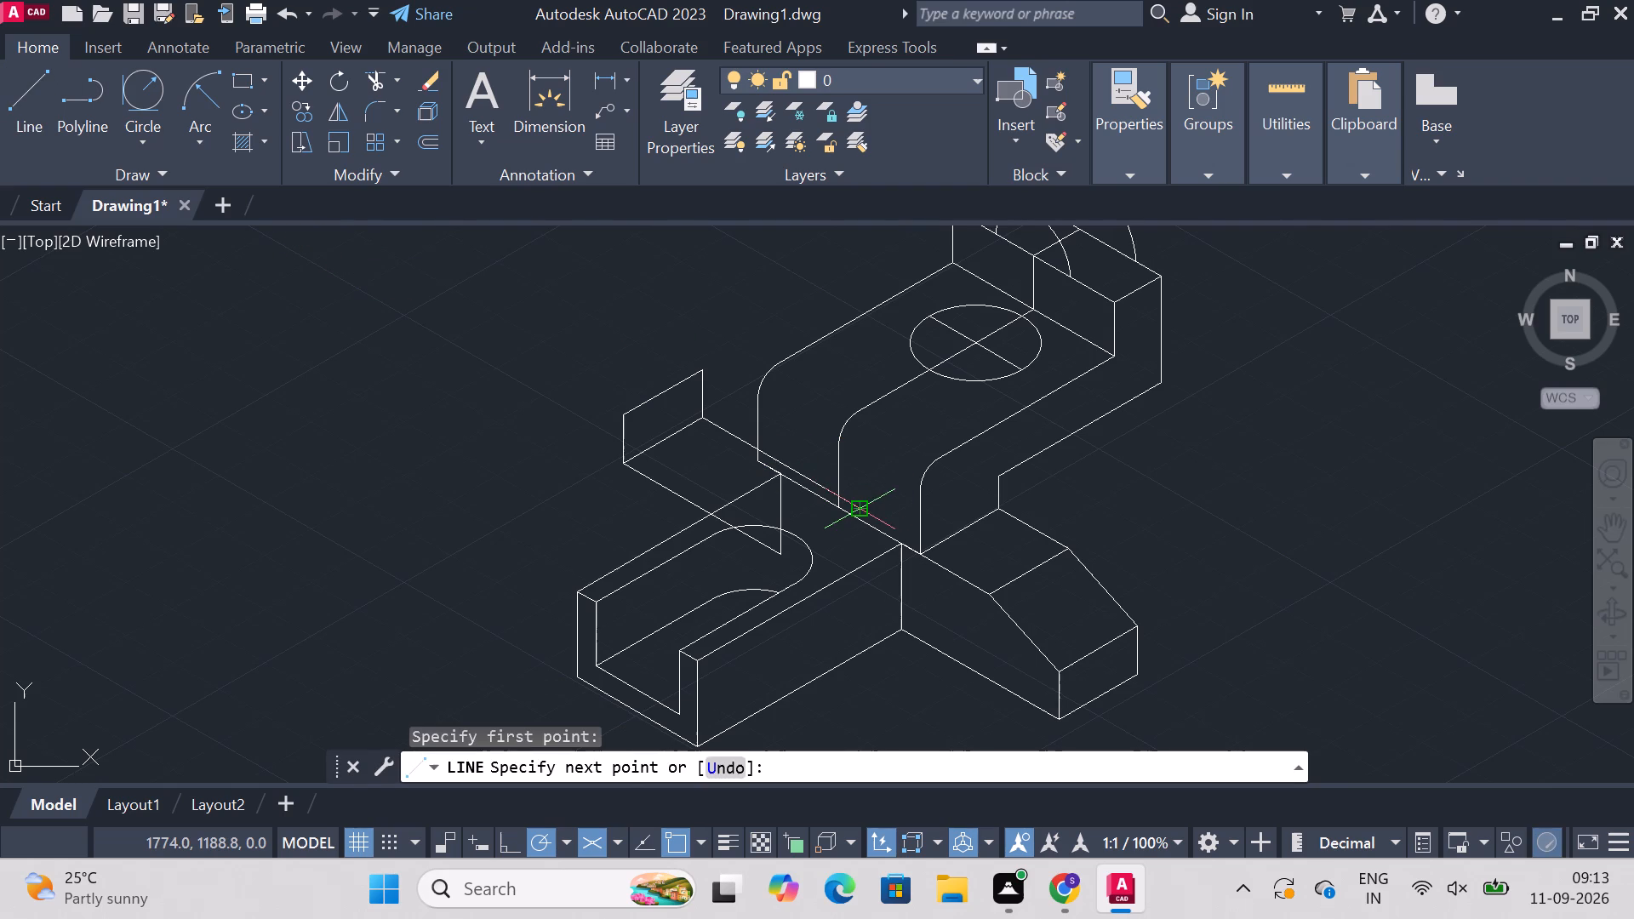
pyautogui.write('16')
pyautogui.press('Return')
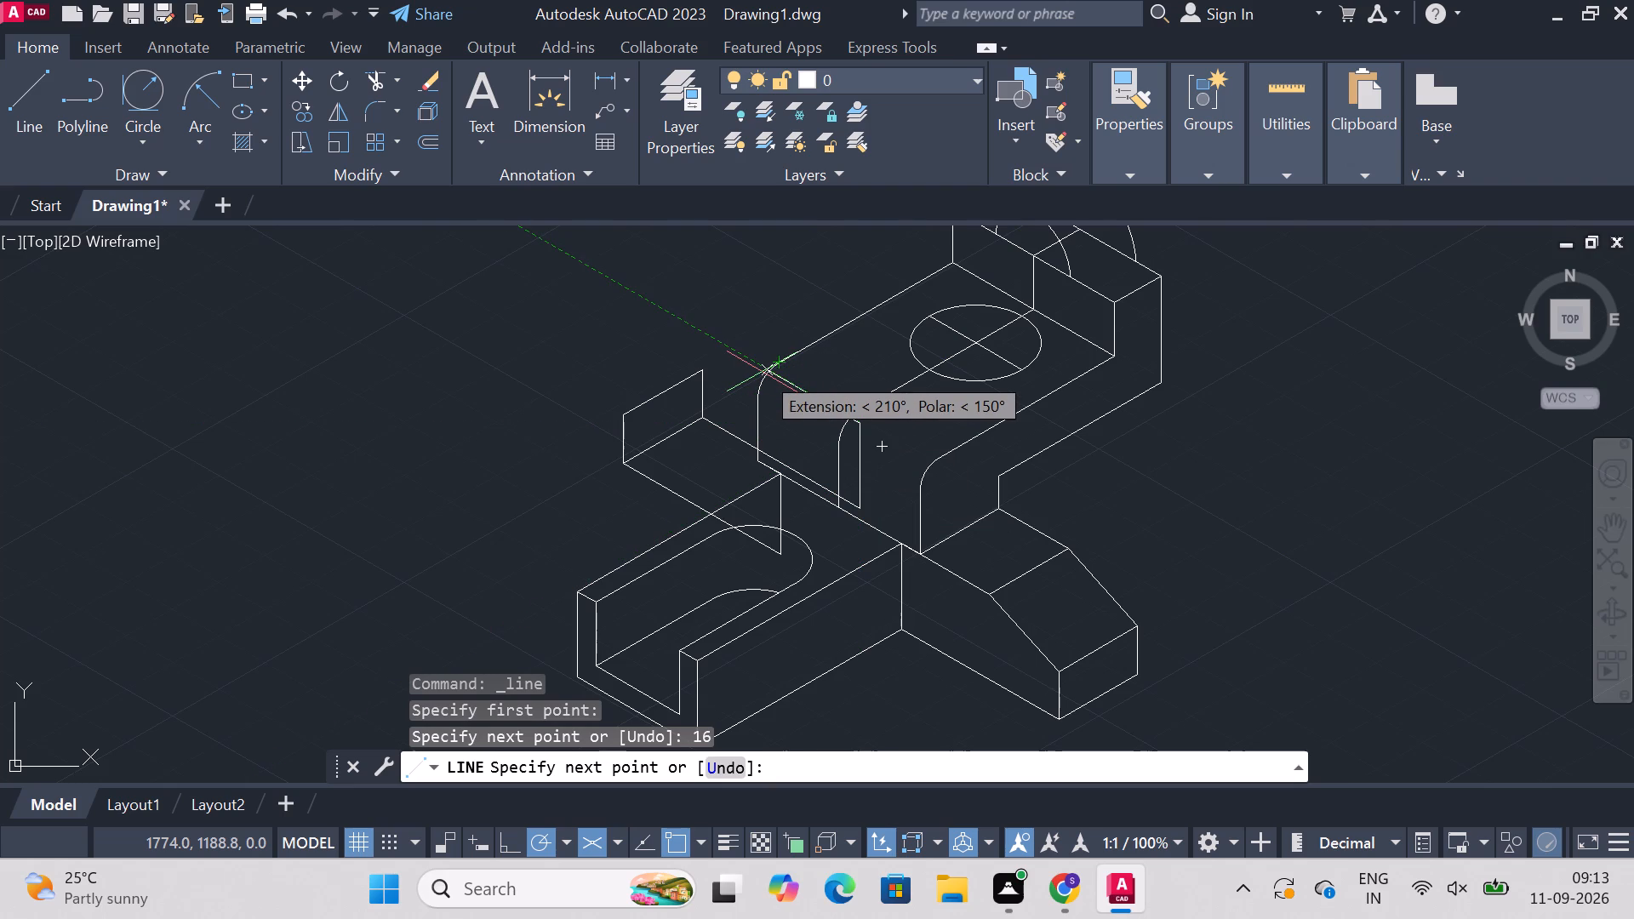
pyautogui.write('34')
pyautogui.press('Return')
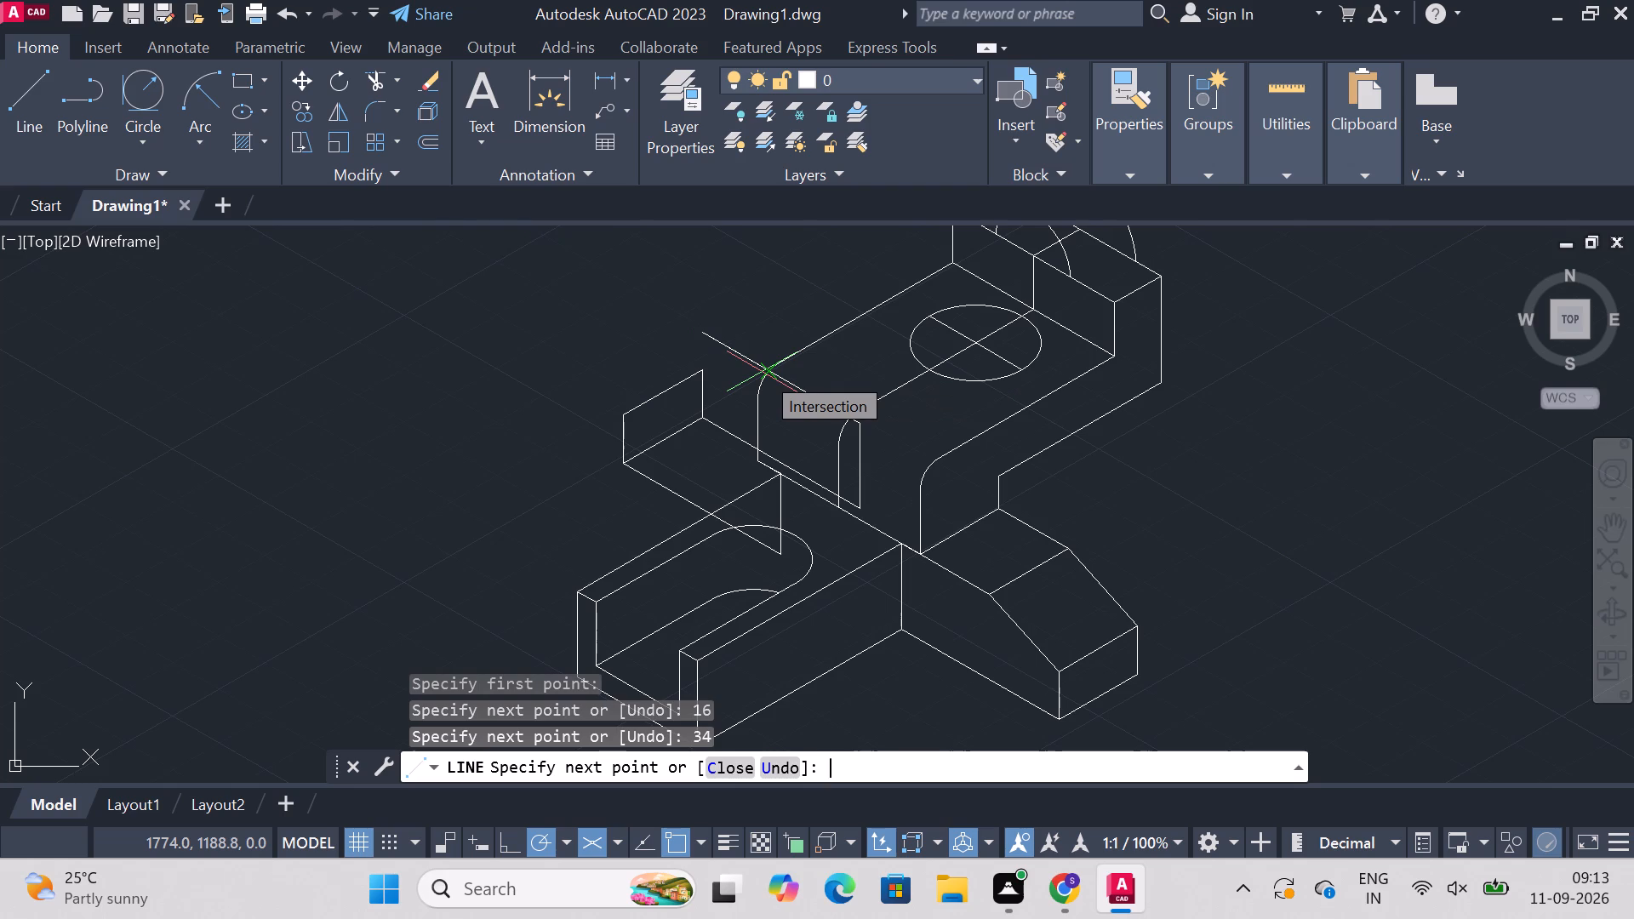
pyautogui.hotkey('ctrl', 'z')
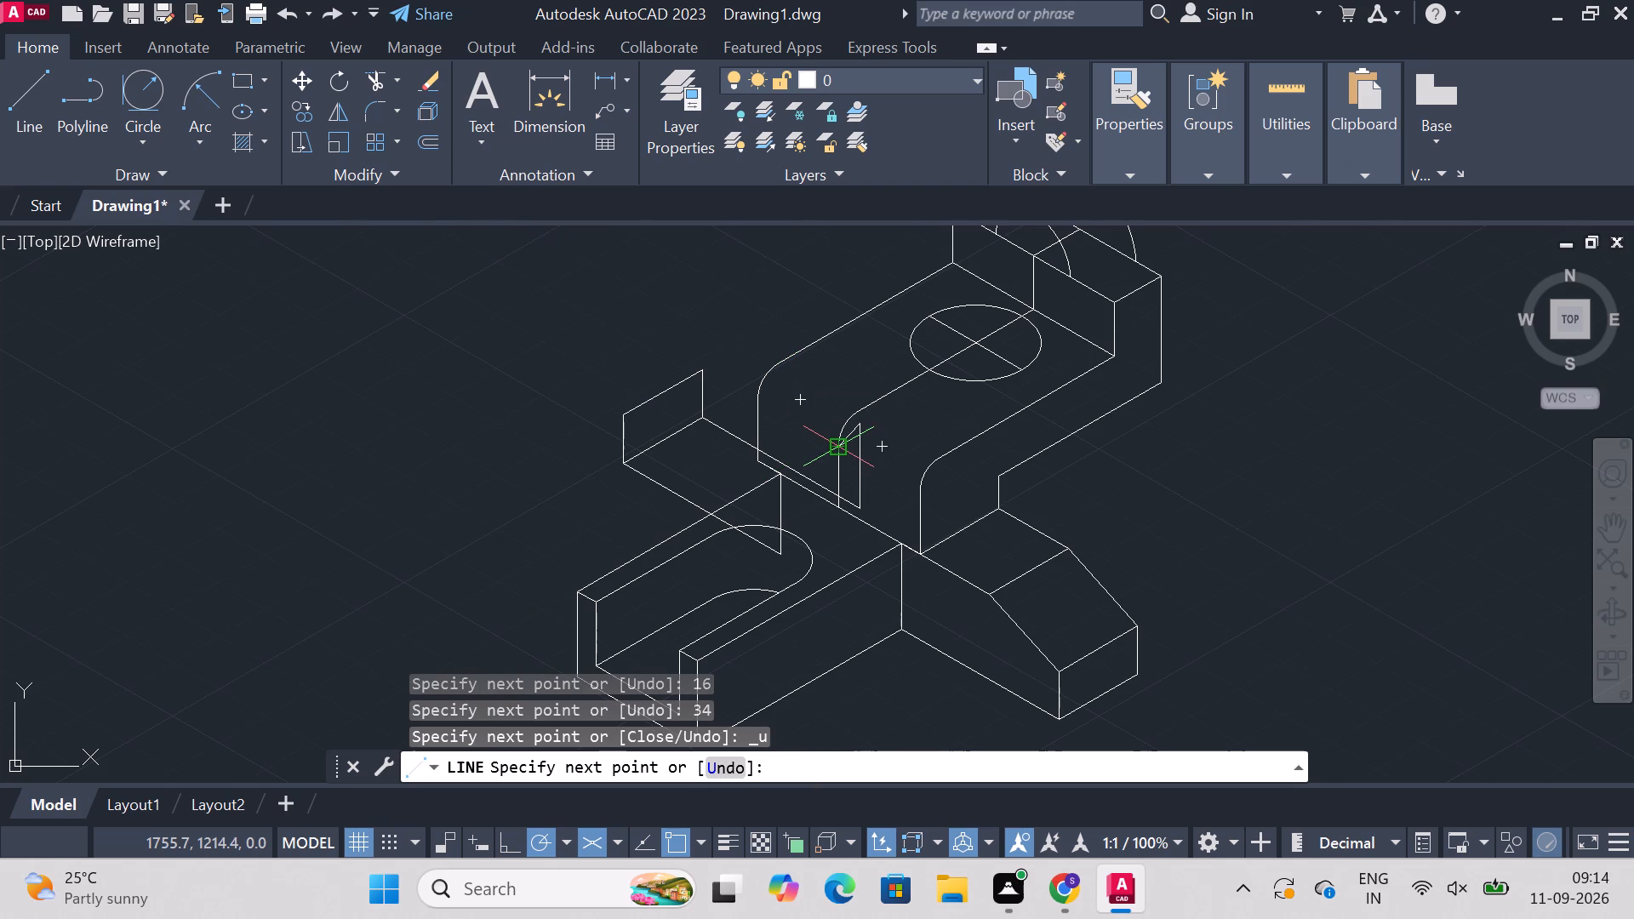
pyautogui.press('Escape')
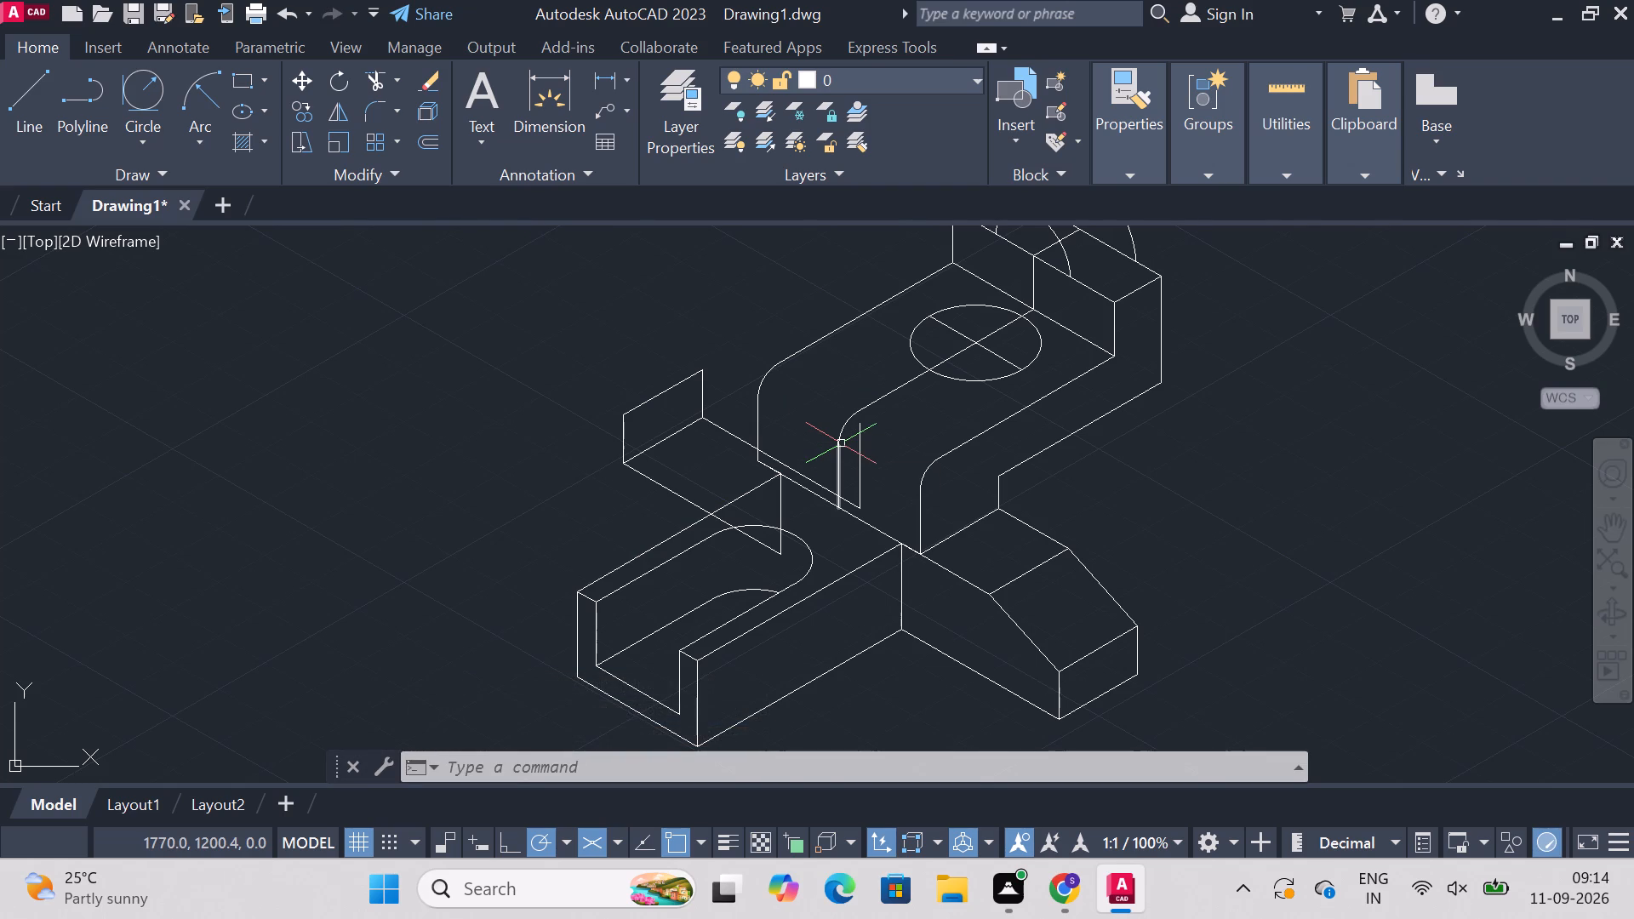
# Draw a 15 mm line from the far side block end face's front top corner toward the raised block, parallel to the bottom edge.
pyautogui.click(19, 106)
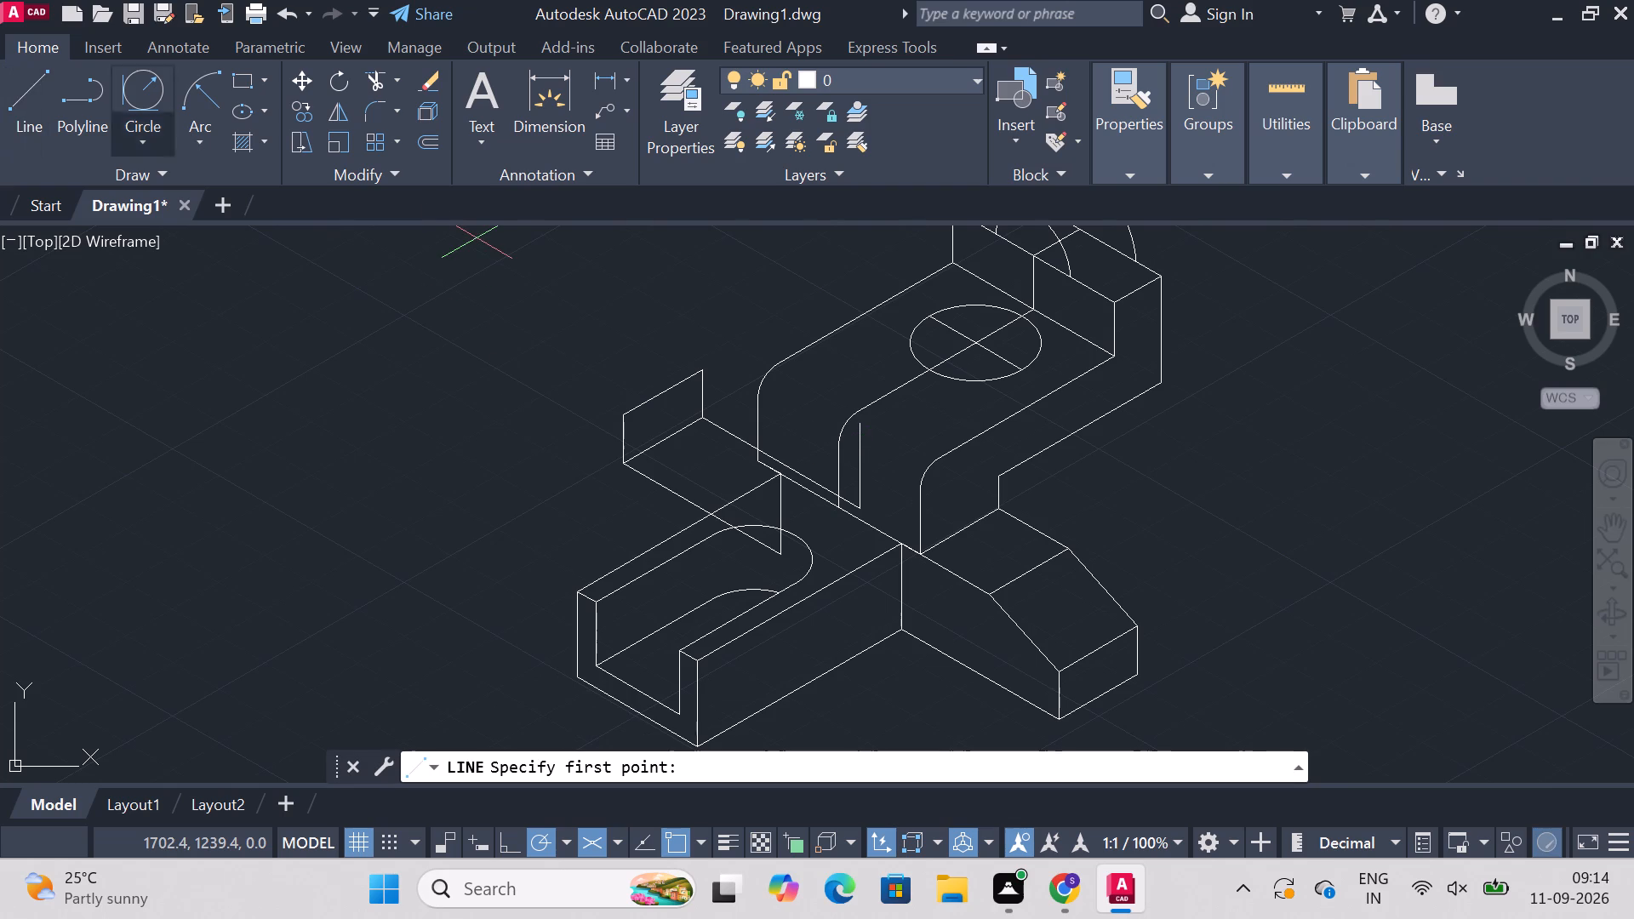
pyautogui.click(626, 416)
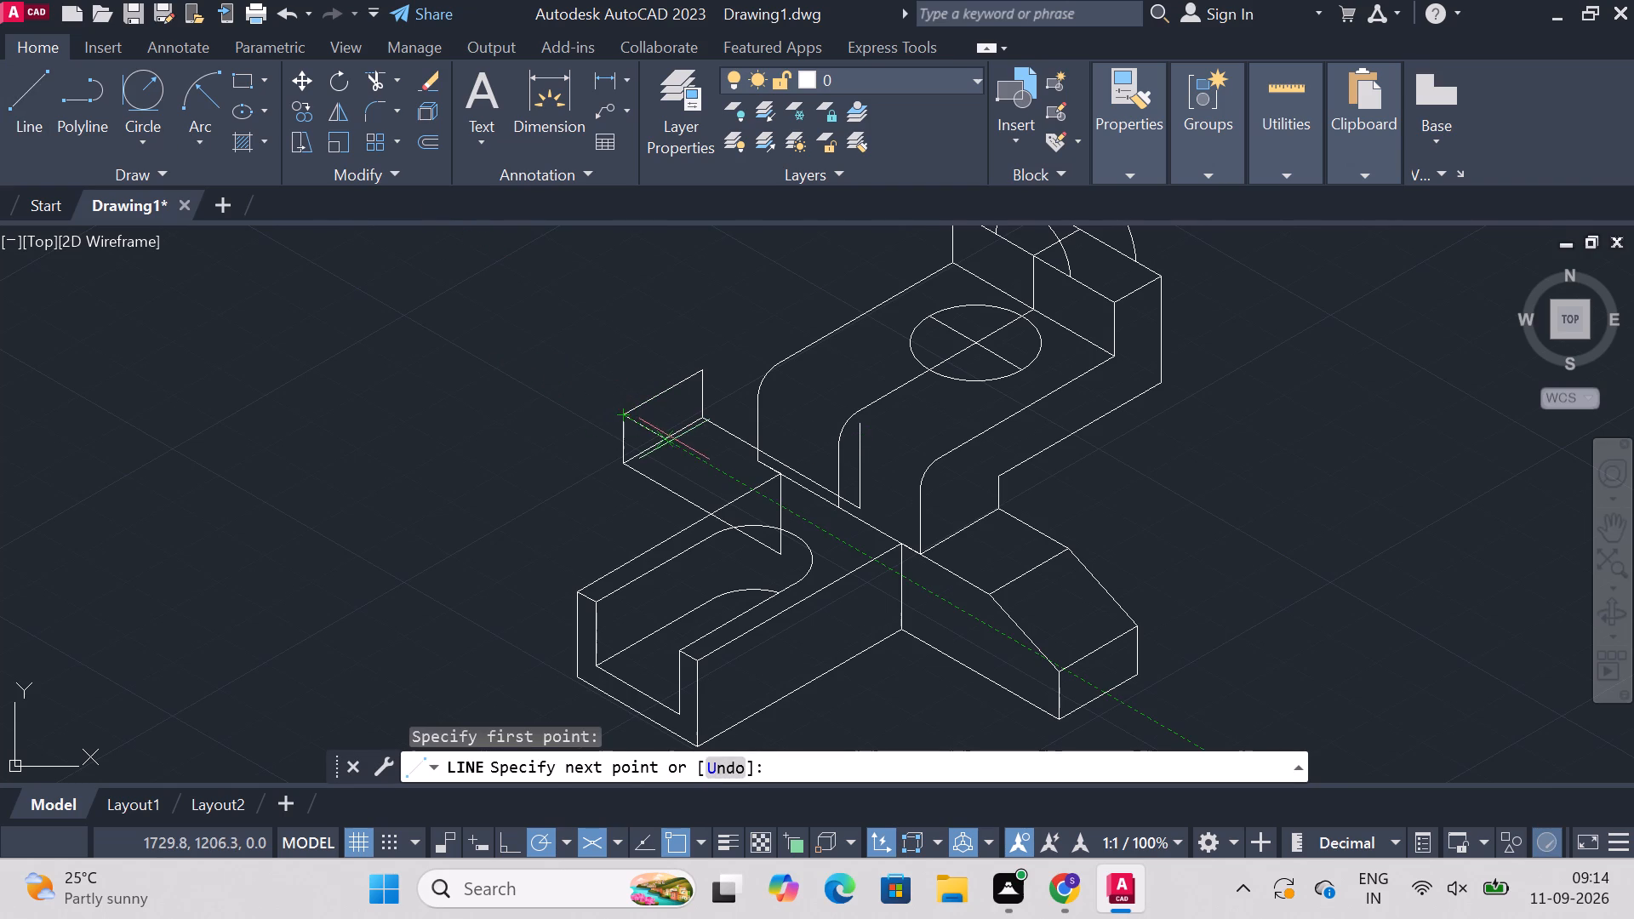
pyautogui.write('15')
pyautogui.press('Return')
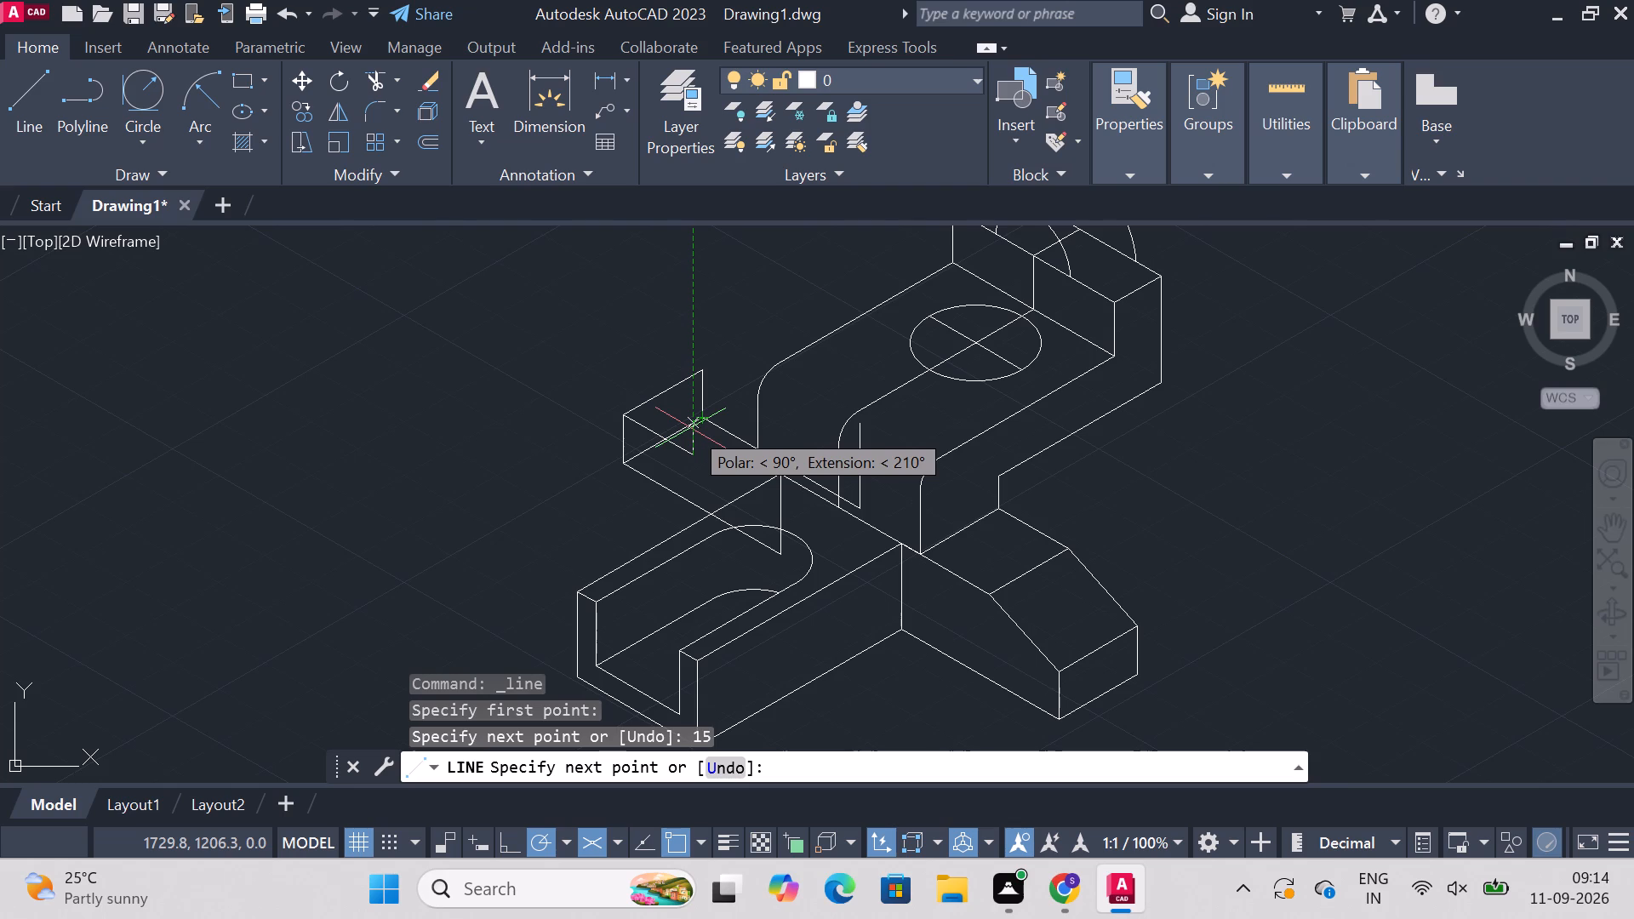
pyautogui.press('Escape')
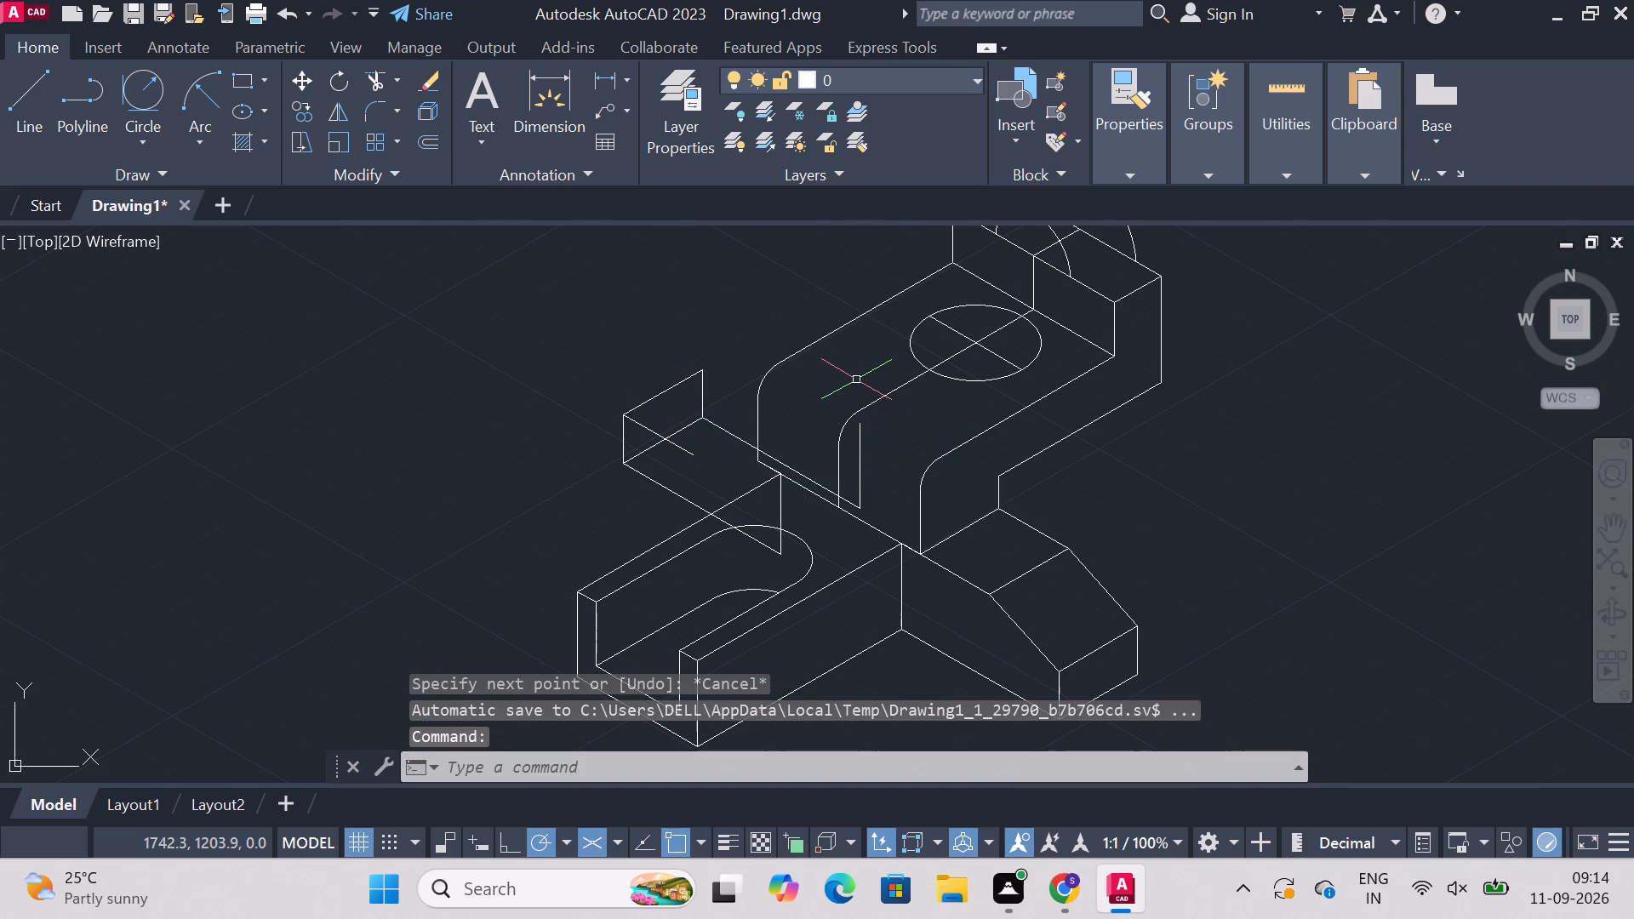
# Draw a 15 mm line at 150° from the raised block's far front bottom corner toward the far side block's end face.
pyautogui.click(26, 82)
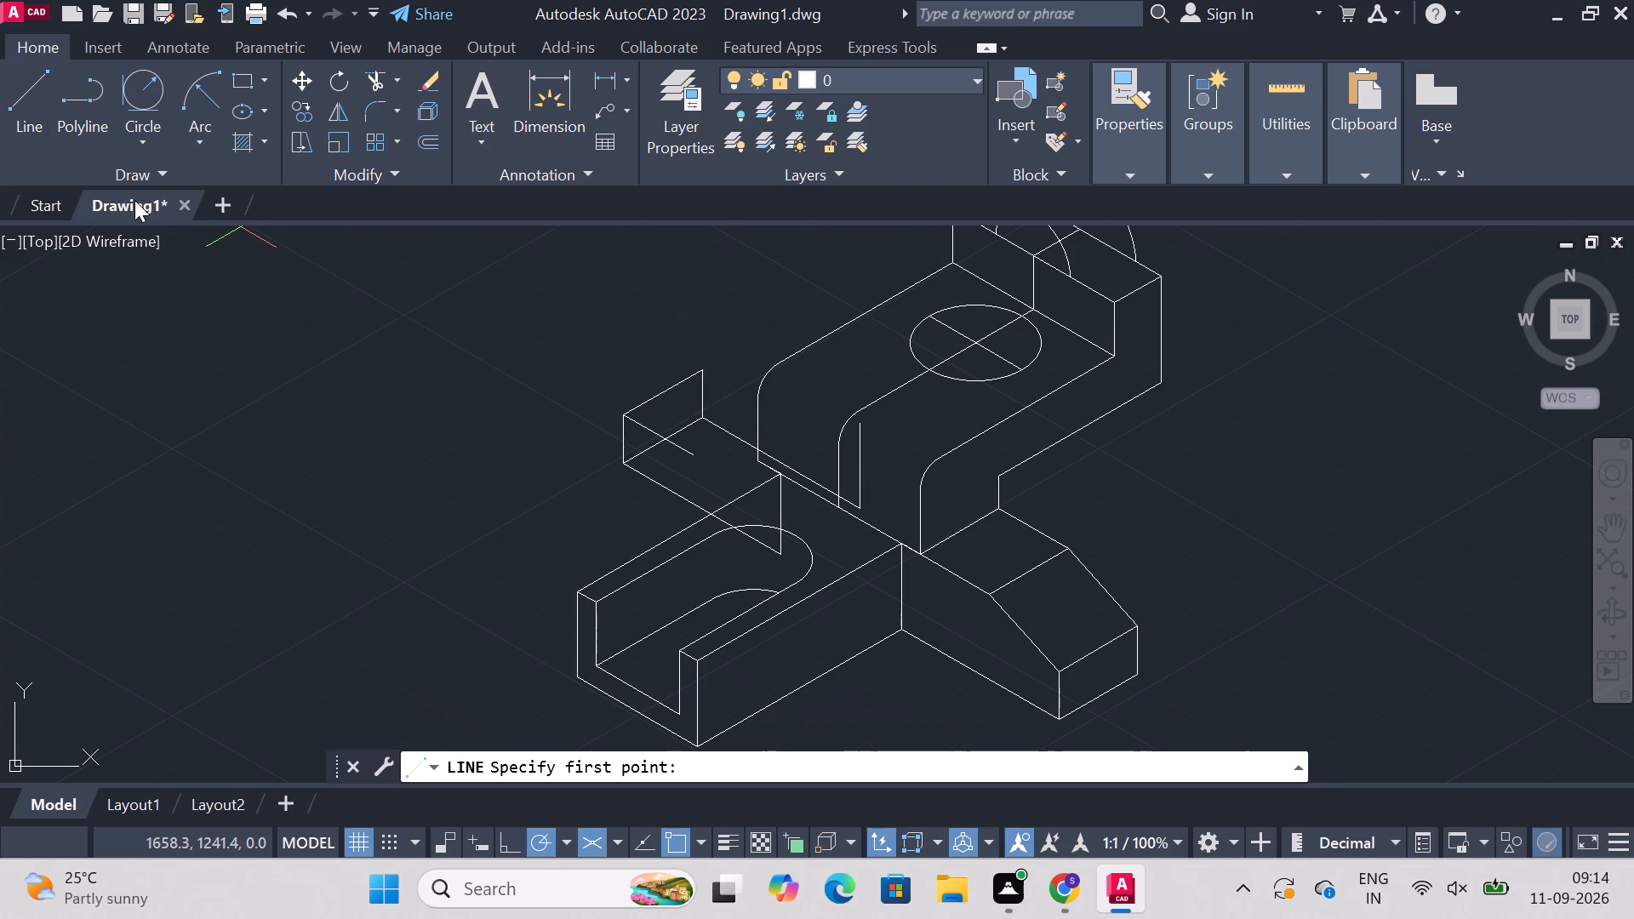
pyautogui.click(759, 463)
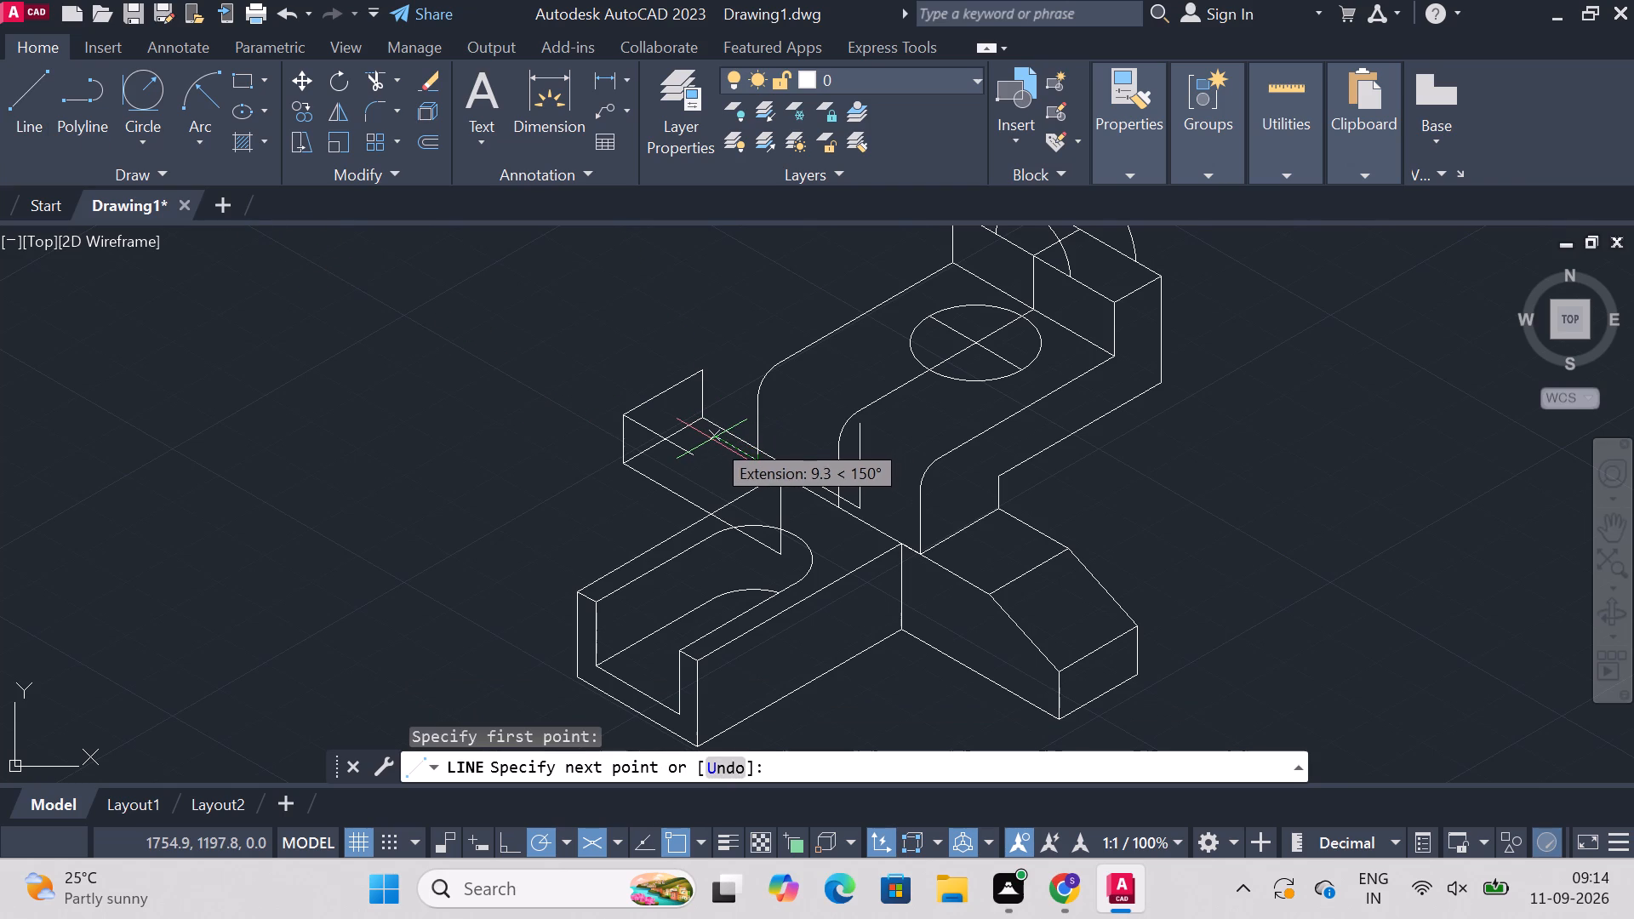
pyautogui.write('15')
pyautogui.press('Return')
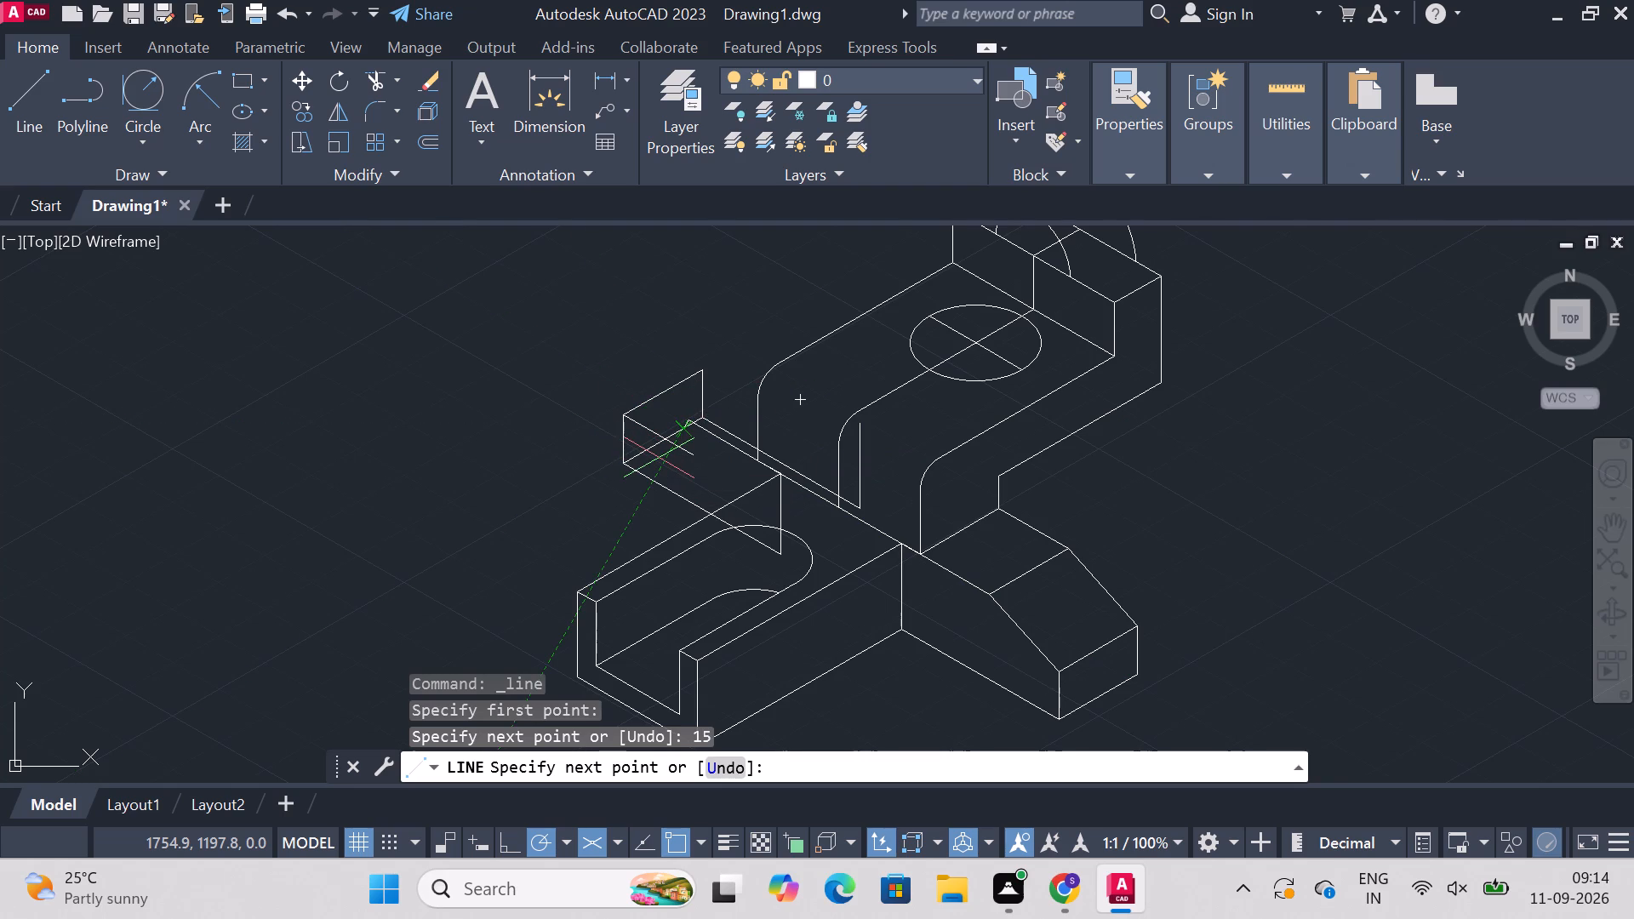
pyautogui.press('Escape')
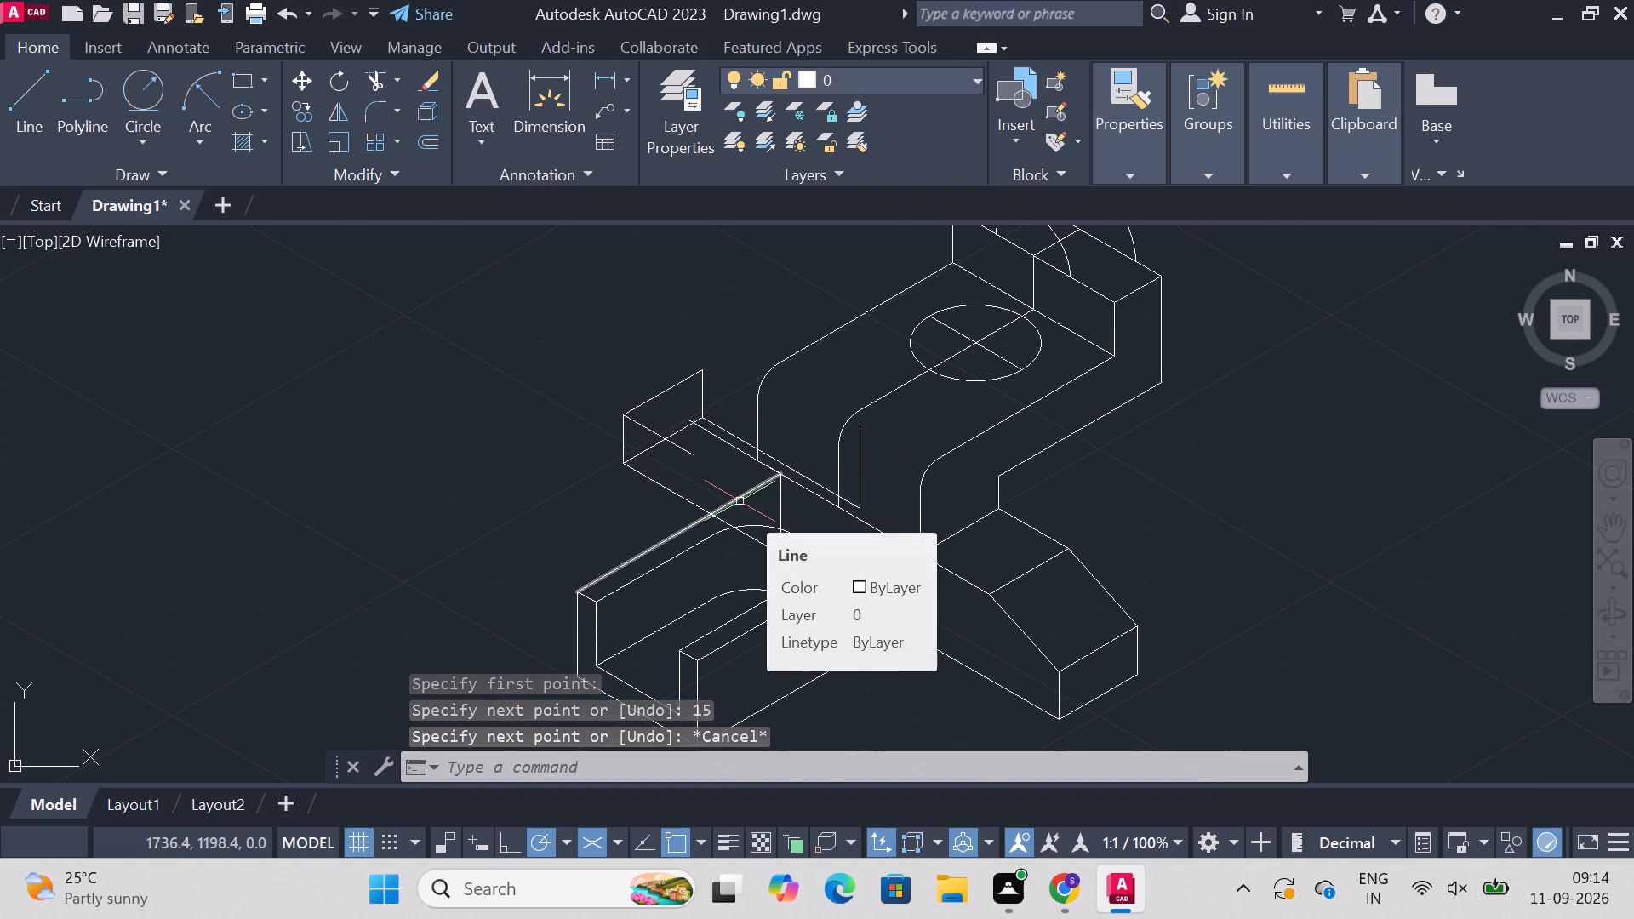
# Trim away the added 34 mm and 16 mm lines and the raised block's front bottom edge between the channel block's rear top corners.
pyautogui.write('trim')
pyautogui.press('Return')
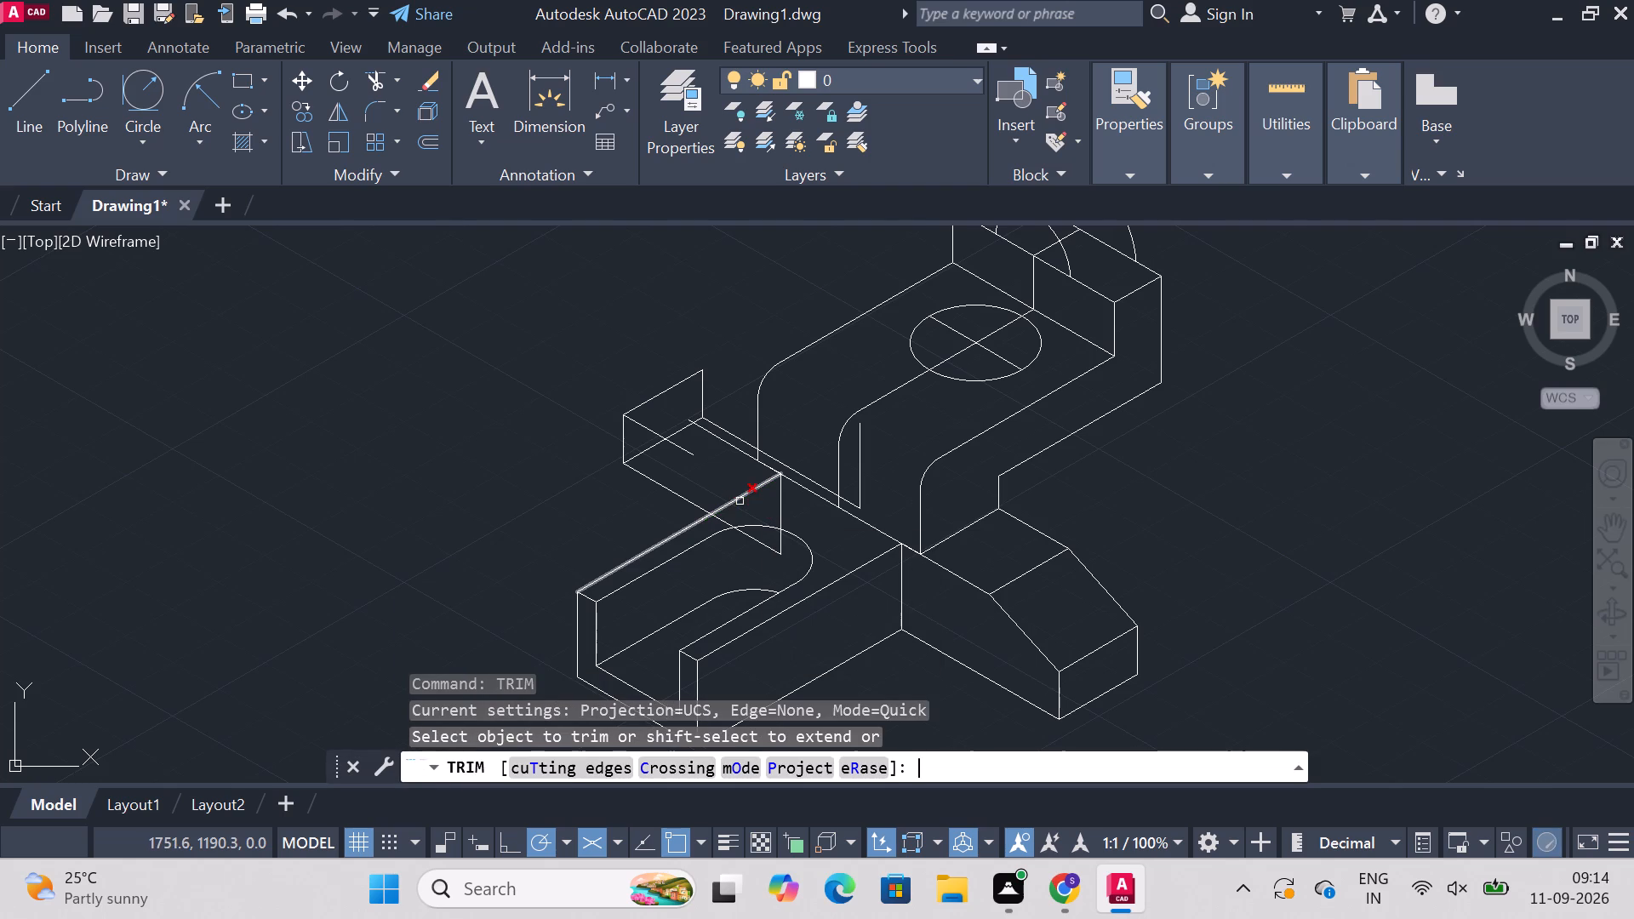
pyautogui.click(735, 436)
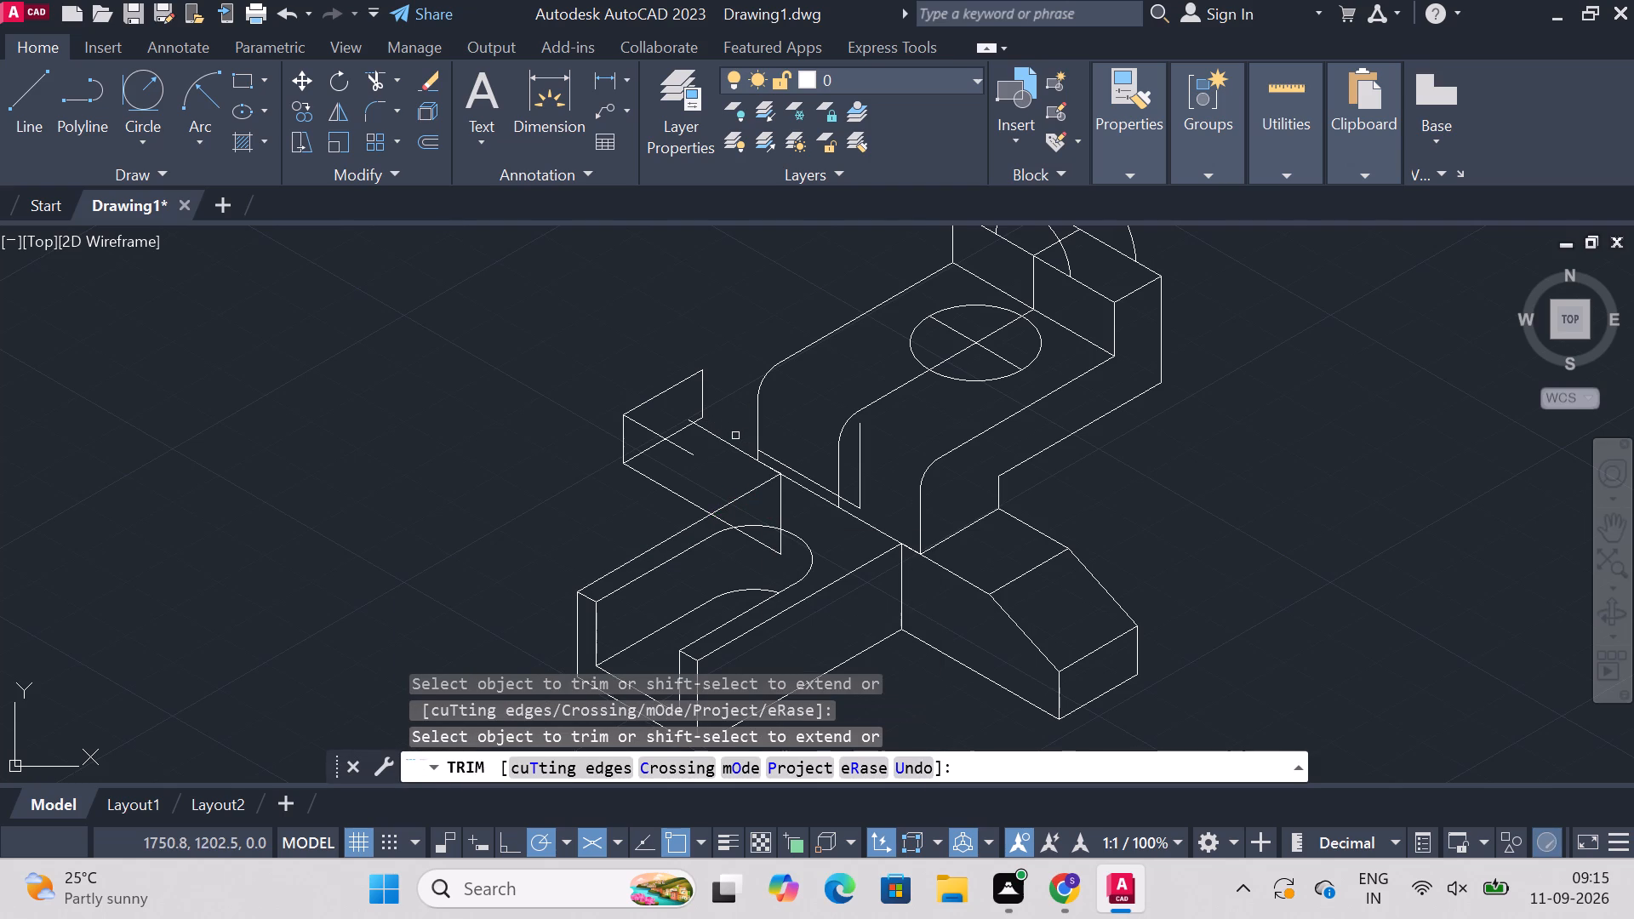
pyautogui.click(781, 459)
pyautogui.click(860, 502)
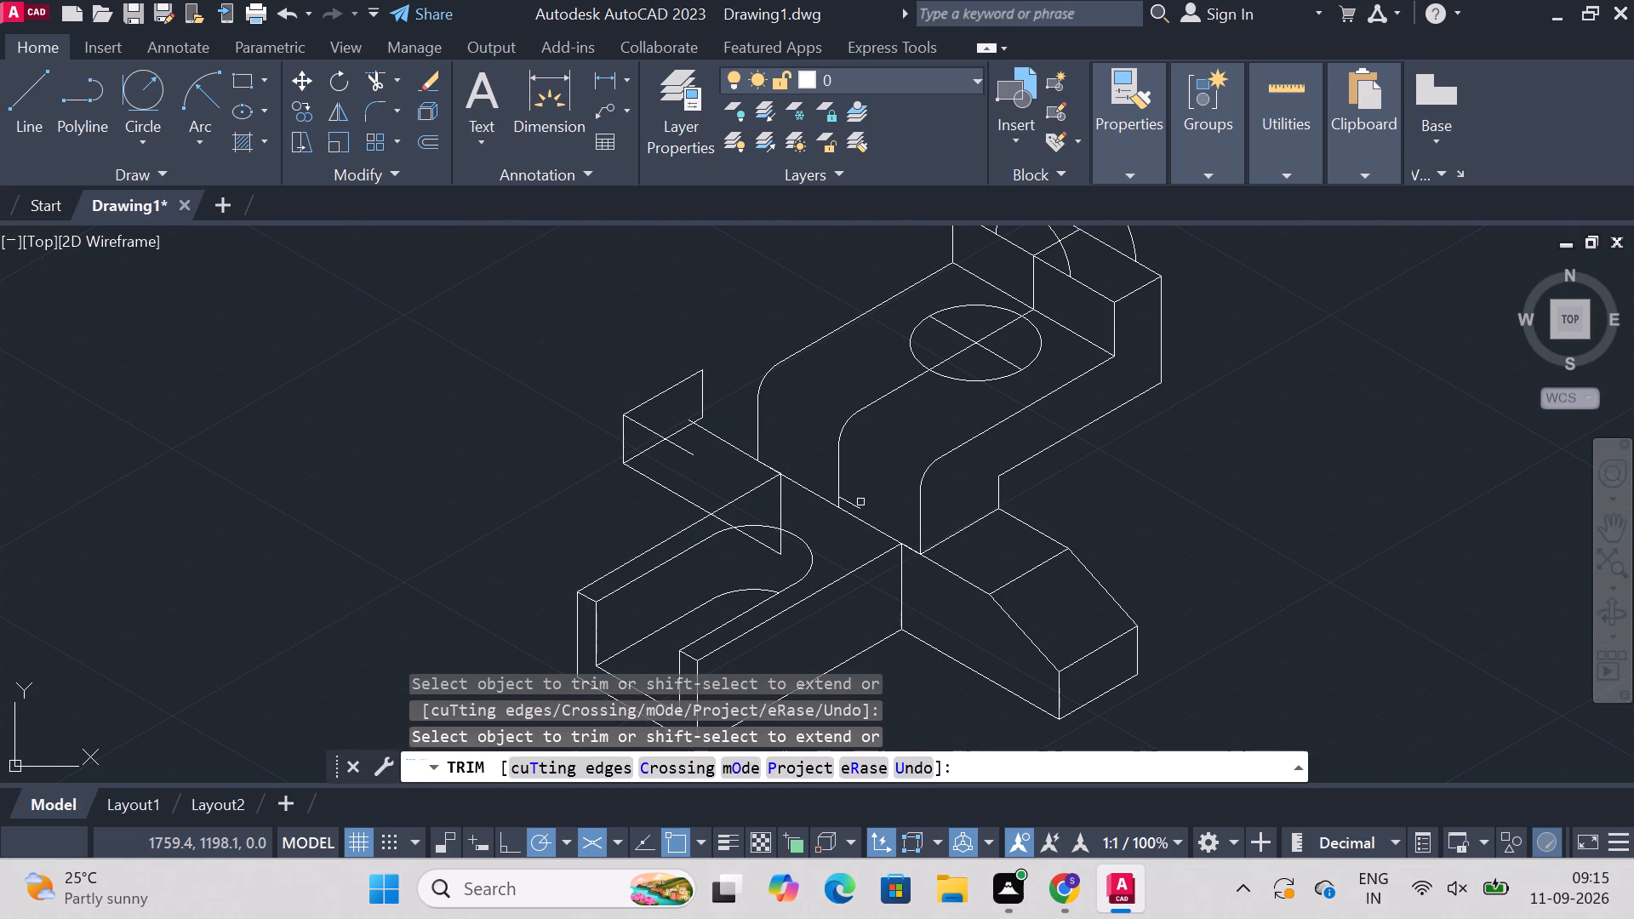
pyautogui.click(856, 505)
pyautogui.click(857, 517)
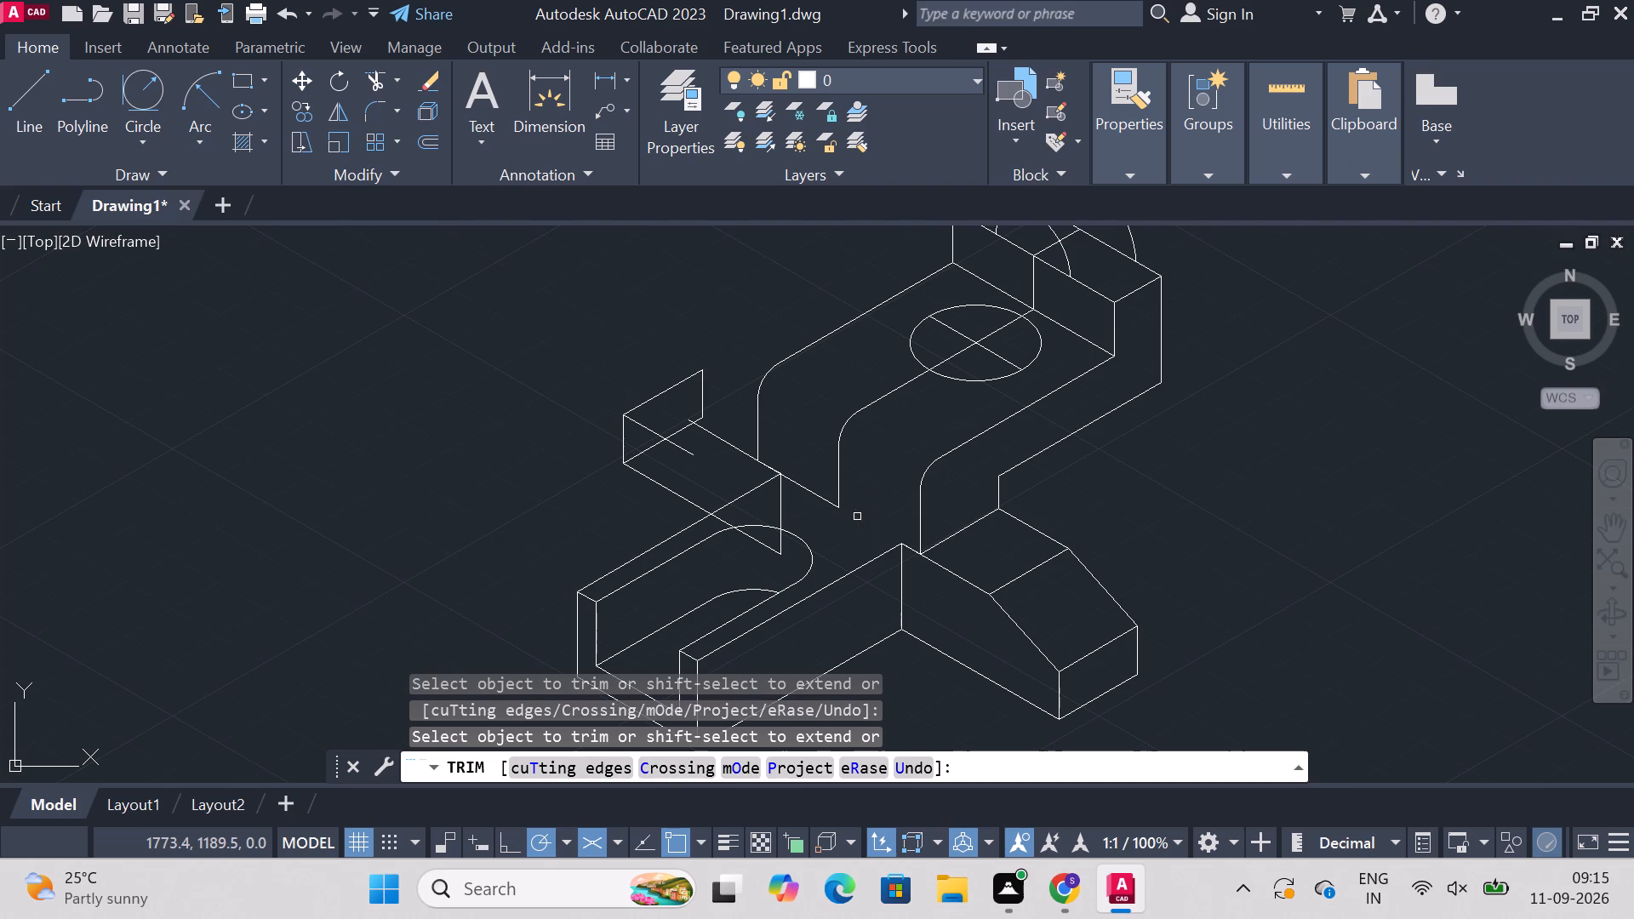
pyautogui.click(807, 490)
pyautogui.press('Escape')
# Draw a line from the end face's front top corner to where the raised block's 15 mm line meets the end face's bottom edge.
pyautogui.click(39, 91)
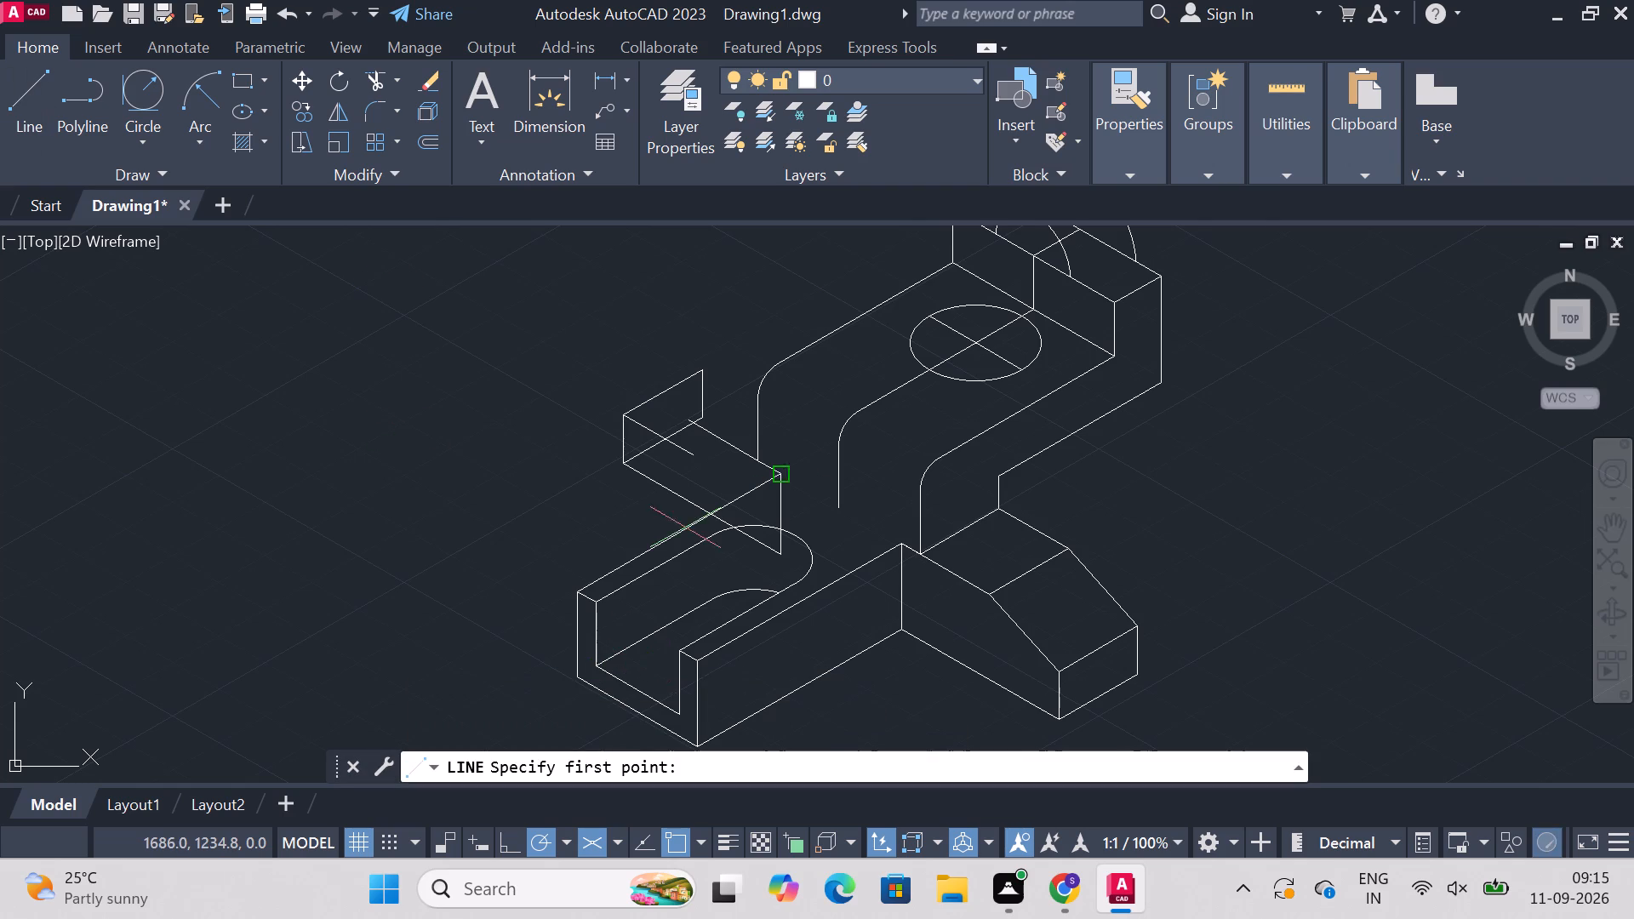
pyautogui.click(623, 423)
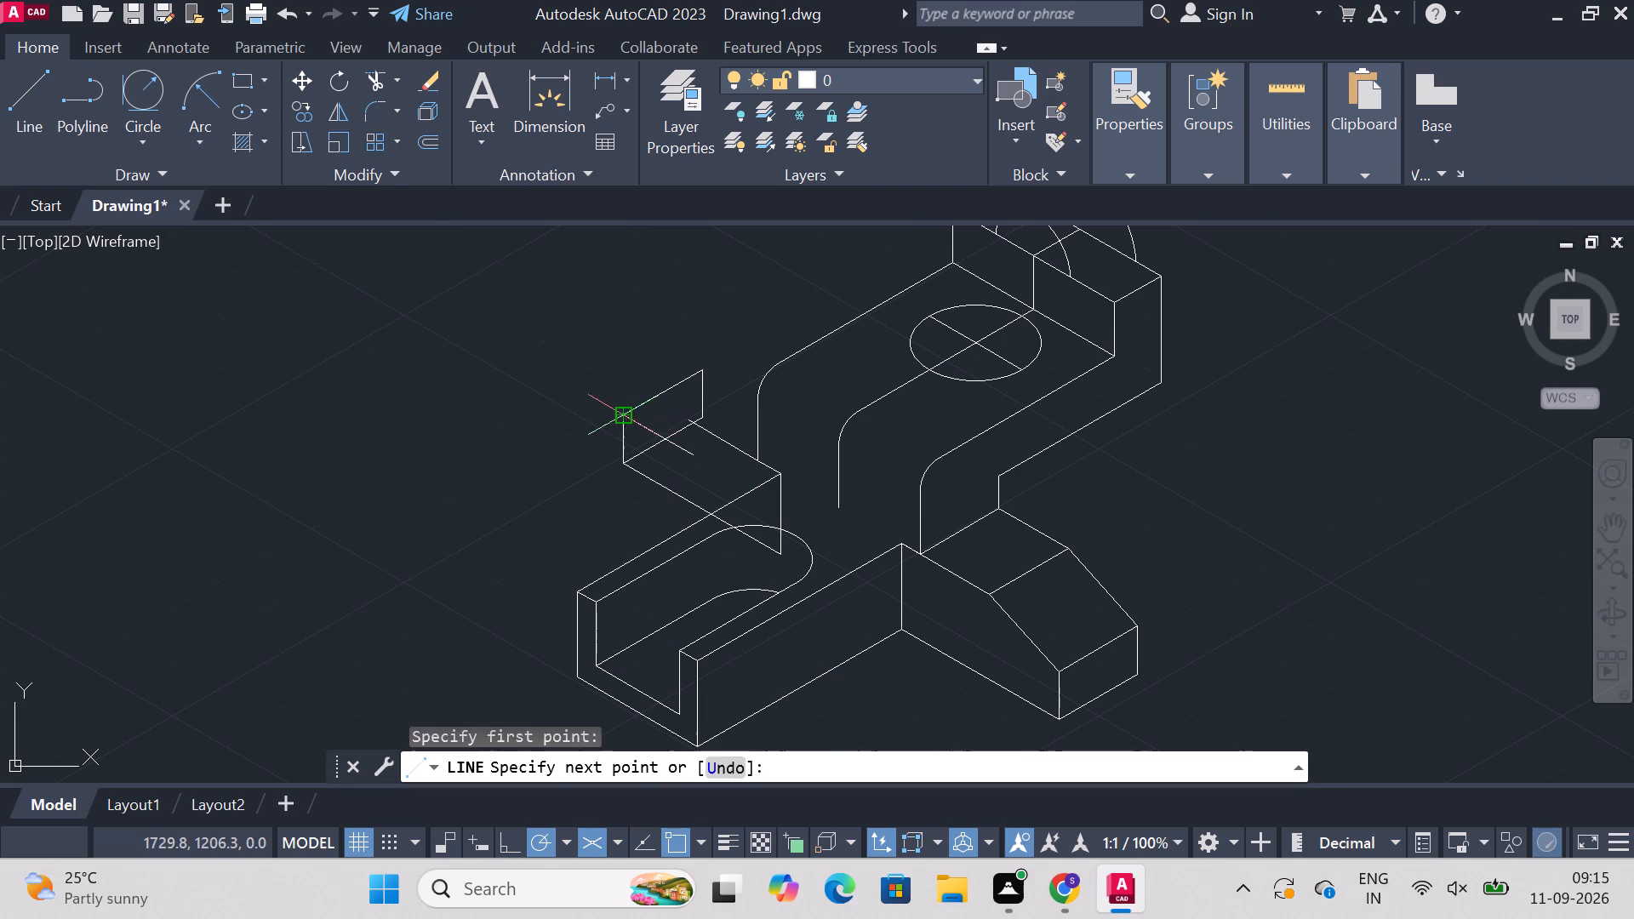
pyautogui.click(696, 420)
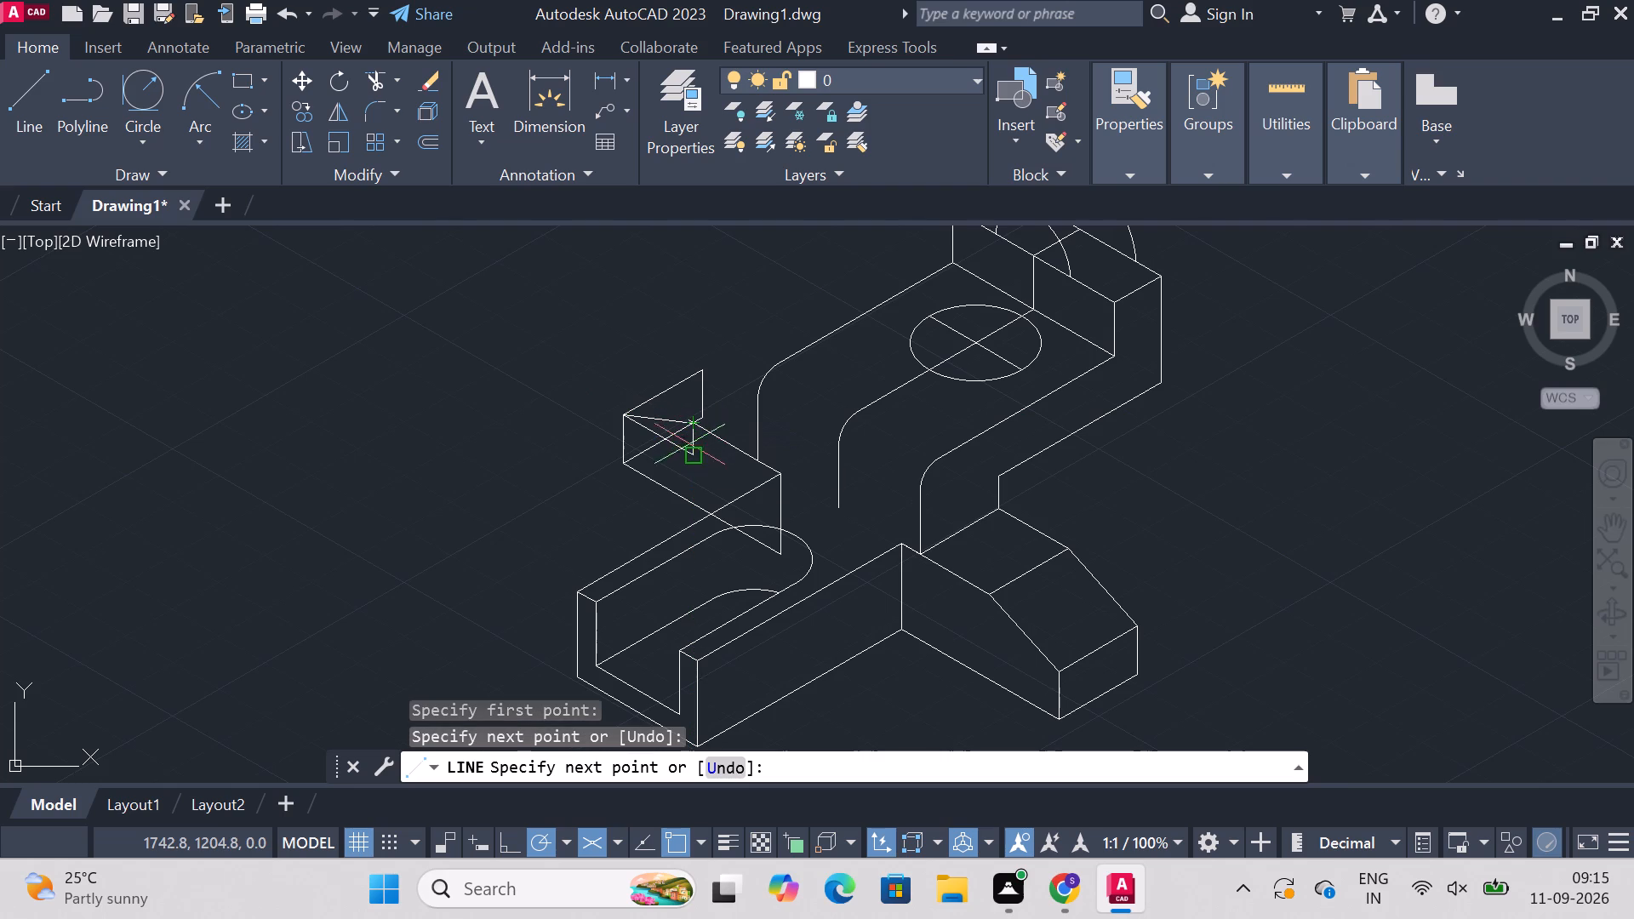
pyautogui.press('Escape')
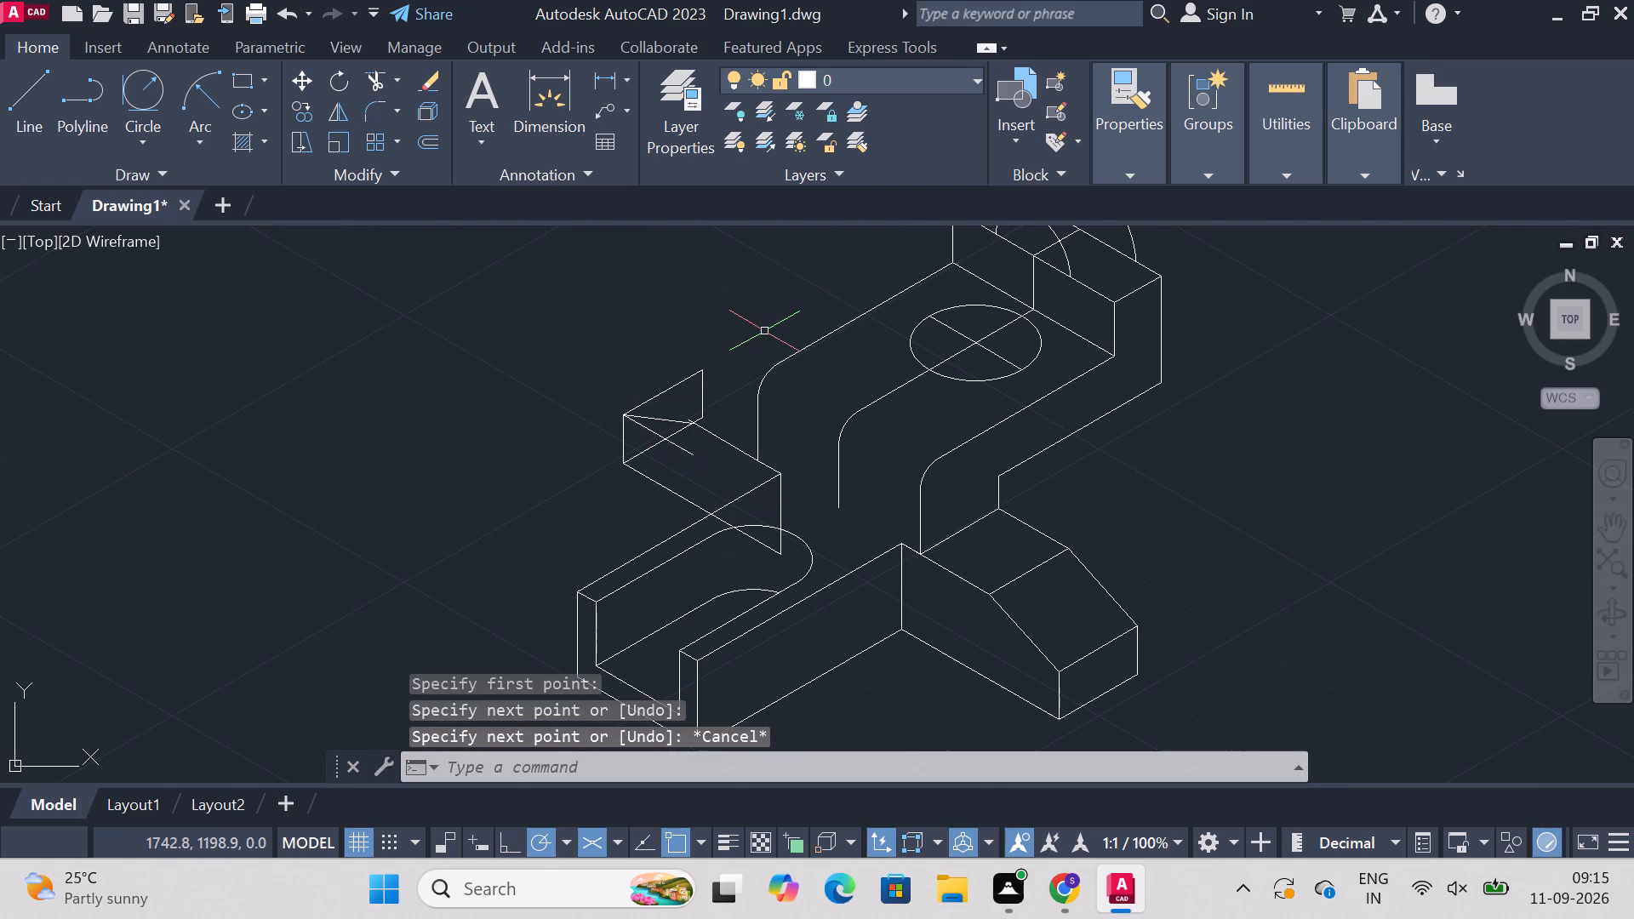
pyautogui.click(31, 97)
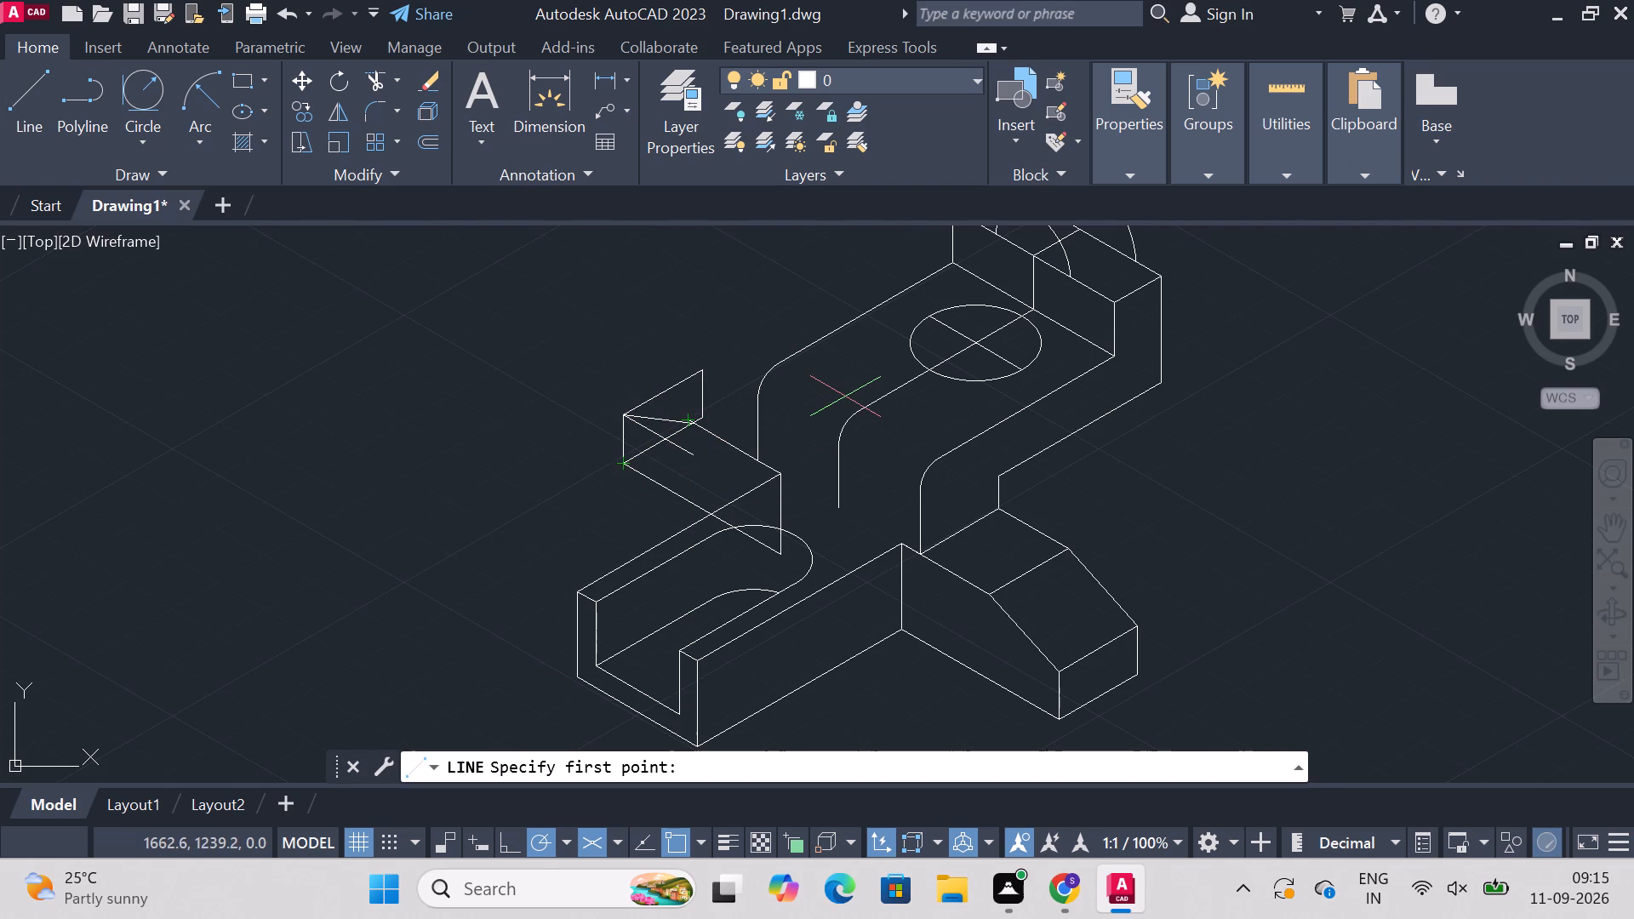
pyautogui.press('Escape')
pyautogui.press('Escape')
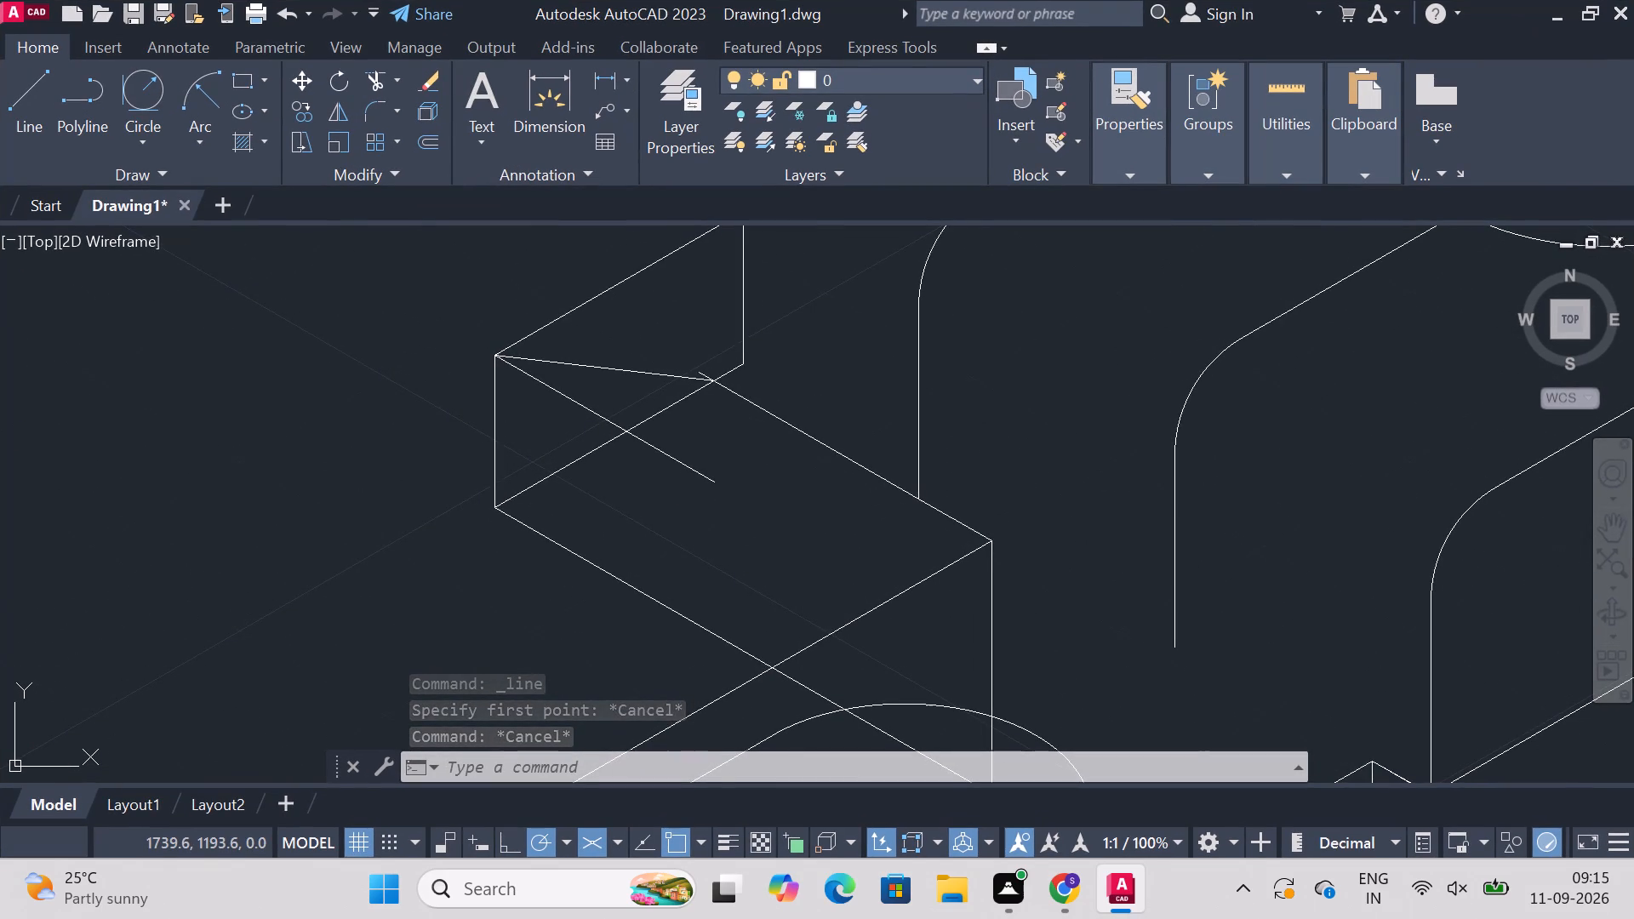
# Trim the 15 mm line's overshoot past the end face's bottom edge and remove the 15 mm line from the front top corner.
pyautogui.click(371, 73)
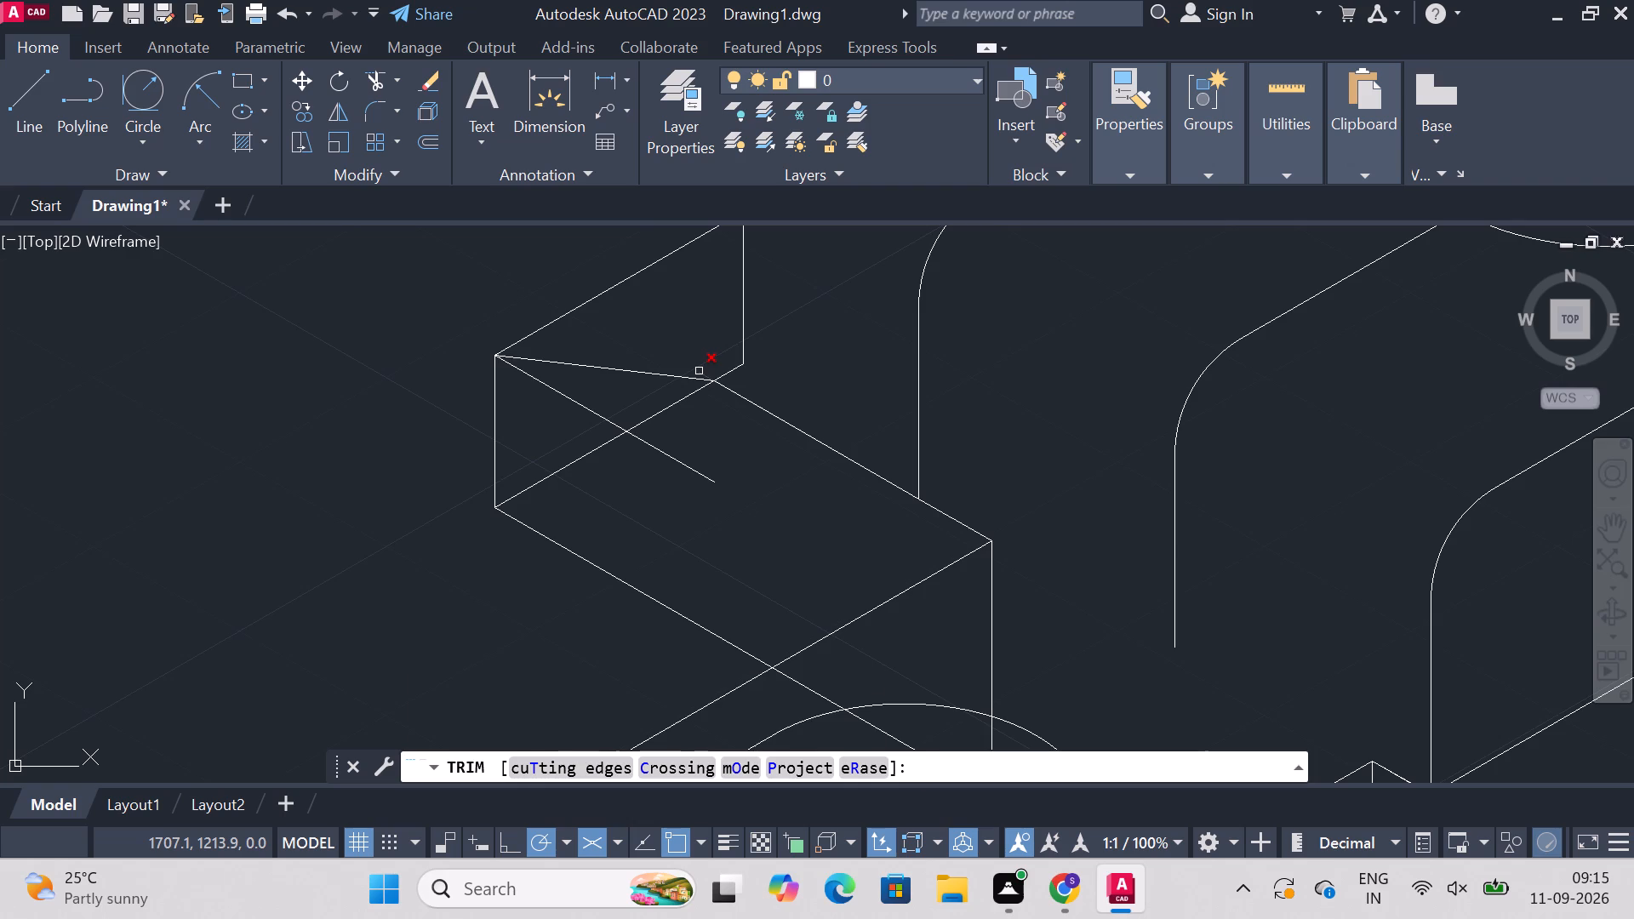
pyautogui.click(699, 371)
pyautogui.click(671, 459)
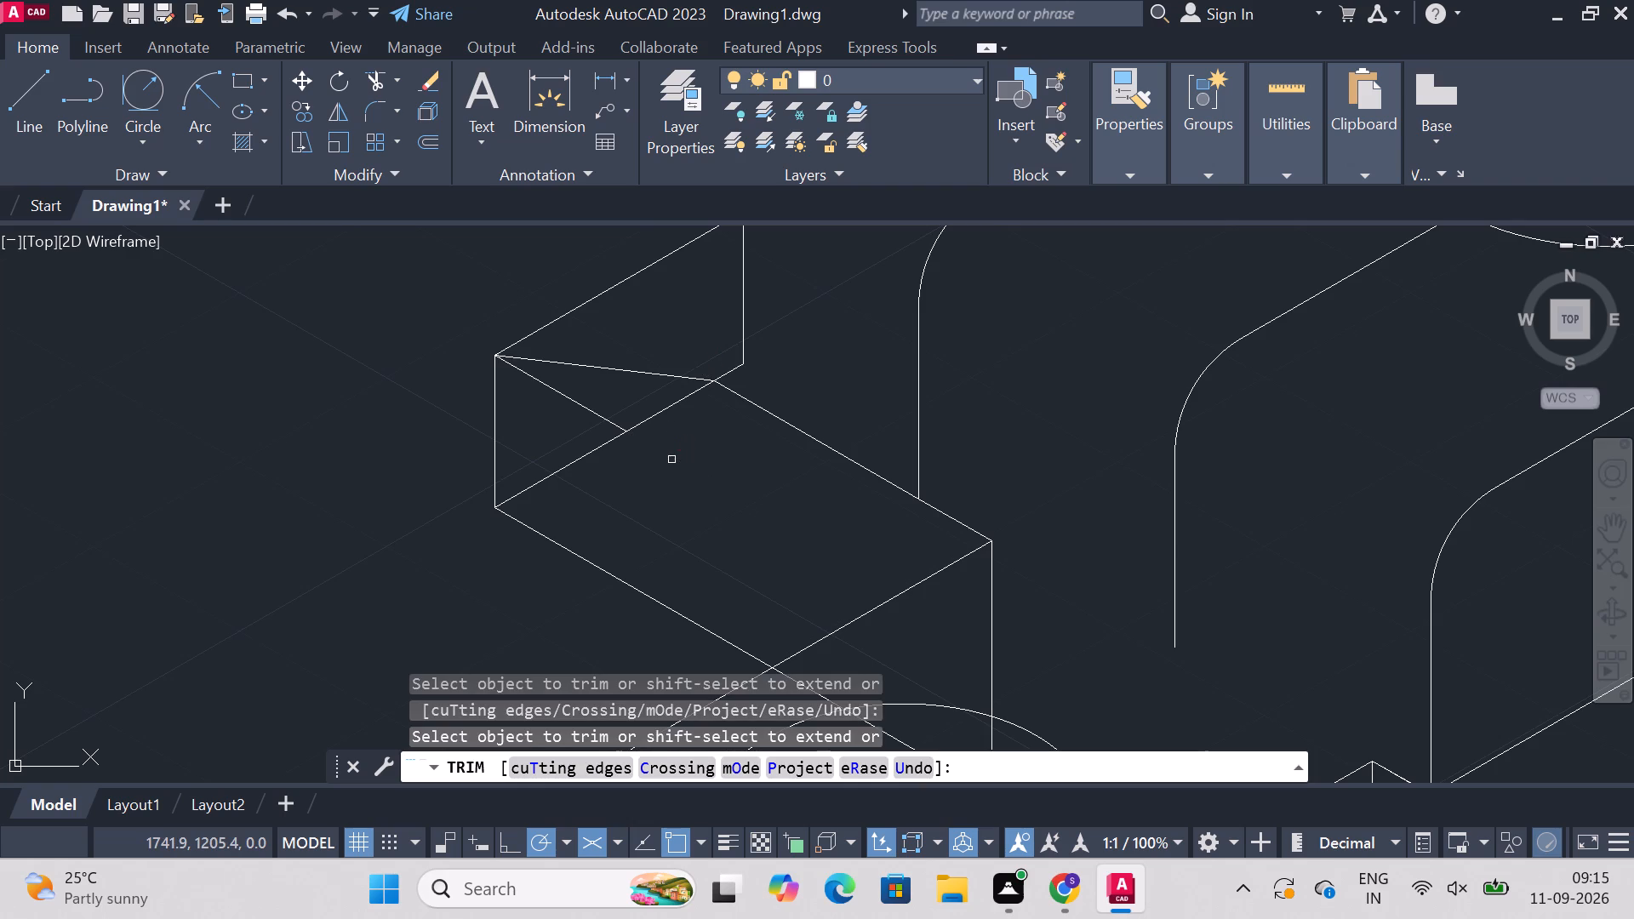
pyautogui.click(577, 411)
pyautogui.click(597, 386)
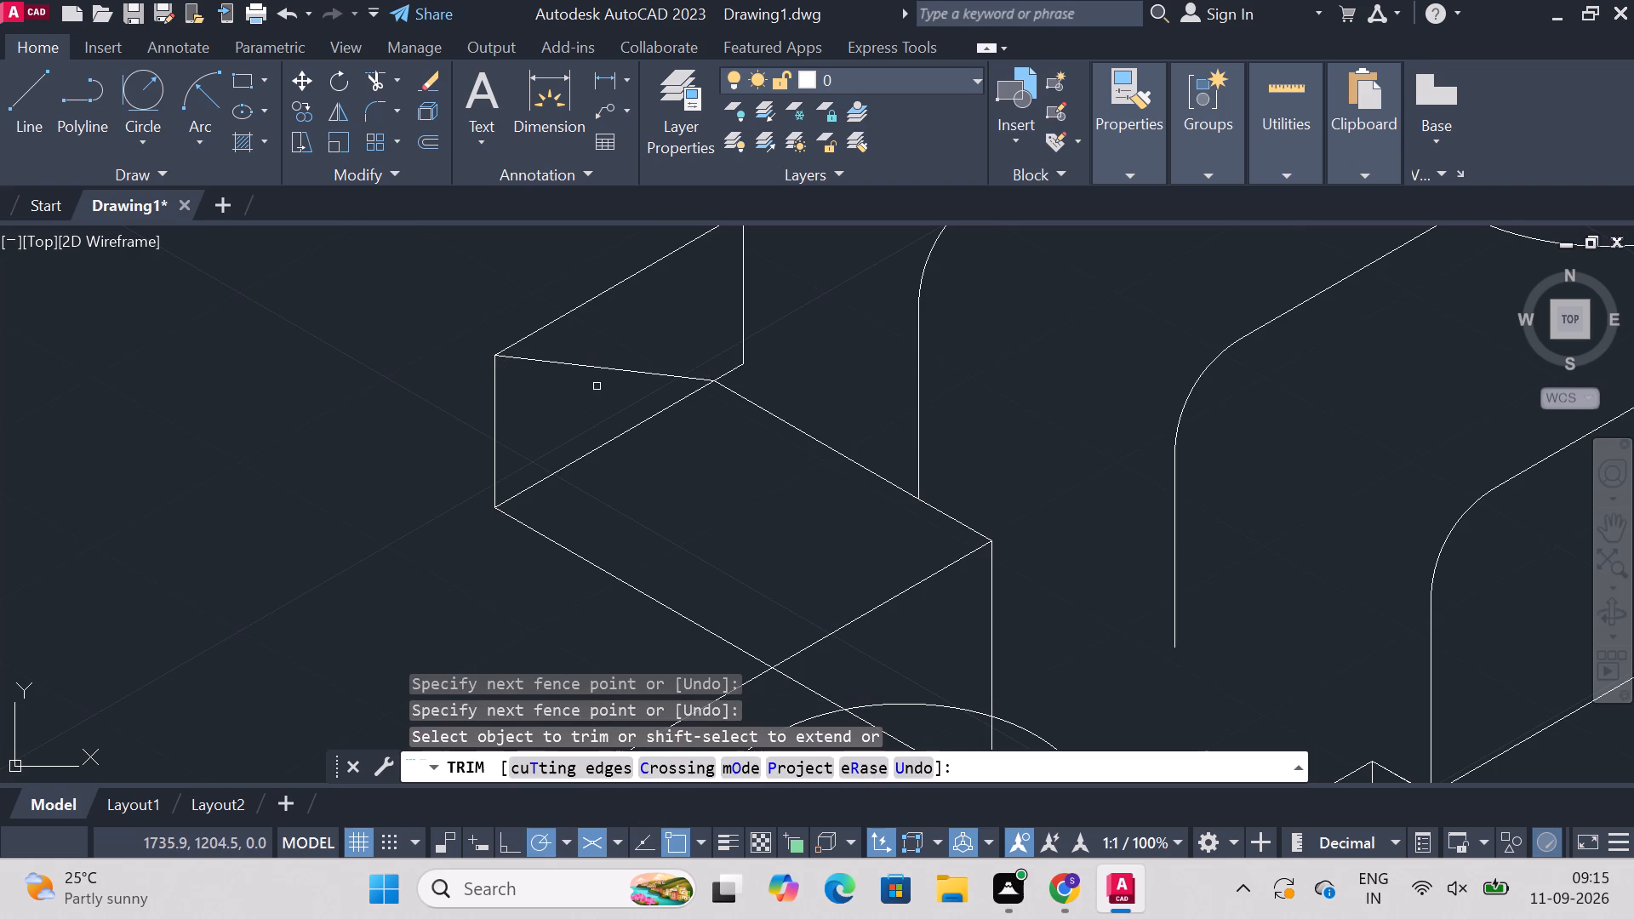
pyautogui.press('Escape')
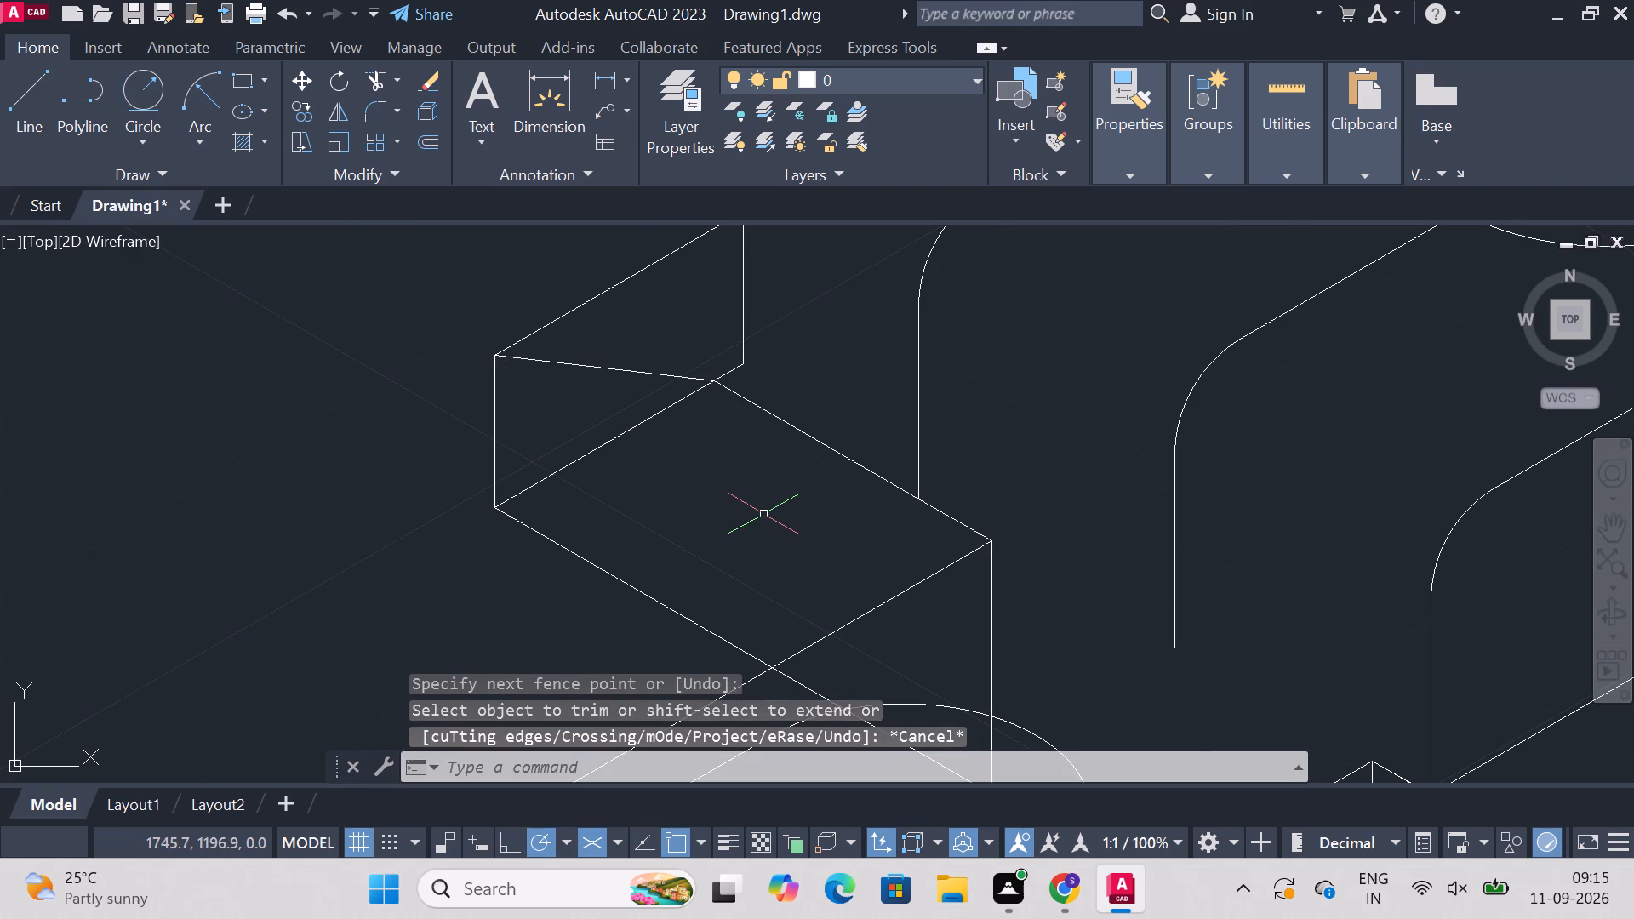
pyautogui.press('Escape')
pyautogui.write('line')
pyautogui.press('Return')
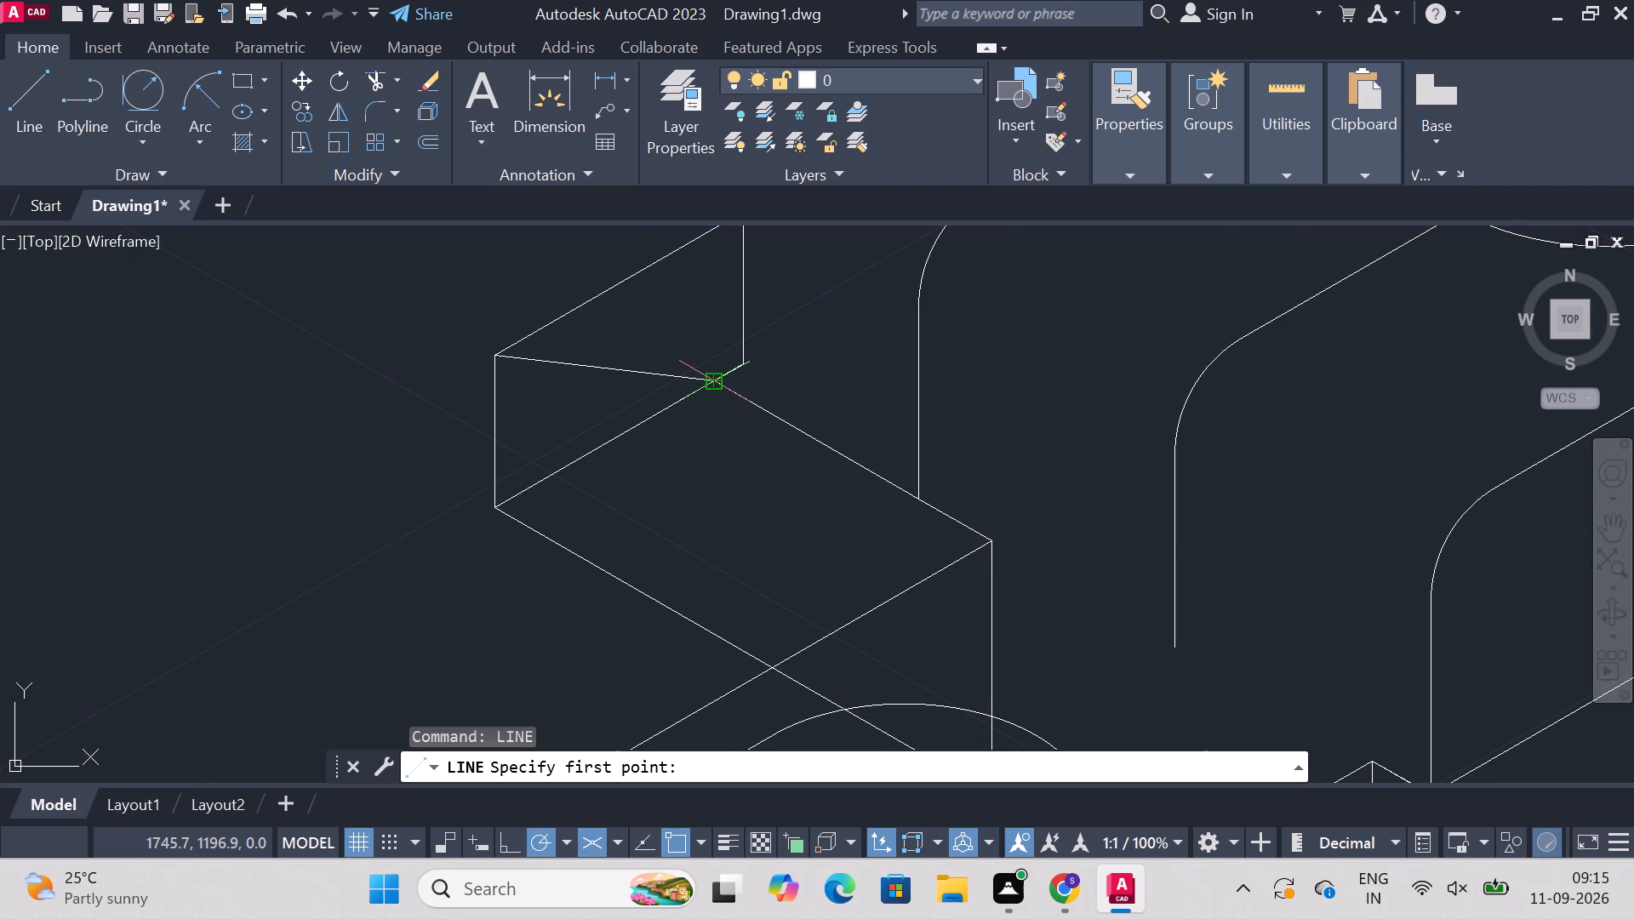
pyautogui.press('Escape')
# Trim away the end face's bottom edge on both sides of the sloped line's lower end.
pyautogui.write('trim')
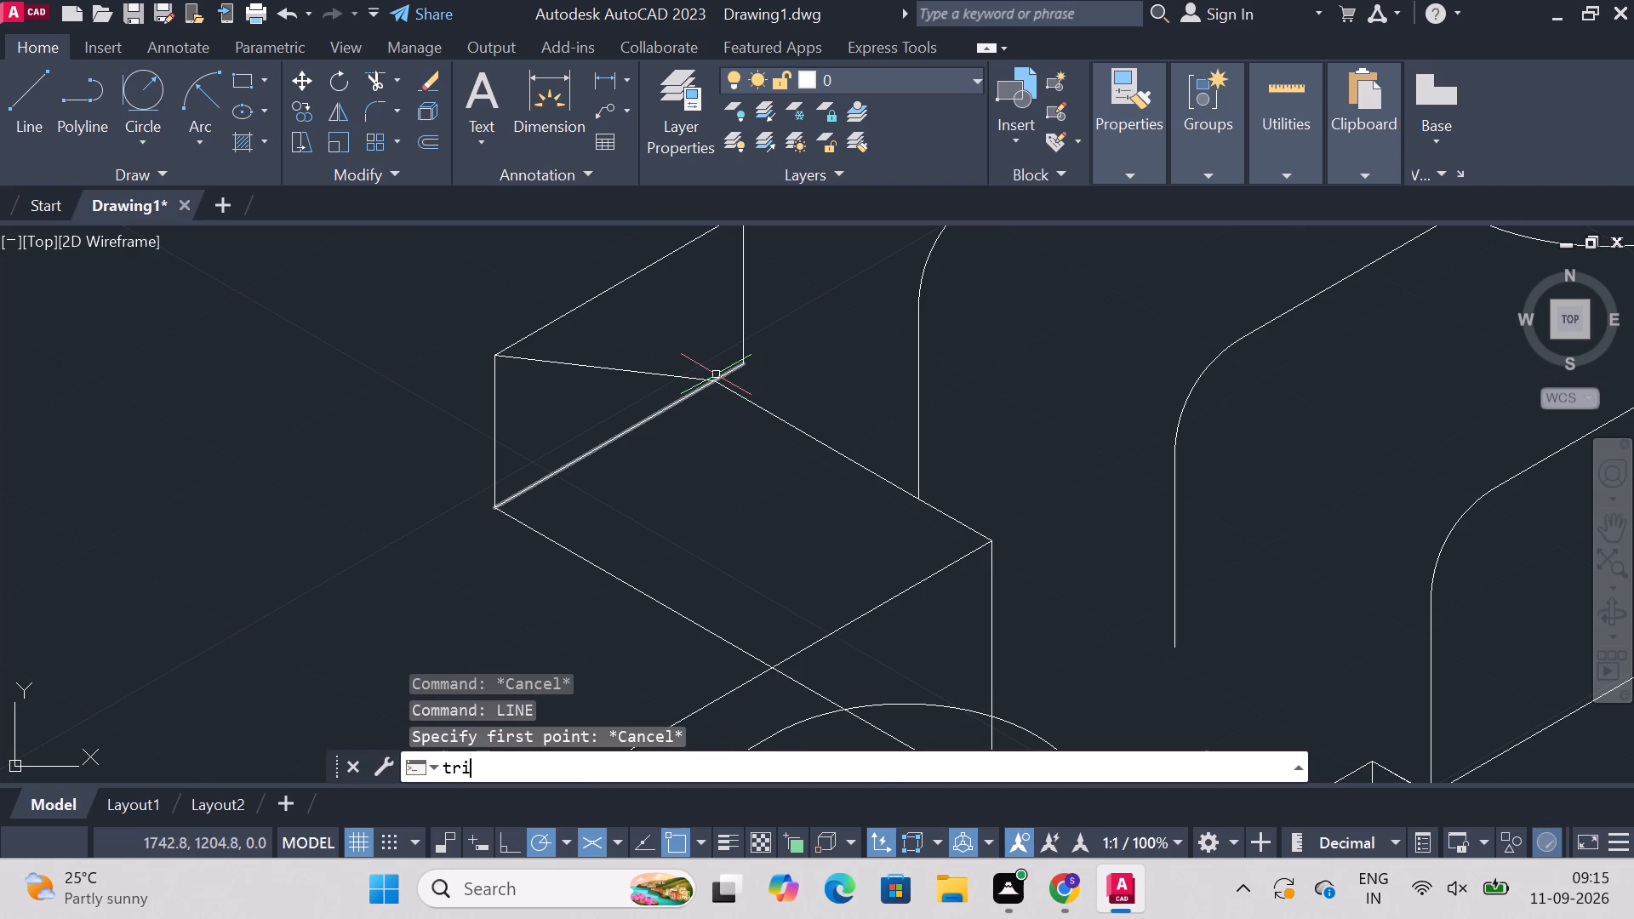
pyautogui.press('Return')
pyautogui.click(669, 410)
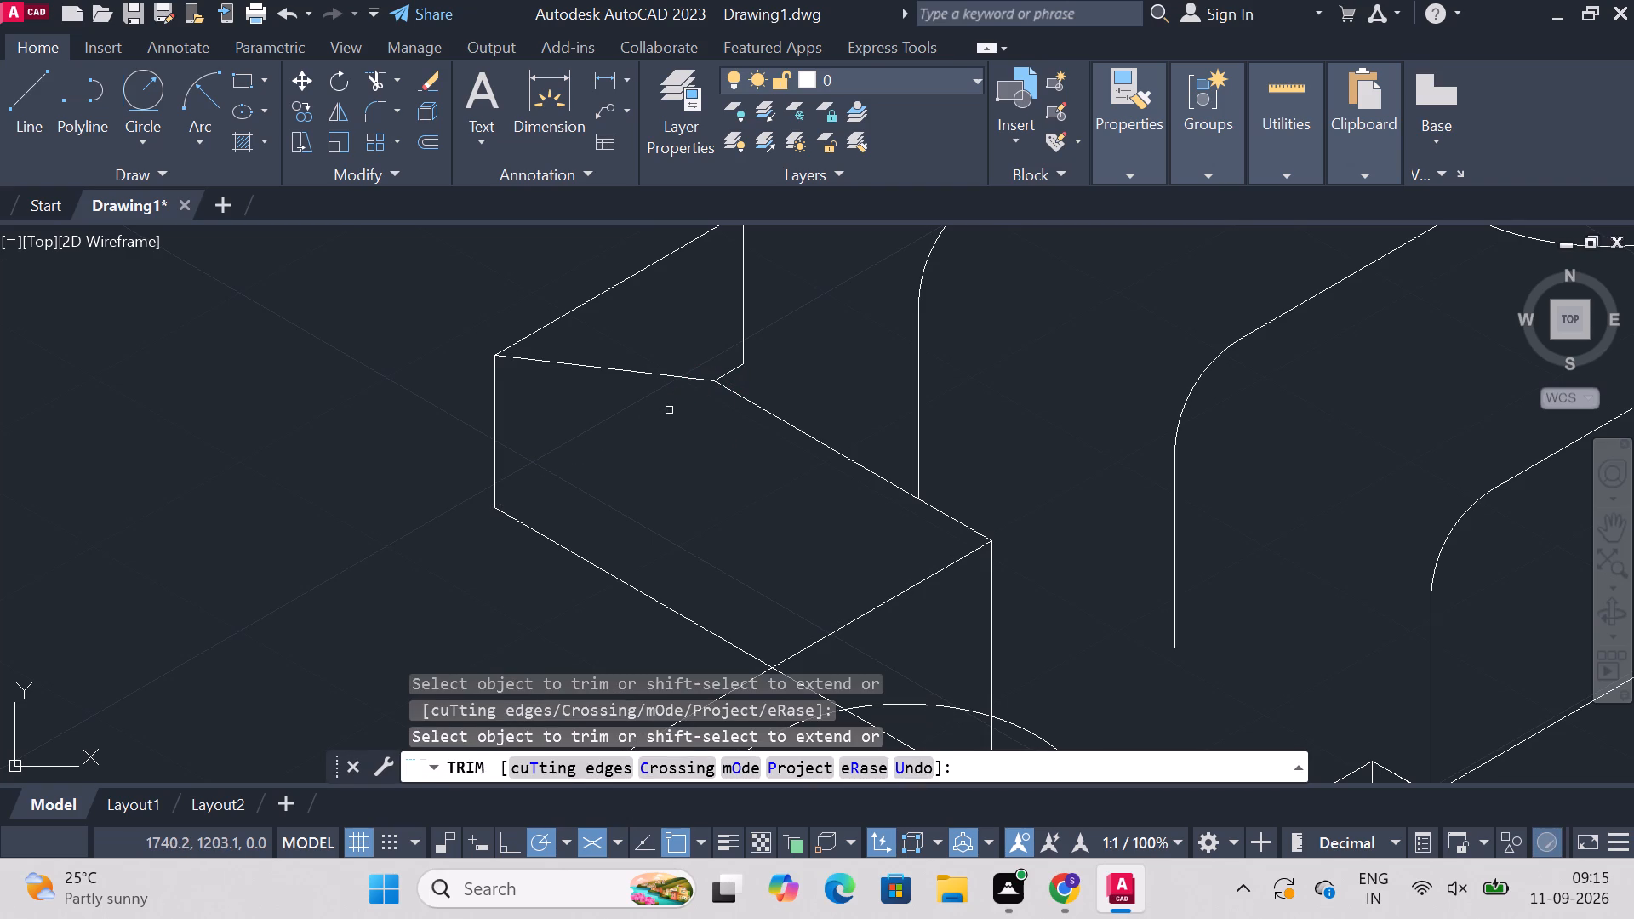
pyautogui.click(733, 374)
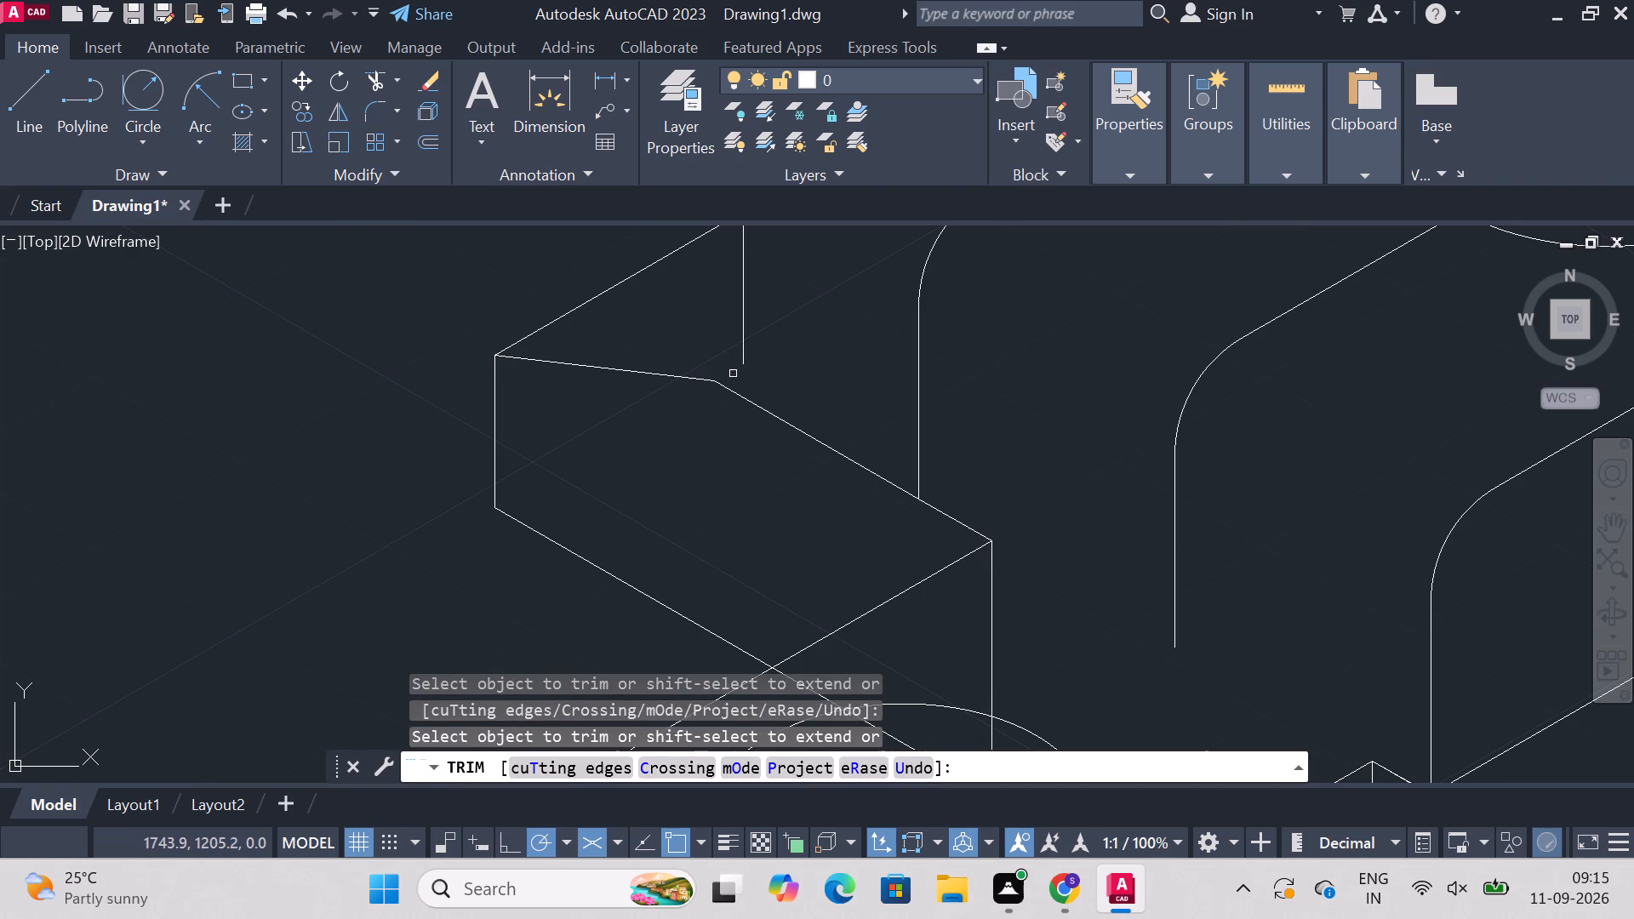
pyautogui.press('Escape')
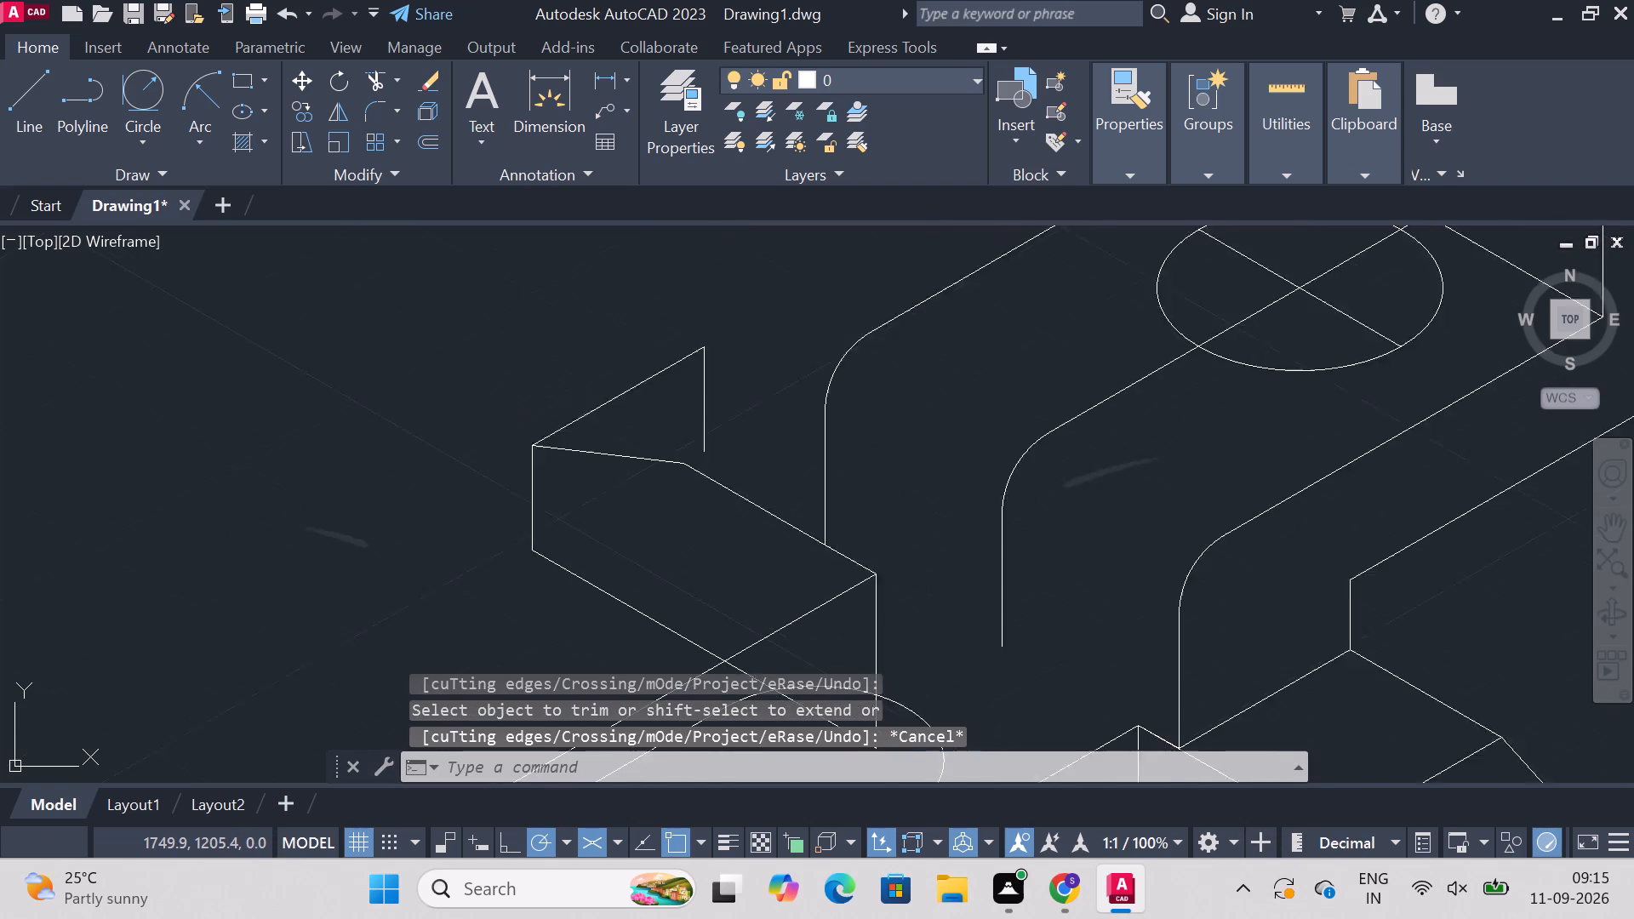
# Draw a 17 mm line at 30° from the sloped line's lower end, continuing to the far side block's rear top corner.
pyautogui.write('line')
pyautogui.press('Return')
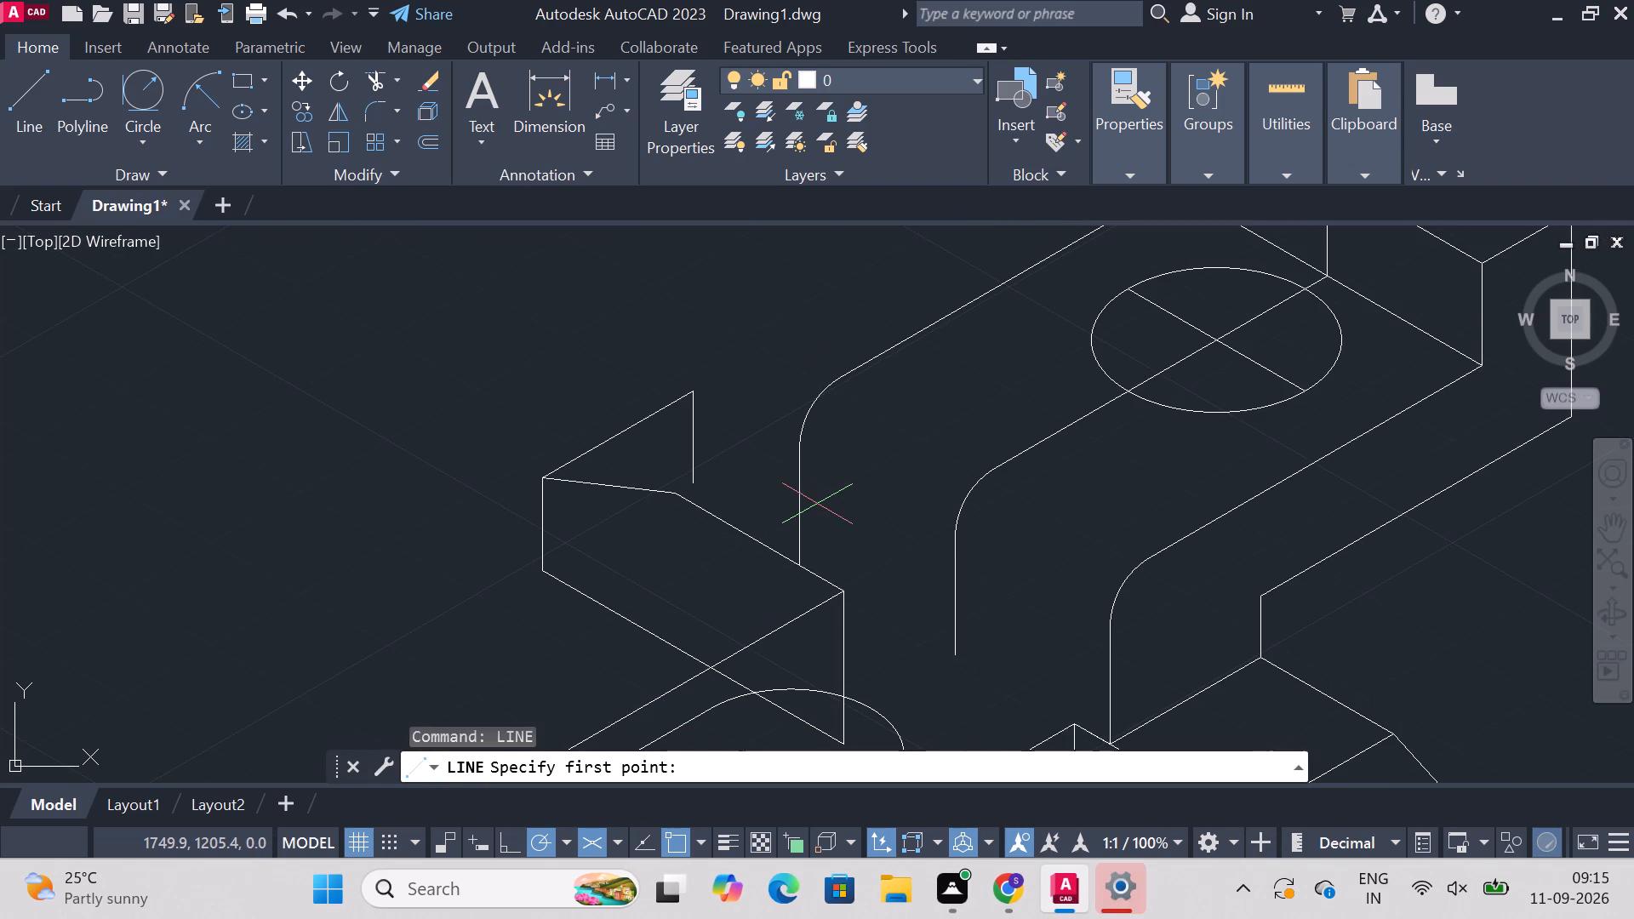
pyautogui.click(668, 488)
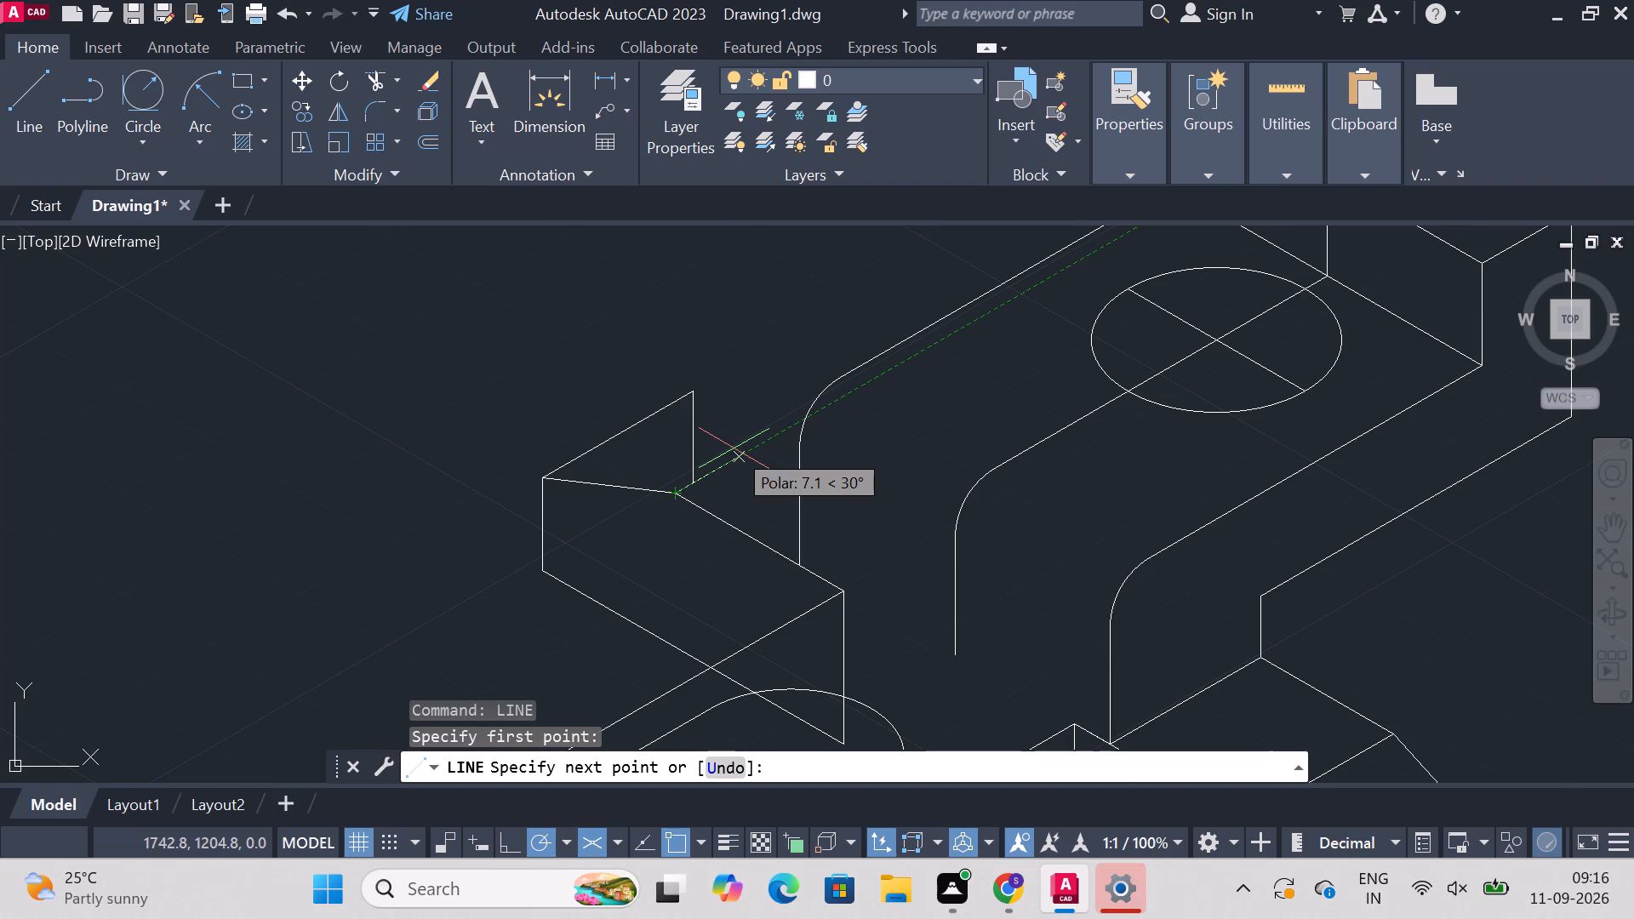
pyautogui.write('17')
pyautogui.press('Return')
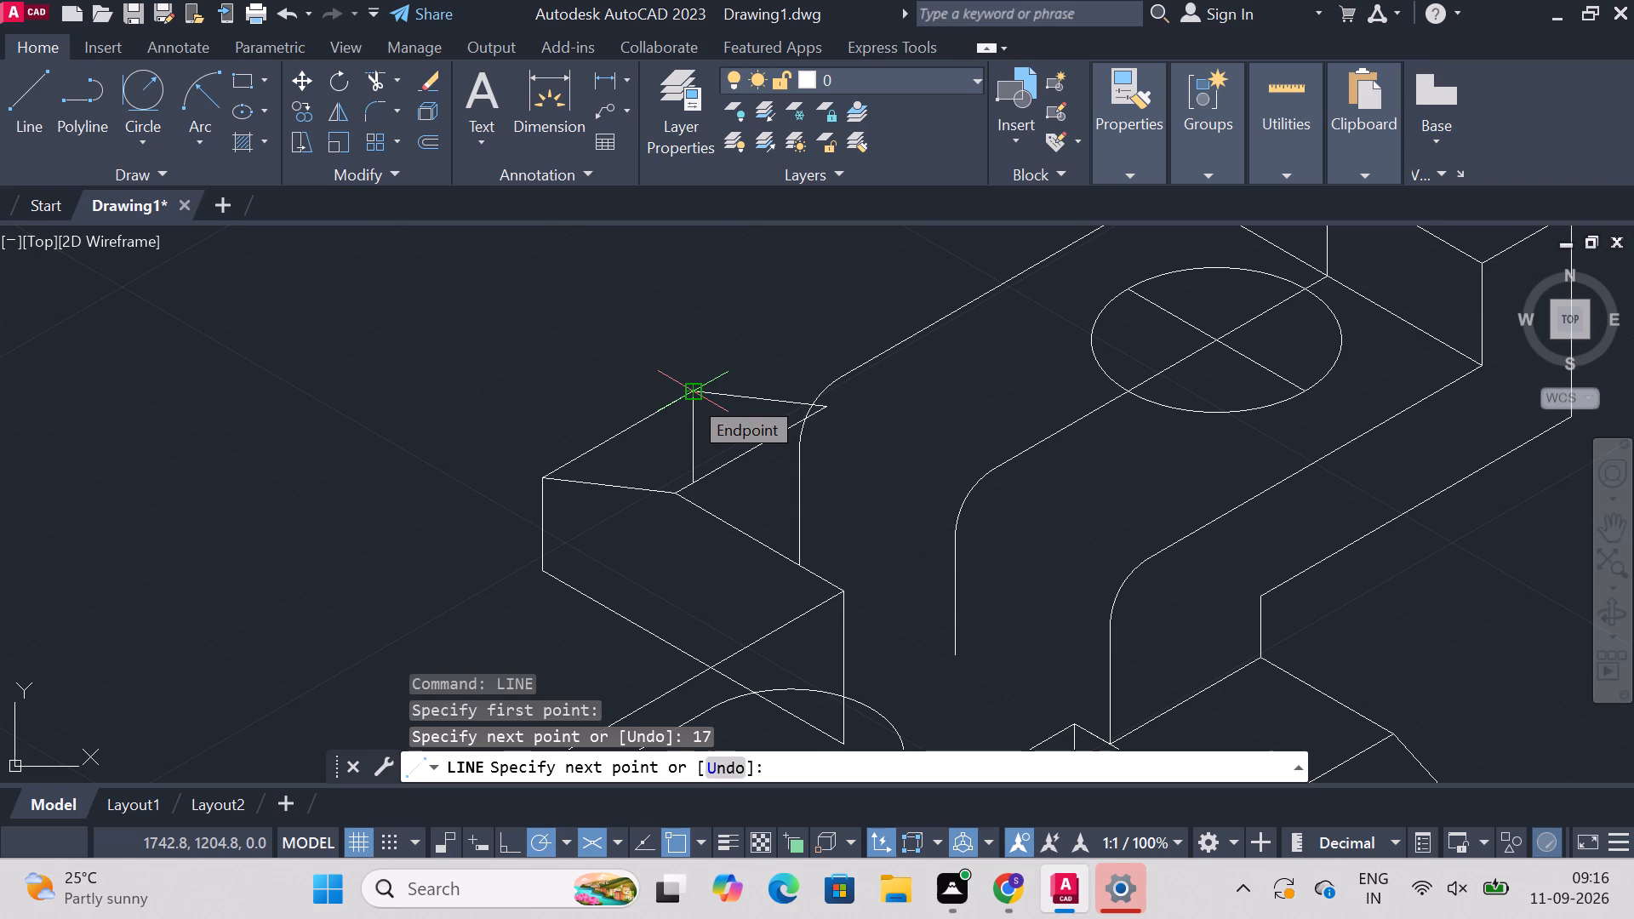
pyautogui.click(689, 396)
pyautogui.press('Escape')
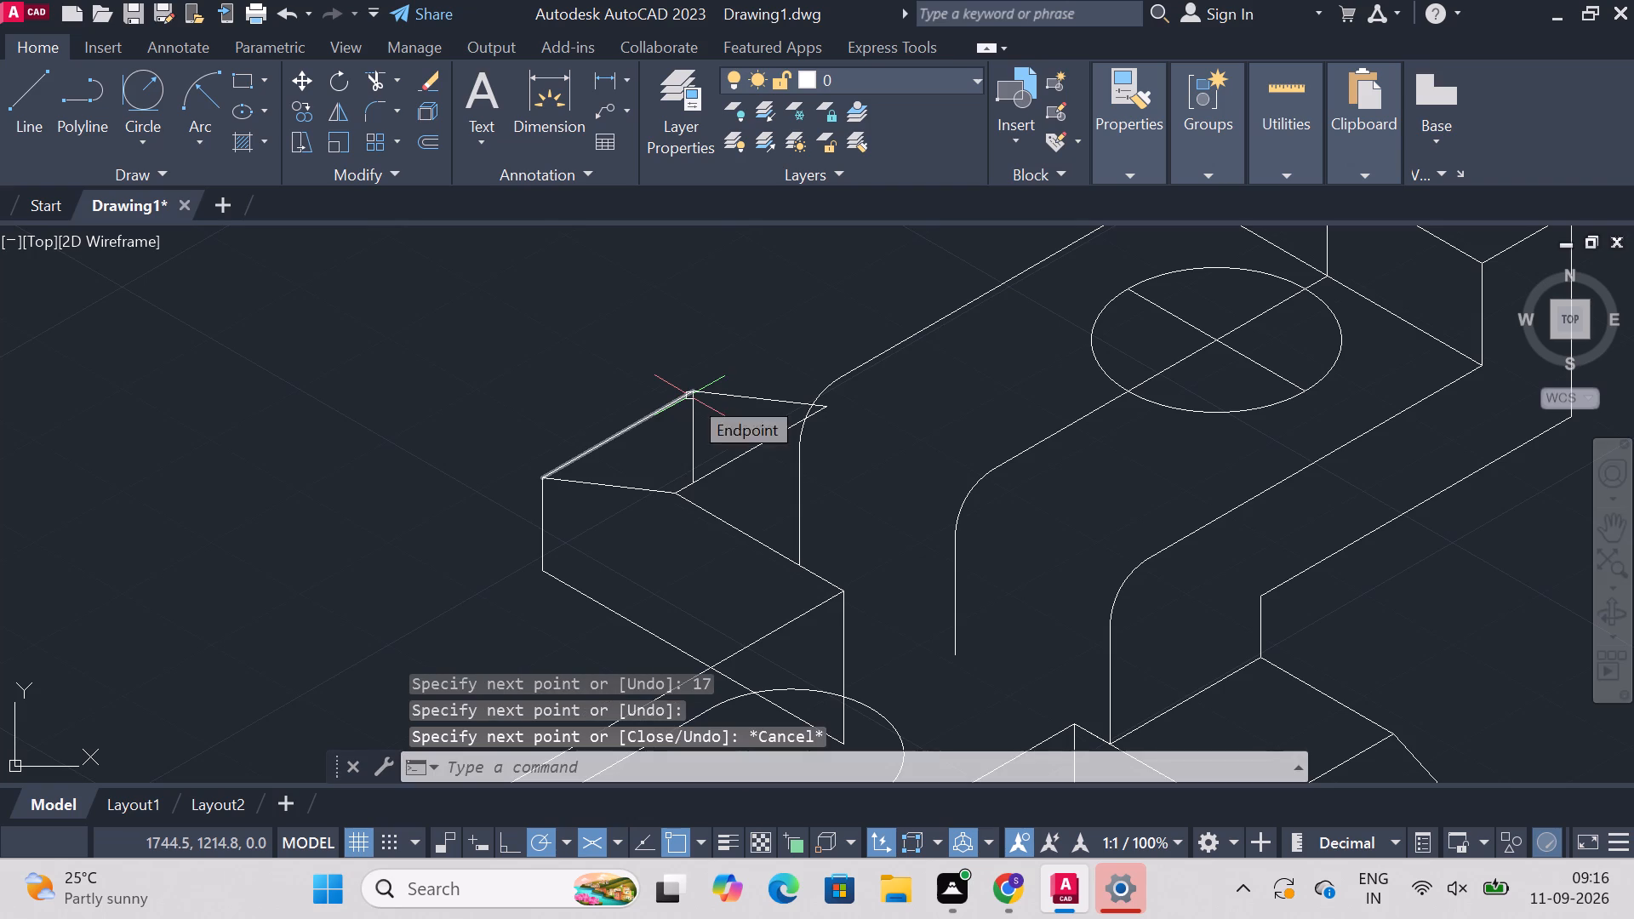
# Trim the far side block's rear vertical line and the new lines' ends crossing the raised block's far fillet arc.
pyautogui.write('trim')
pyautogui.press('Return')
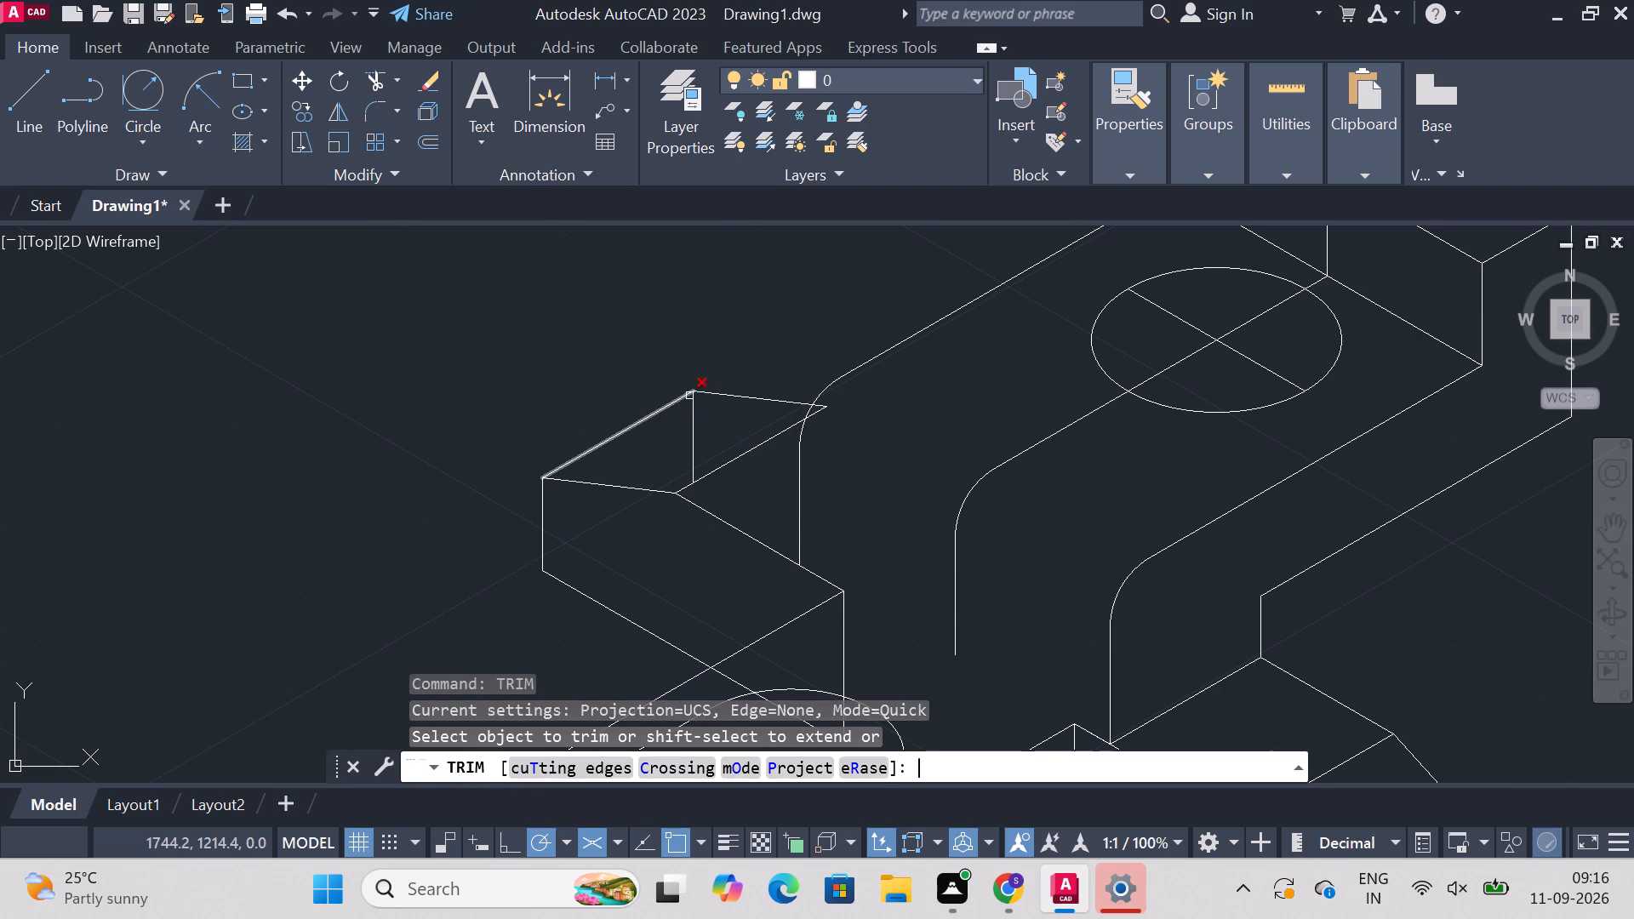
pyautogui.click(694, 442)
pyautogui.press('Escape')
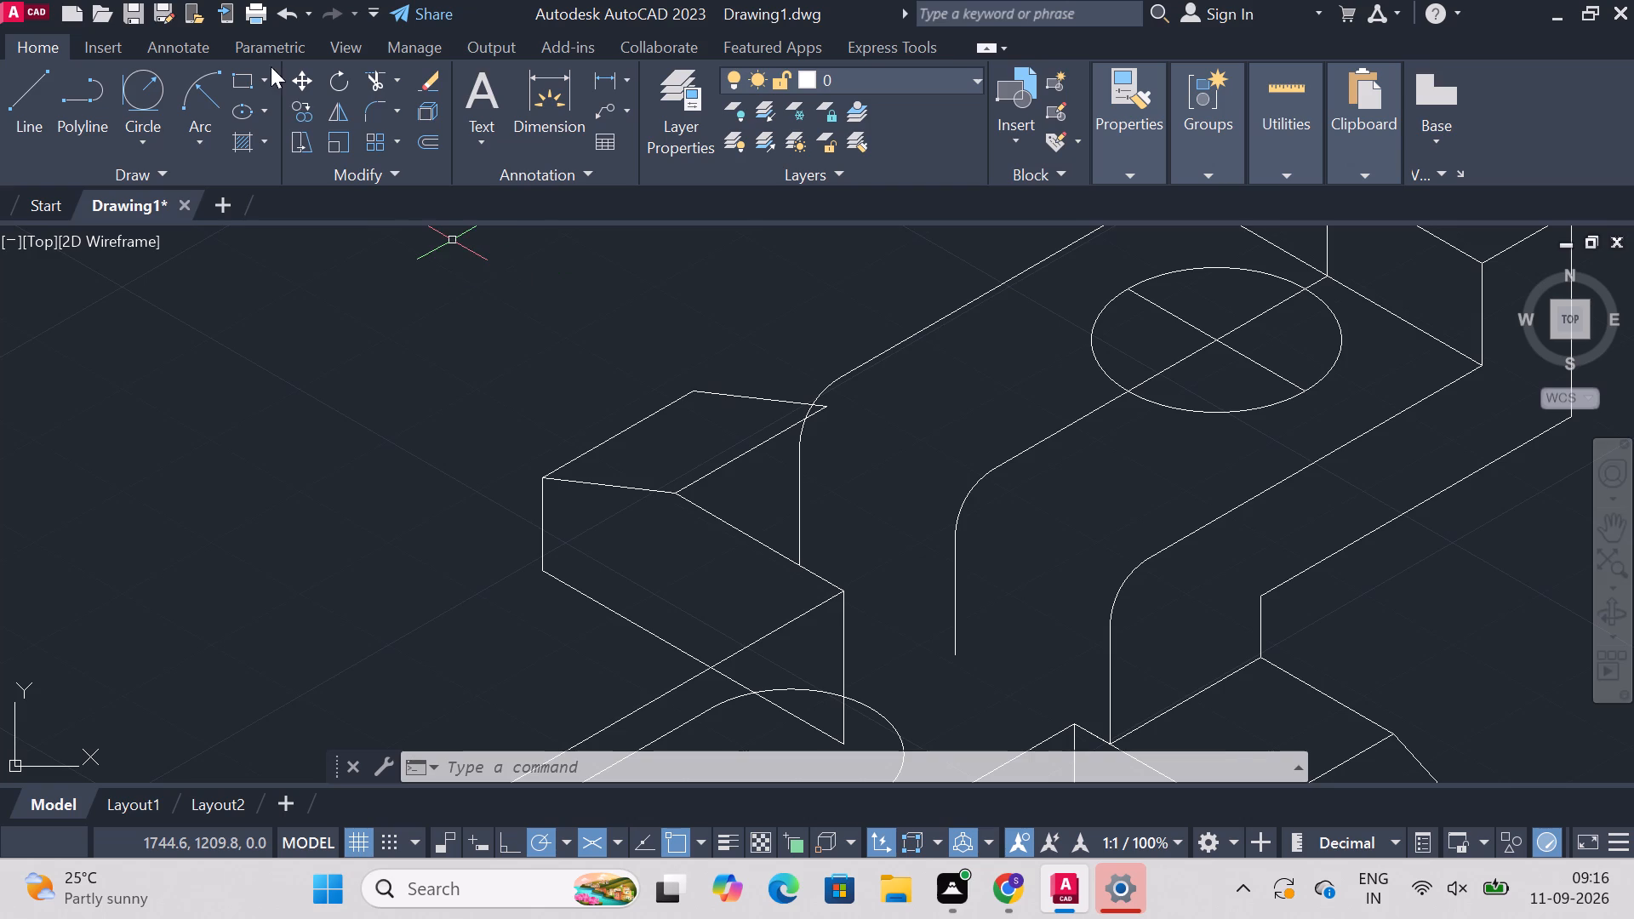
pyautogui.click(378, 77)
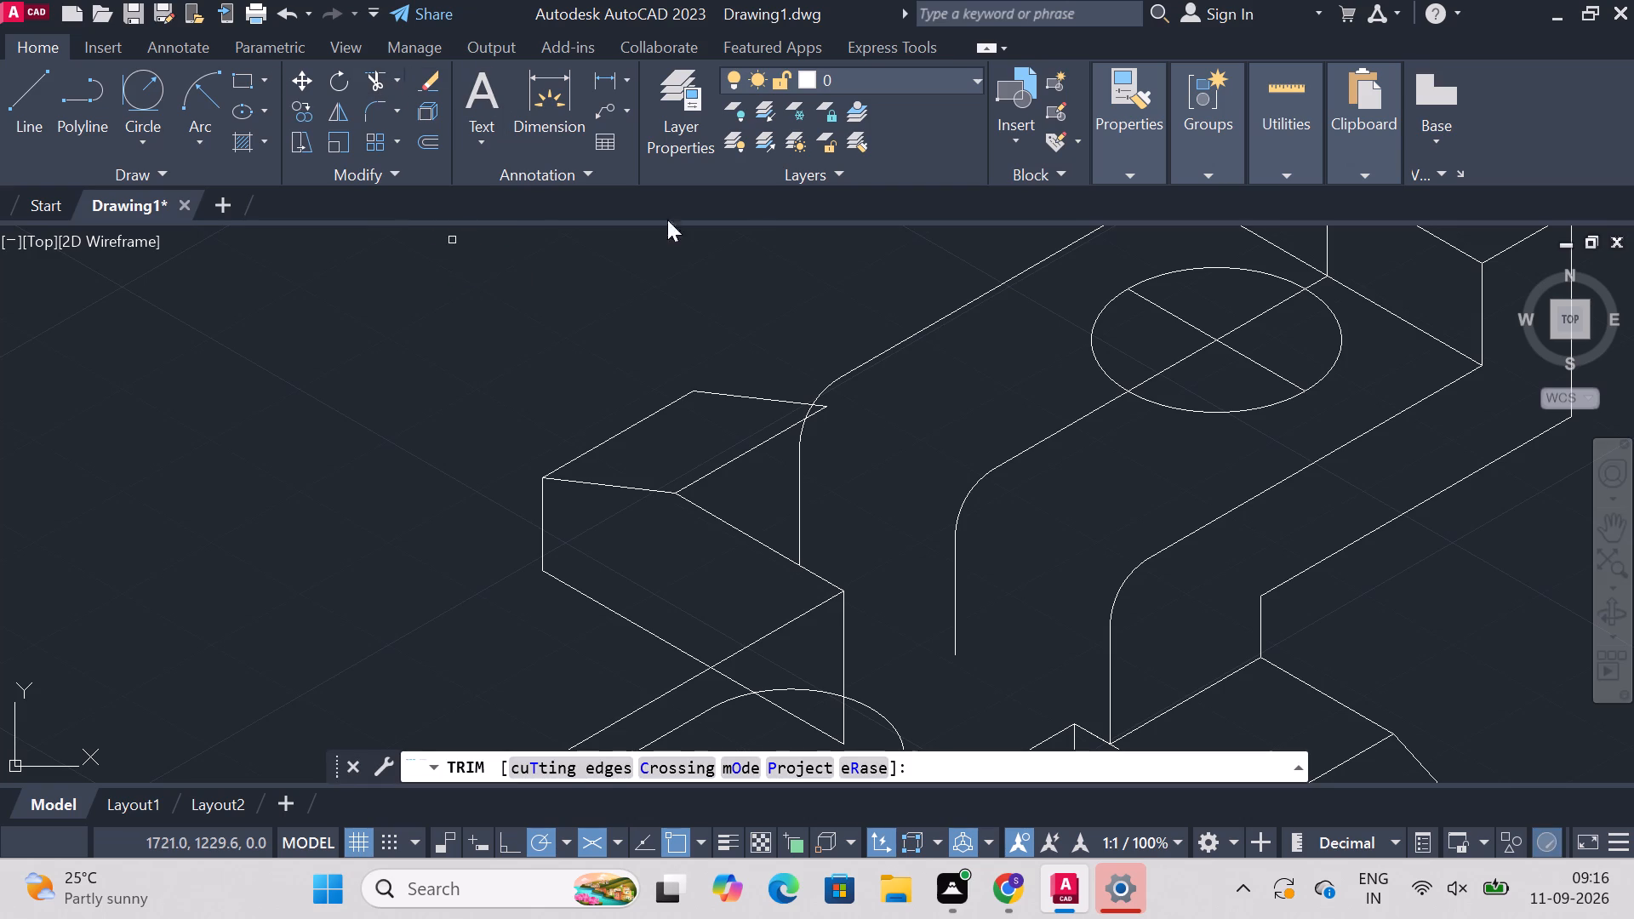
pyautogui.click(827, 406)
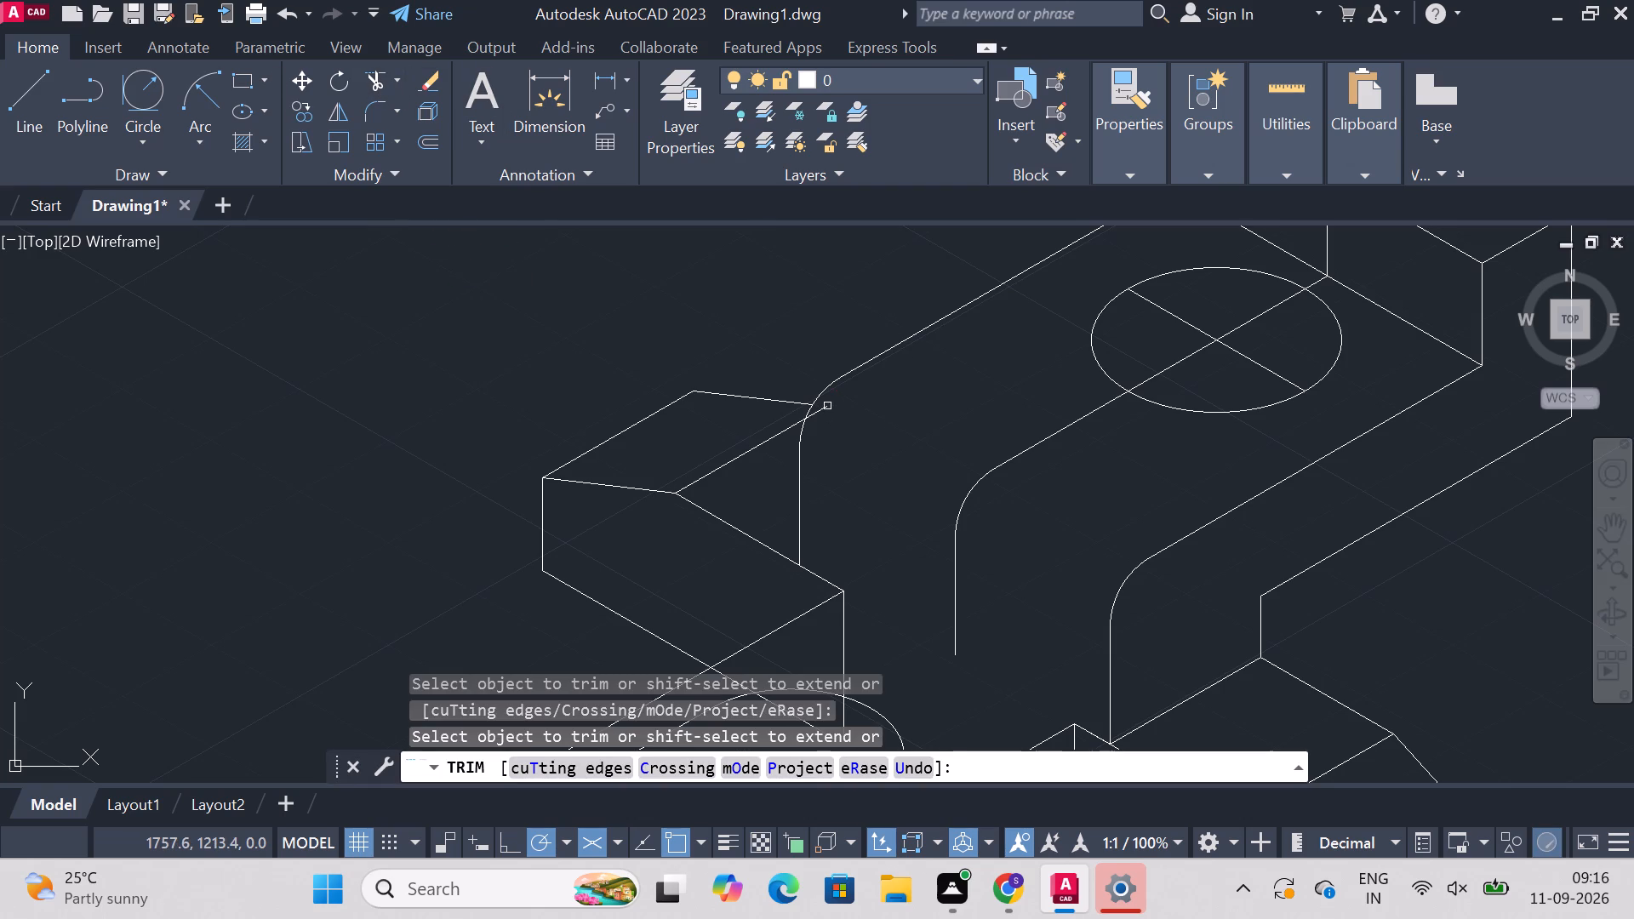
pyautogui.click(821, 412)
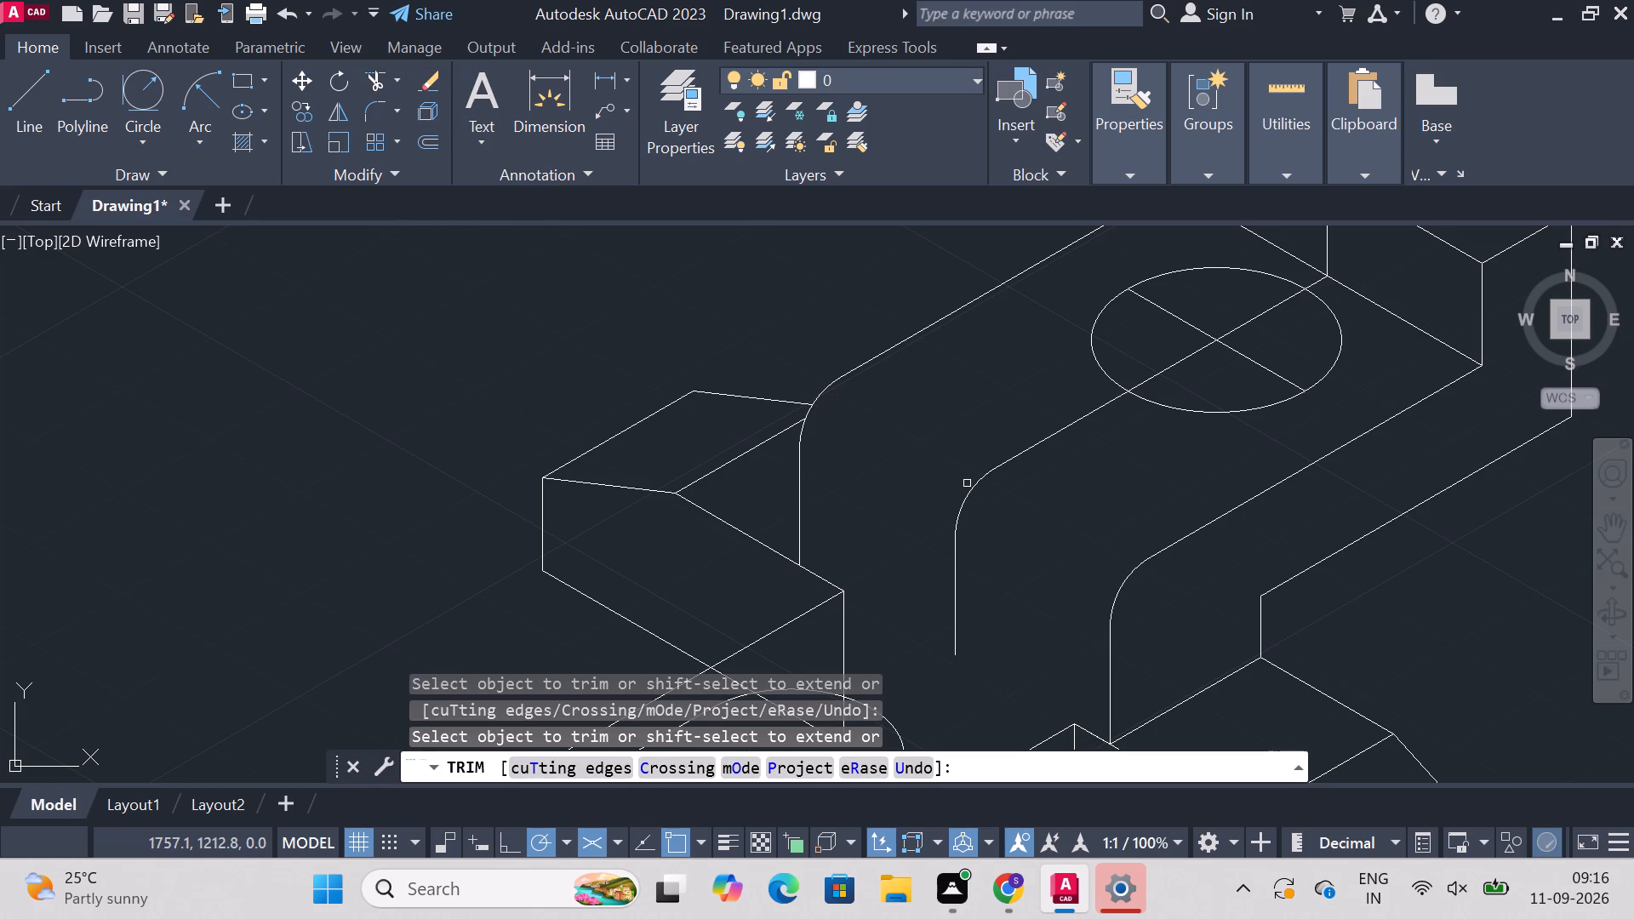
pyautogui.press('Escape')
pyautogui.press('Escape')
pyautogui.press('Escape')
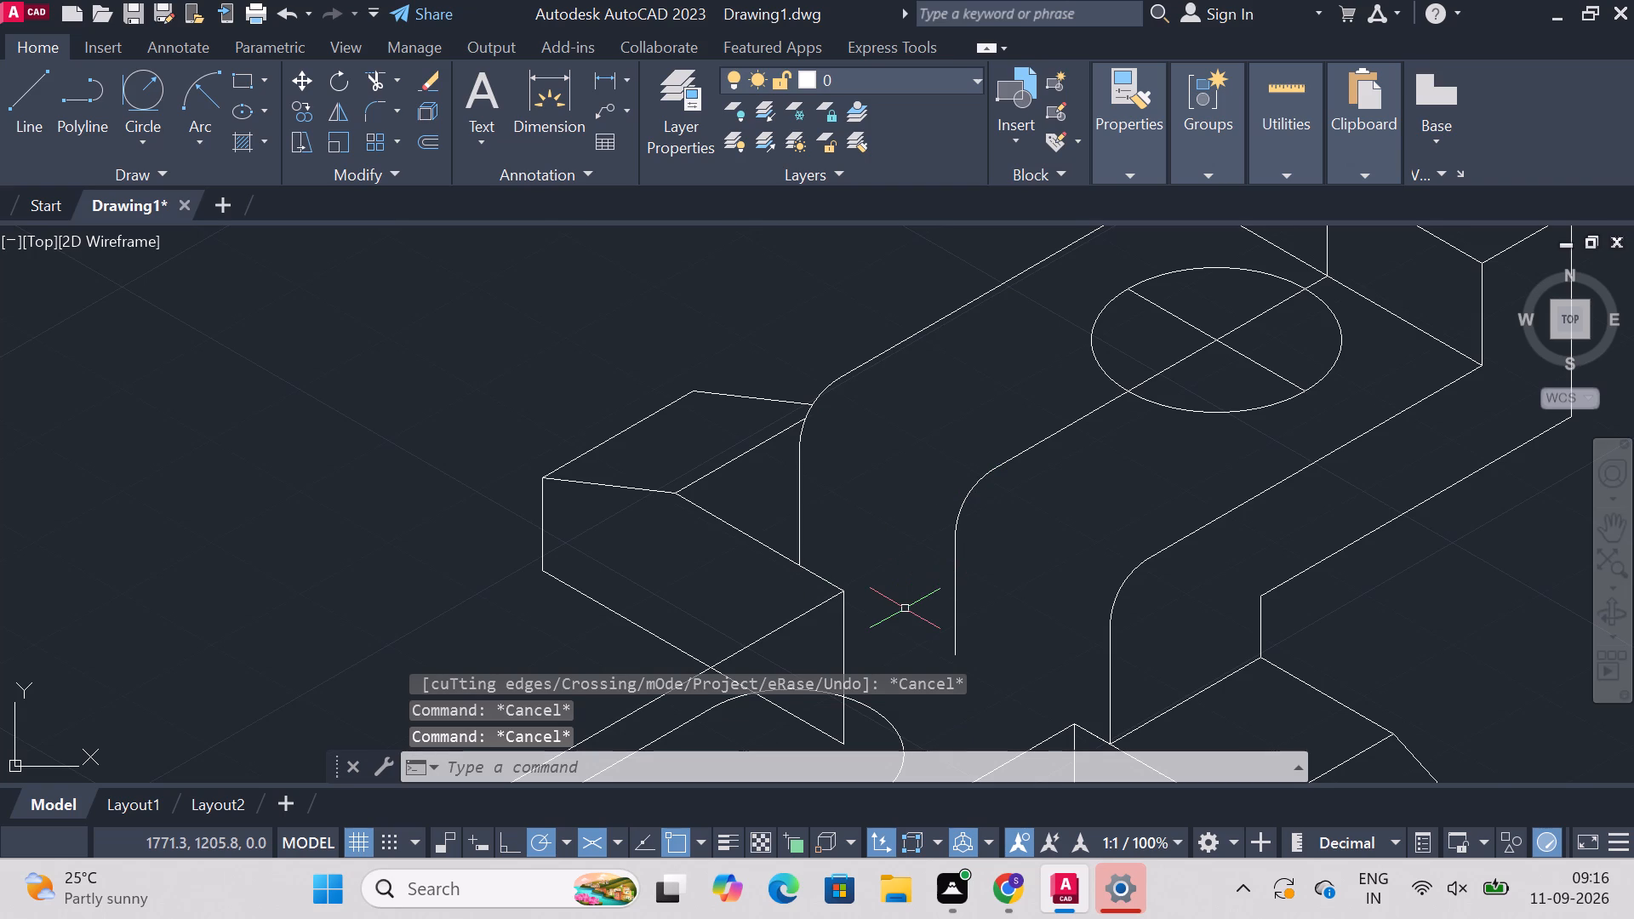
# Select the raised block's middle vertical line and load the ISO dash space linetype ACAD_ISO03W100 into the drawing.
pyautogui.click(955, 575)
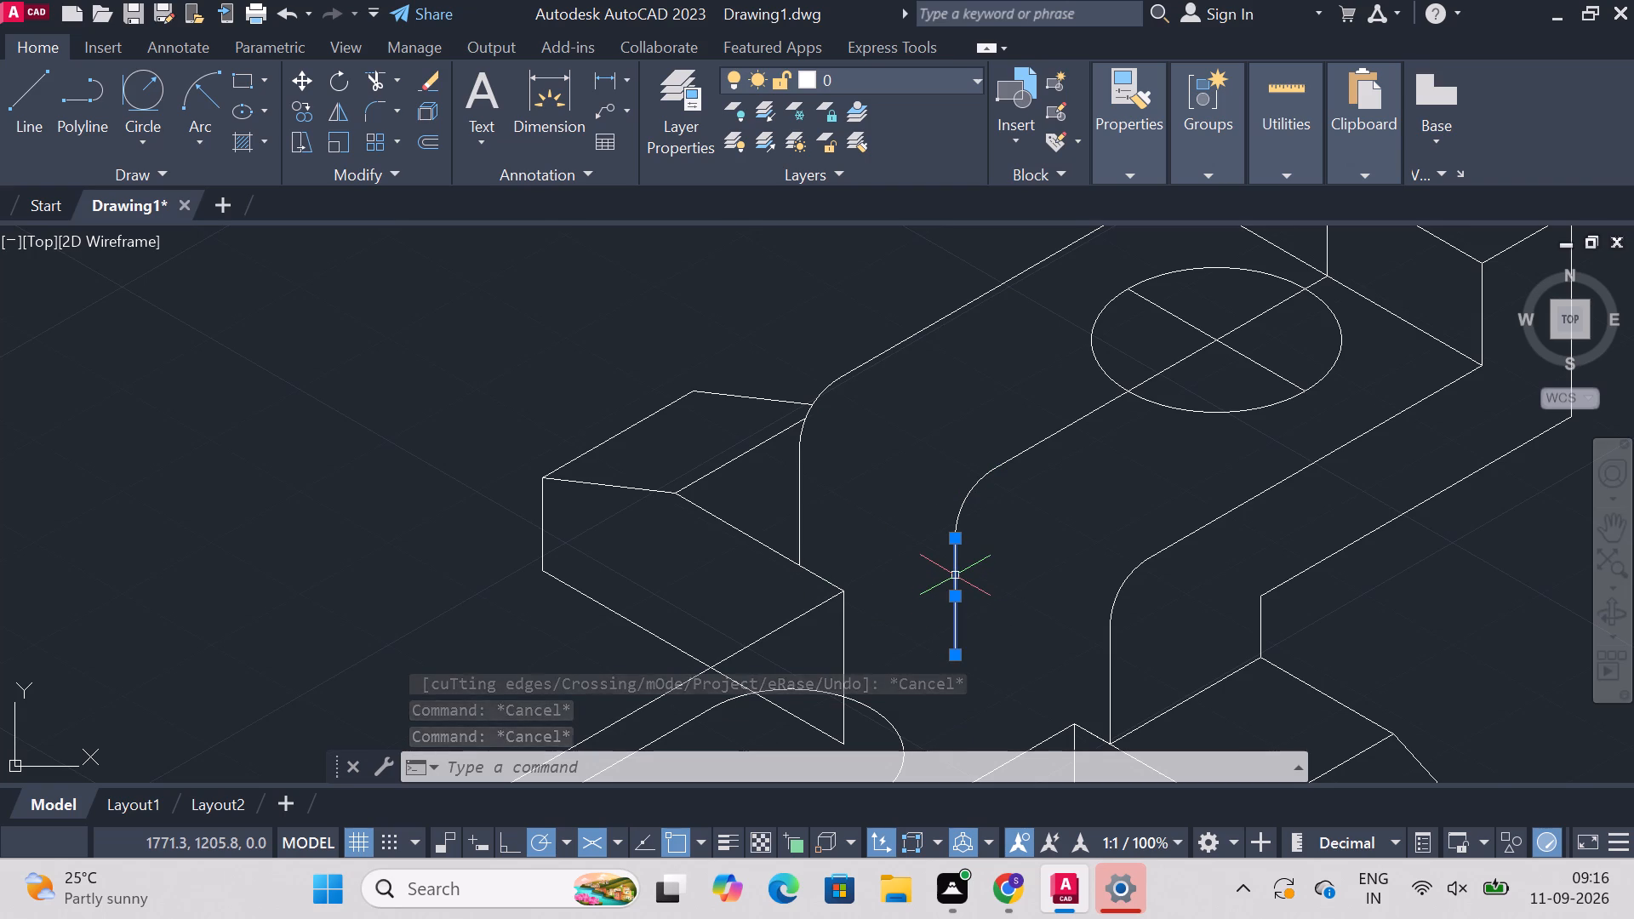
pyautogui.doubleClick(955, 575)
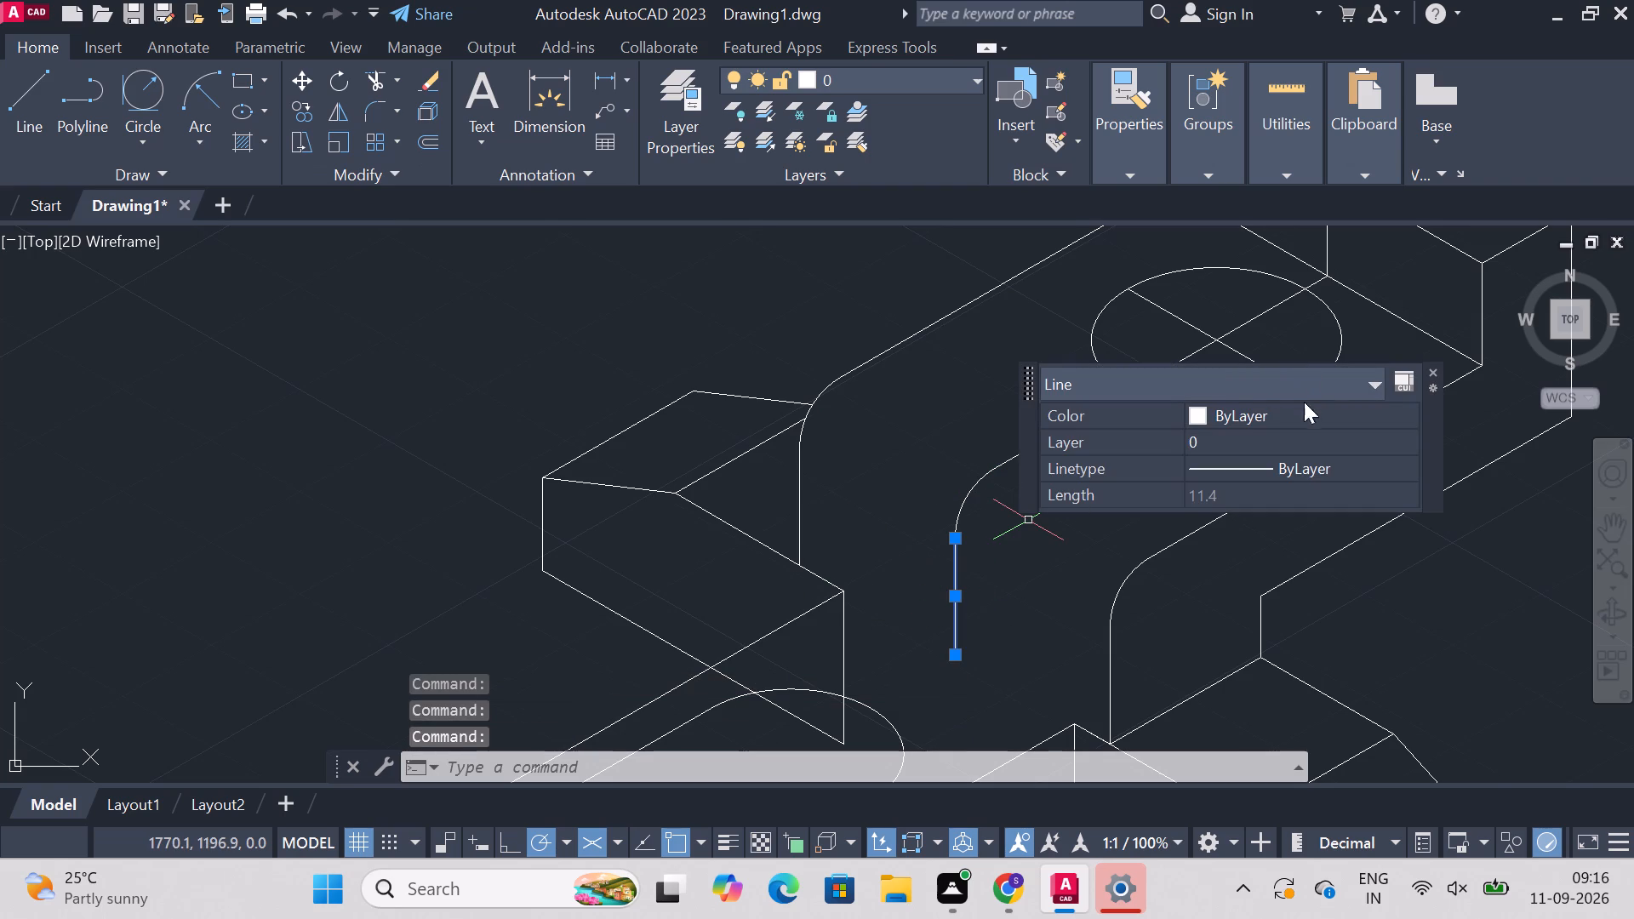
pyautogui.click(1144, 116)
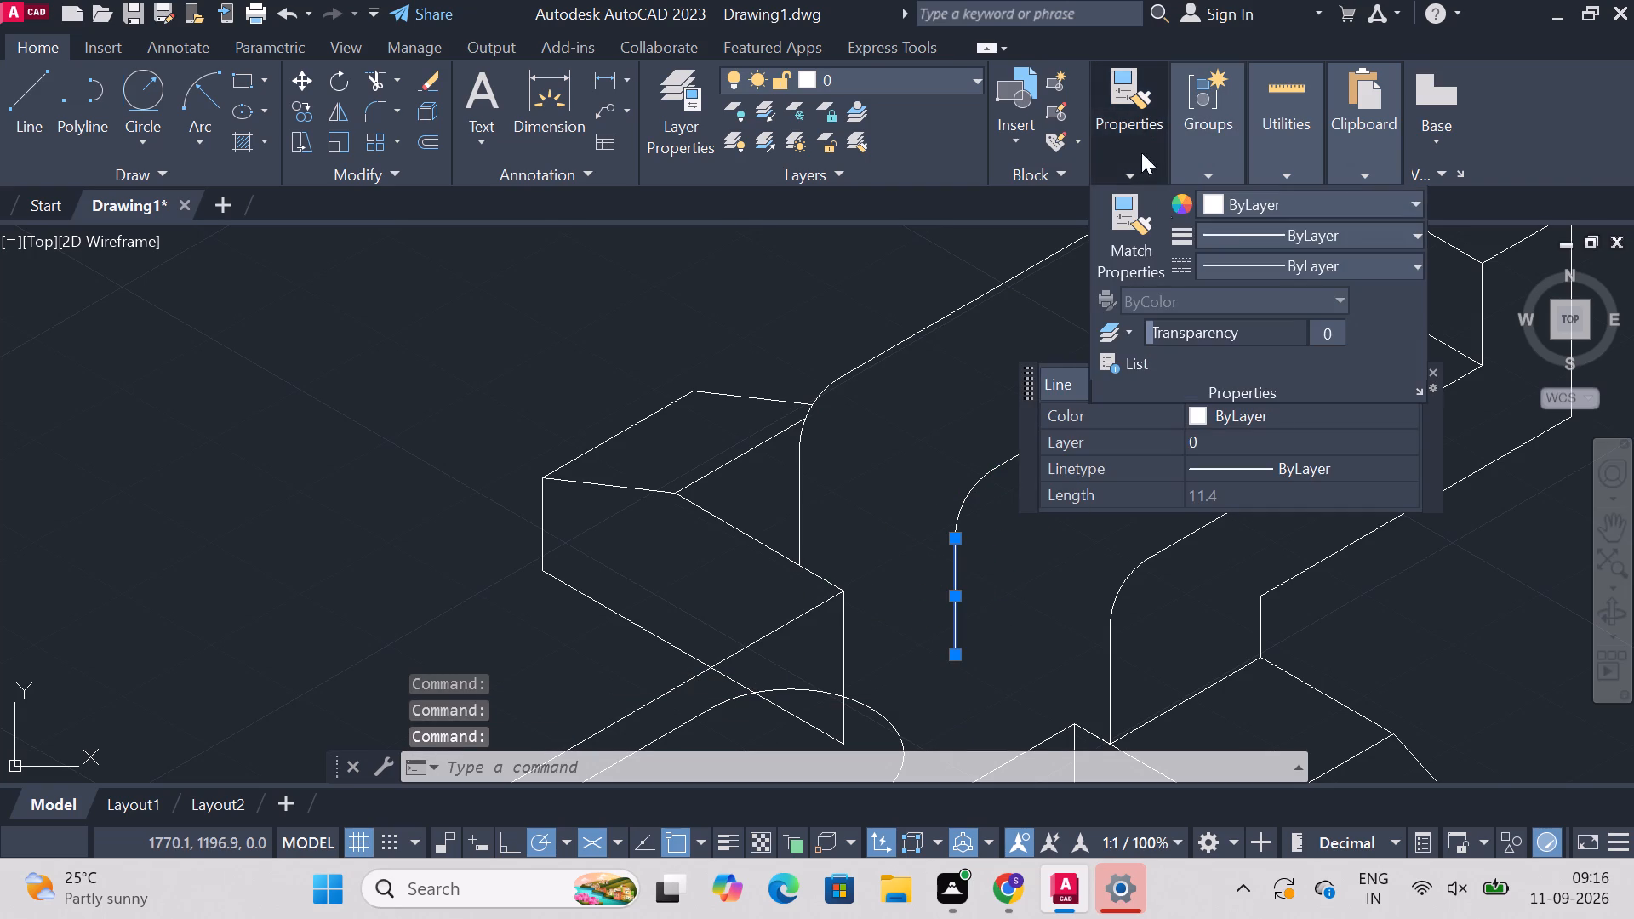
pyautogui.click(1258, 259)
pyautogui.moveTo(1258, 259); pyautogui.dragTo(1255, 399)
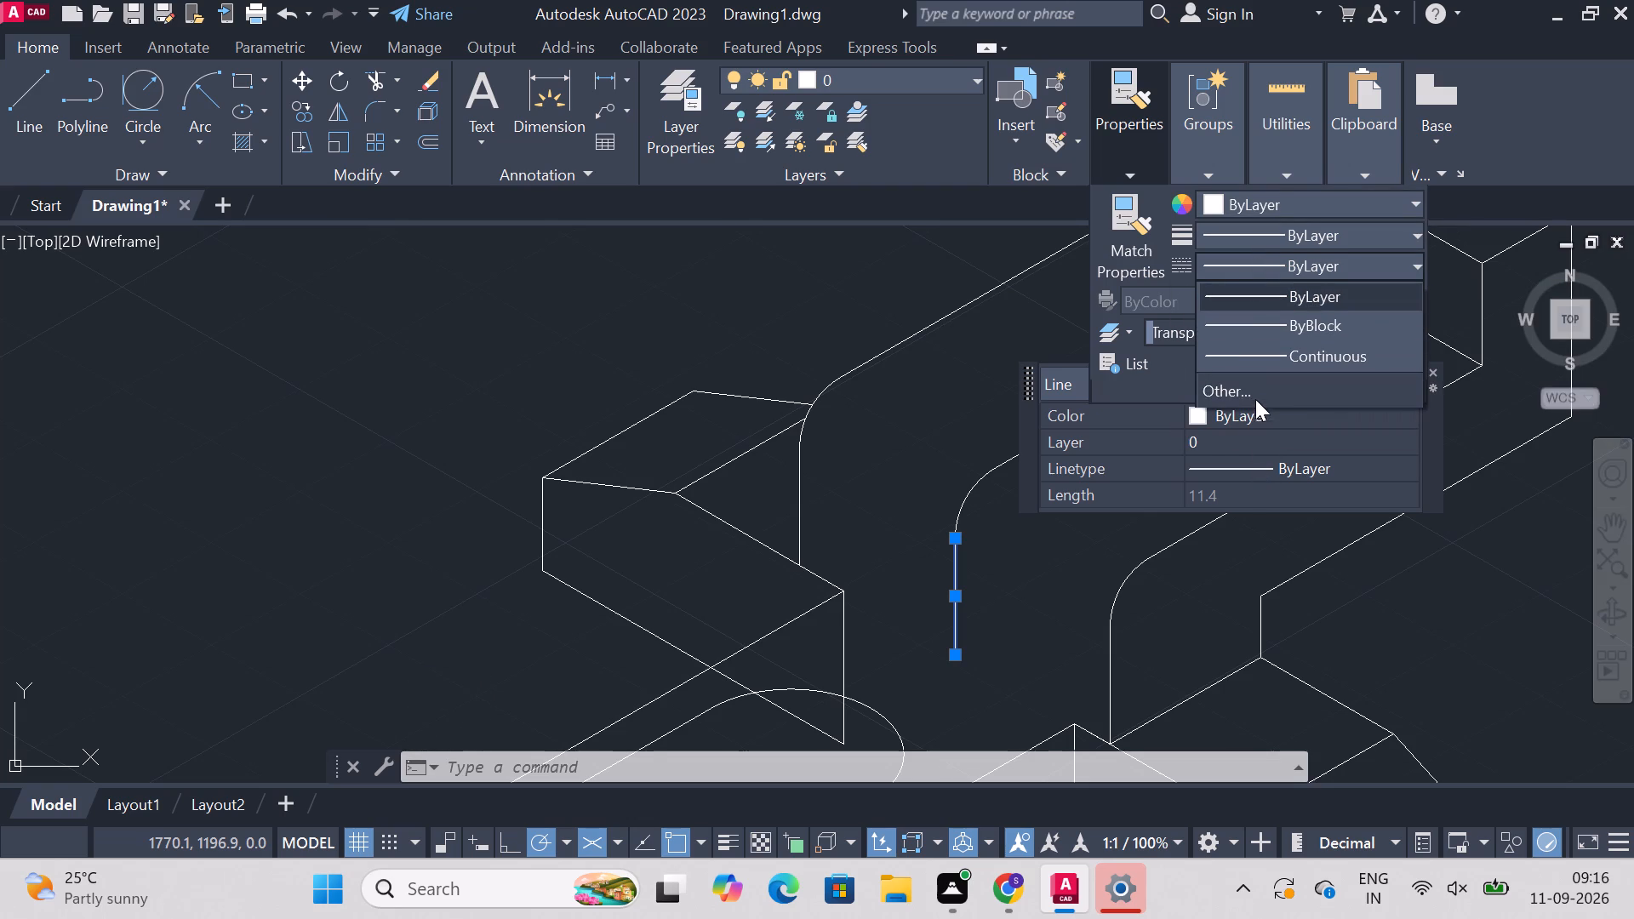
pyautogui.moveTo(1255, 399); pyautogui.dragTo(1257, 391)
pyautogui.click(1257, 391)
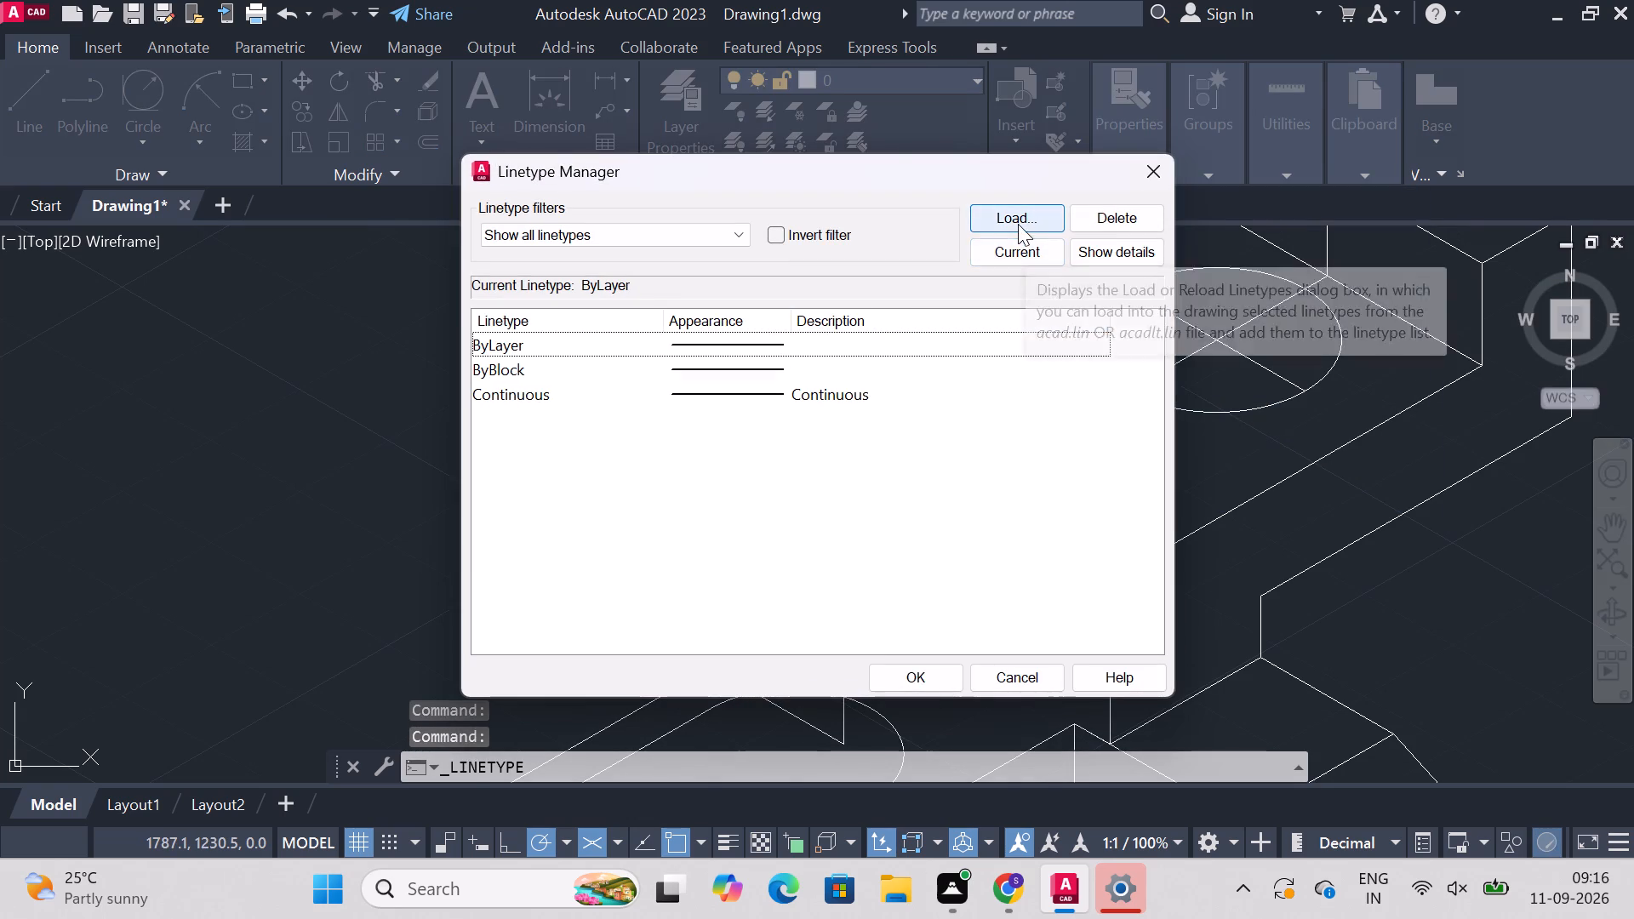
pyautogui.click(1018, 224)
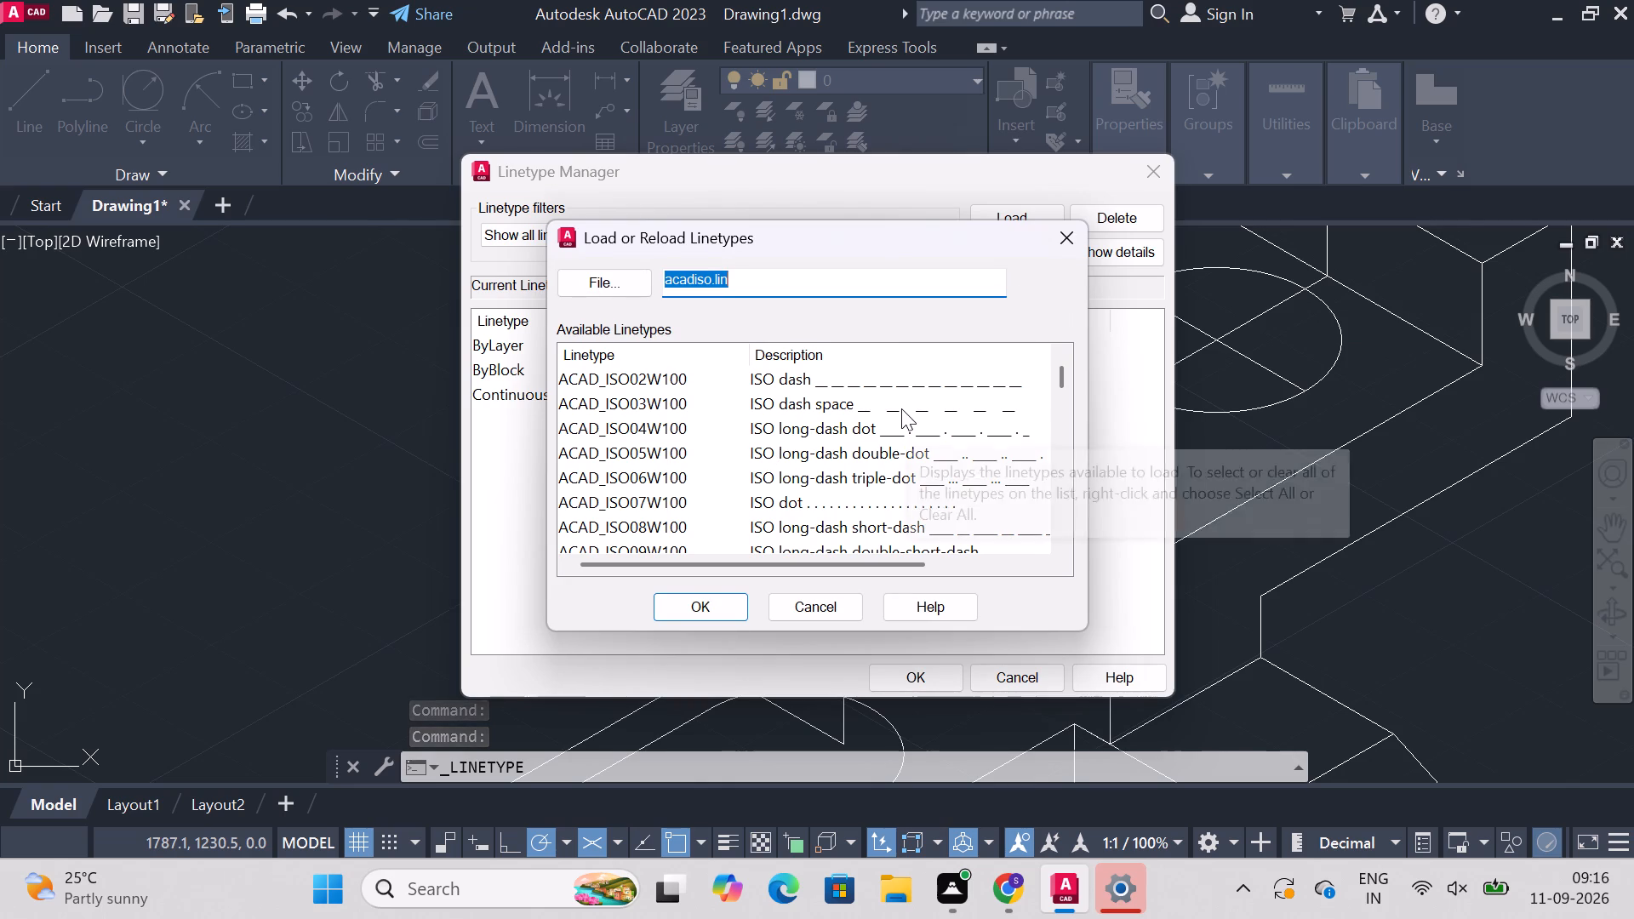
pyautogui.click(901, 408)
pyautogui.click(718, 610)
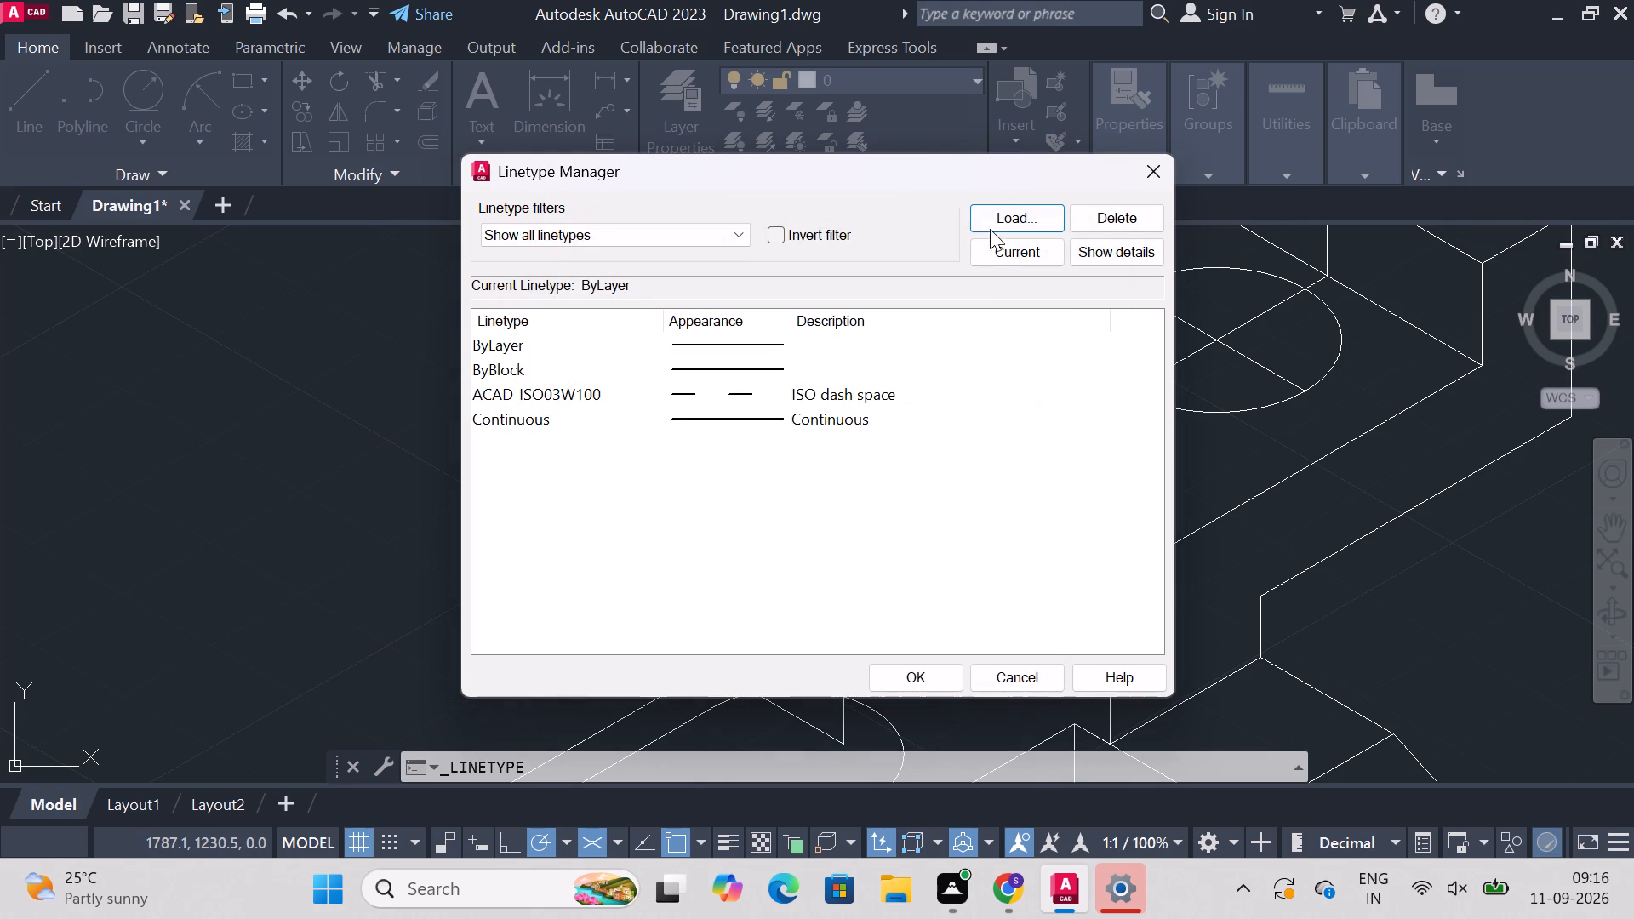
pyautogui.click(901, 673)
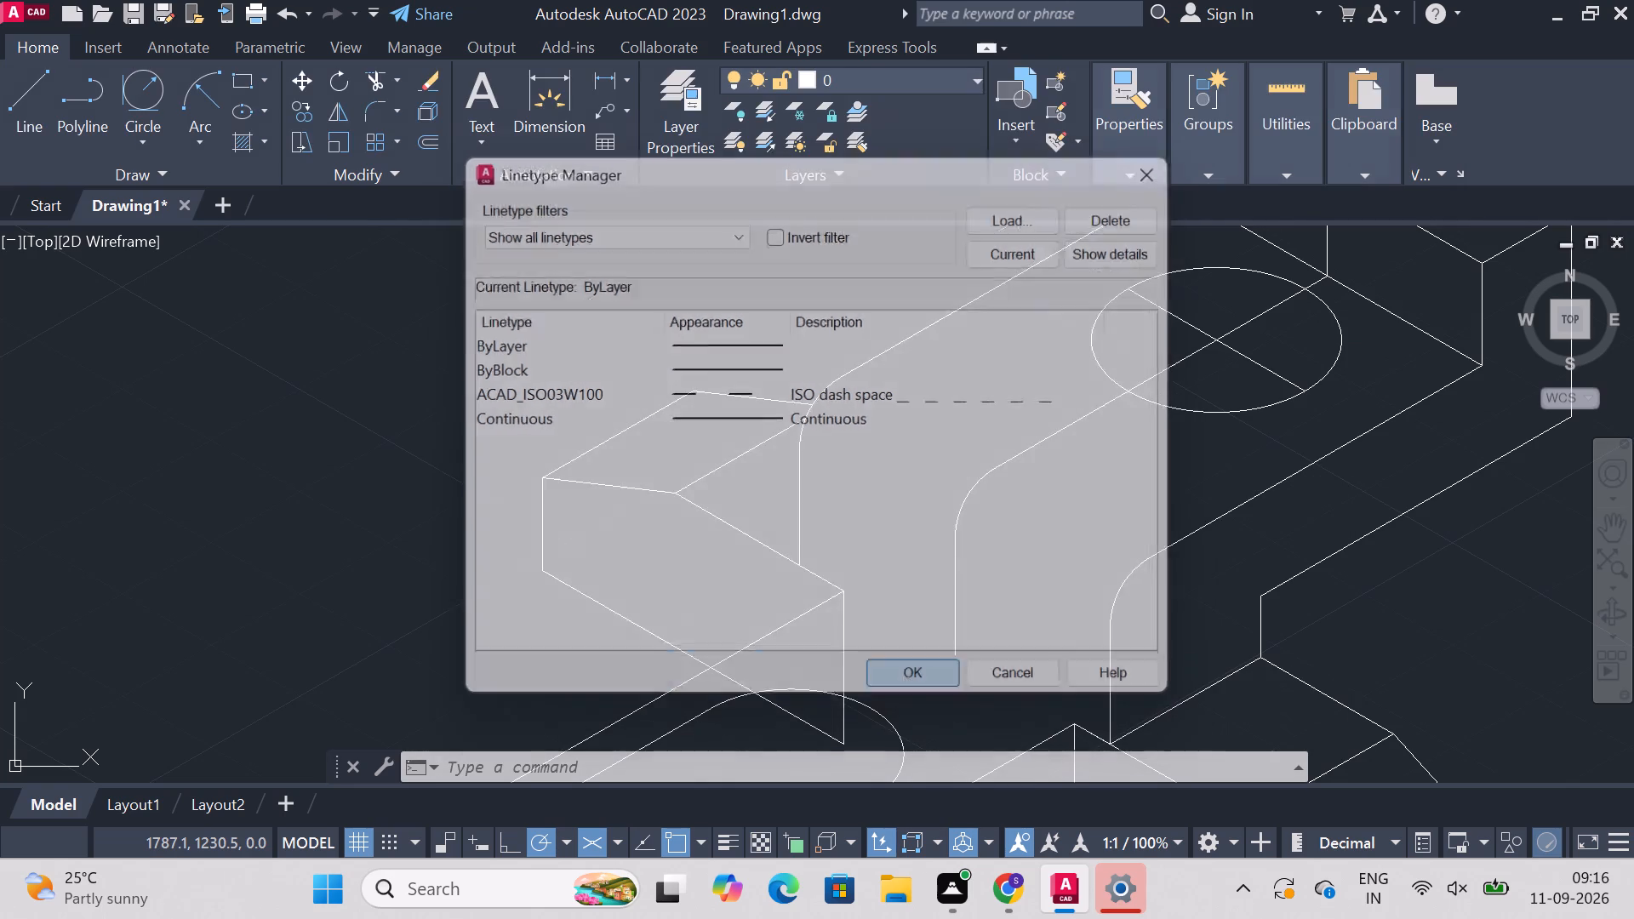
# Set the raised block's middle vertical line to the ACAD_ISO03W100 linetype.
pyautogui.doubleClick(958, 557)
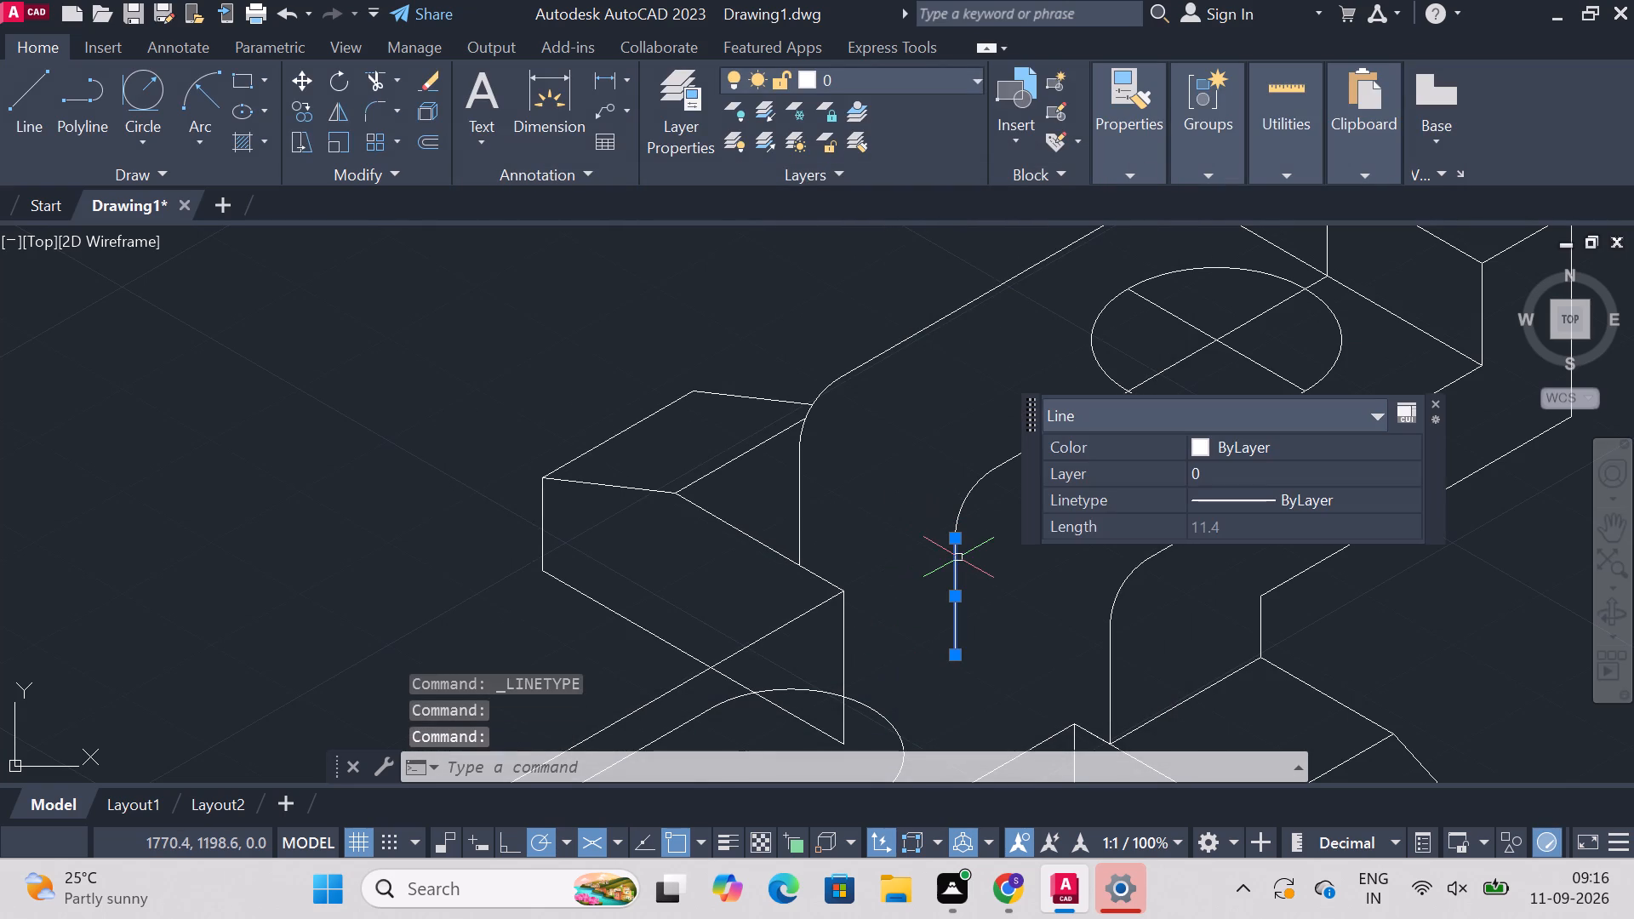
pyautogui.click(1317, 502)
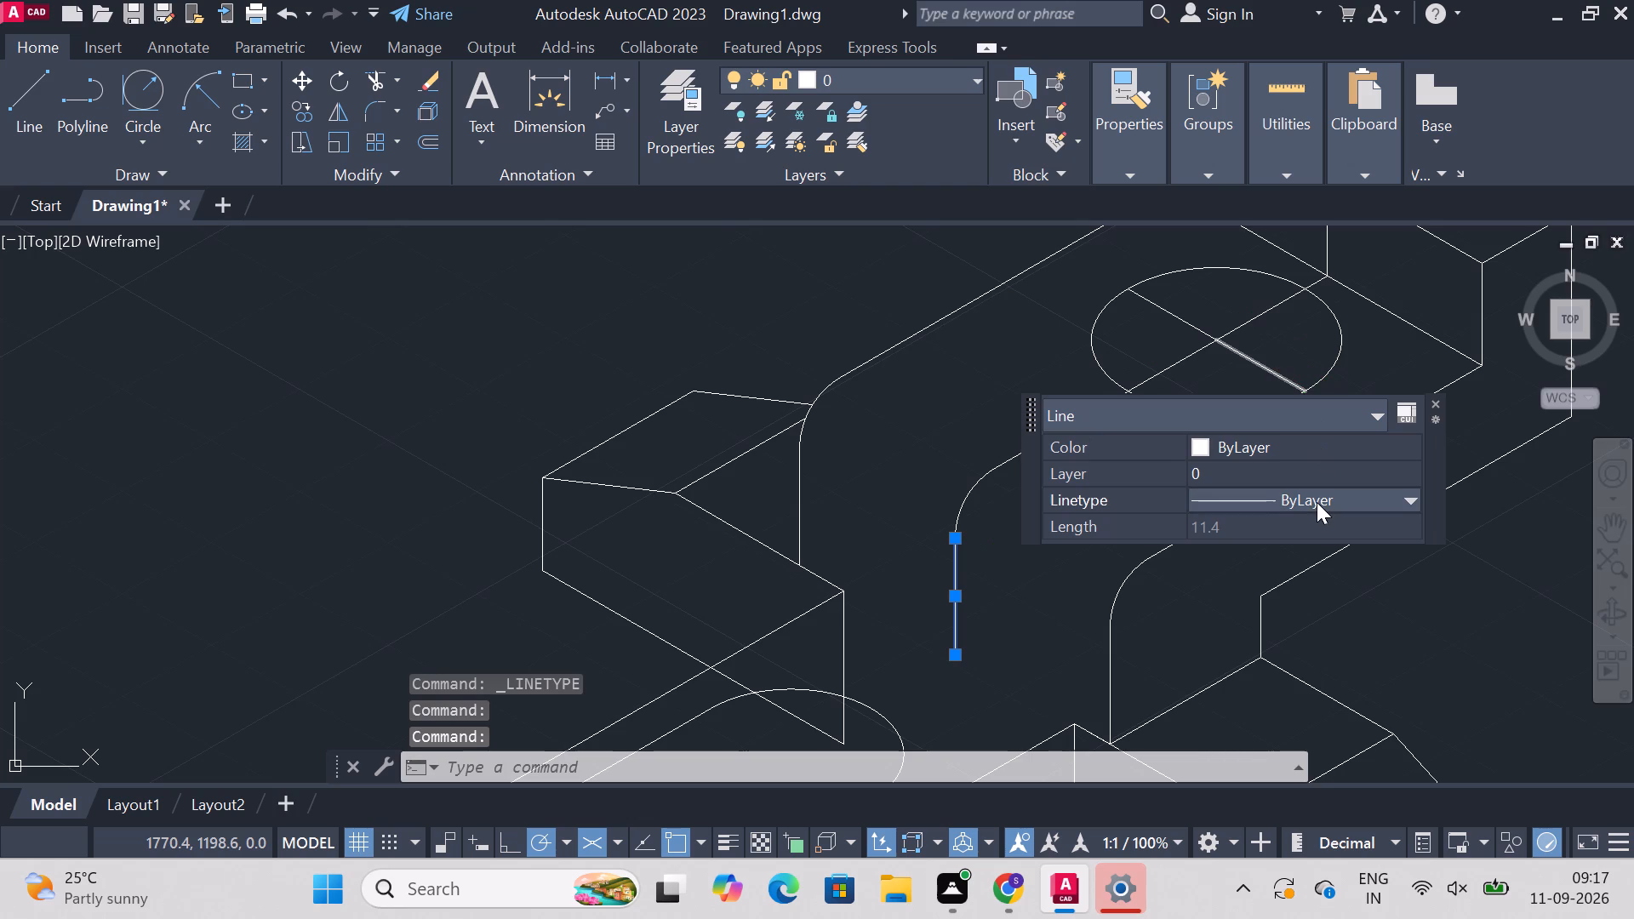
pyautogui.click(1317, 502)
pyautogui.click(1289, 564)
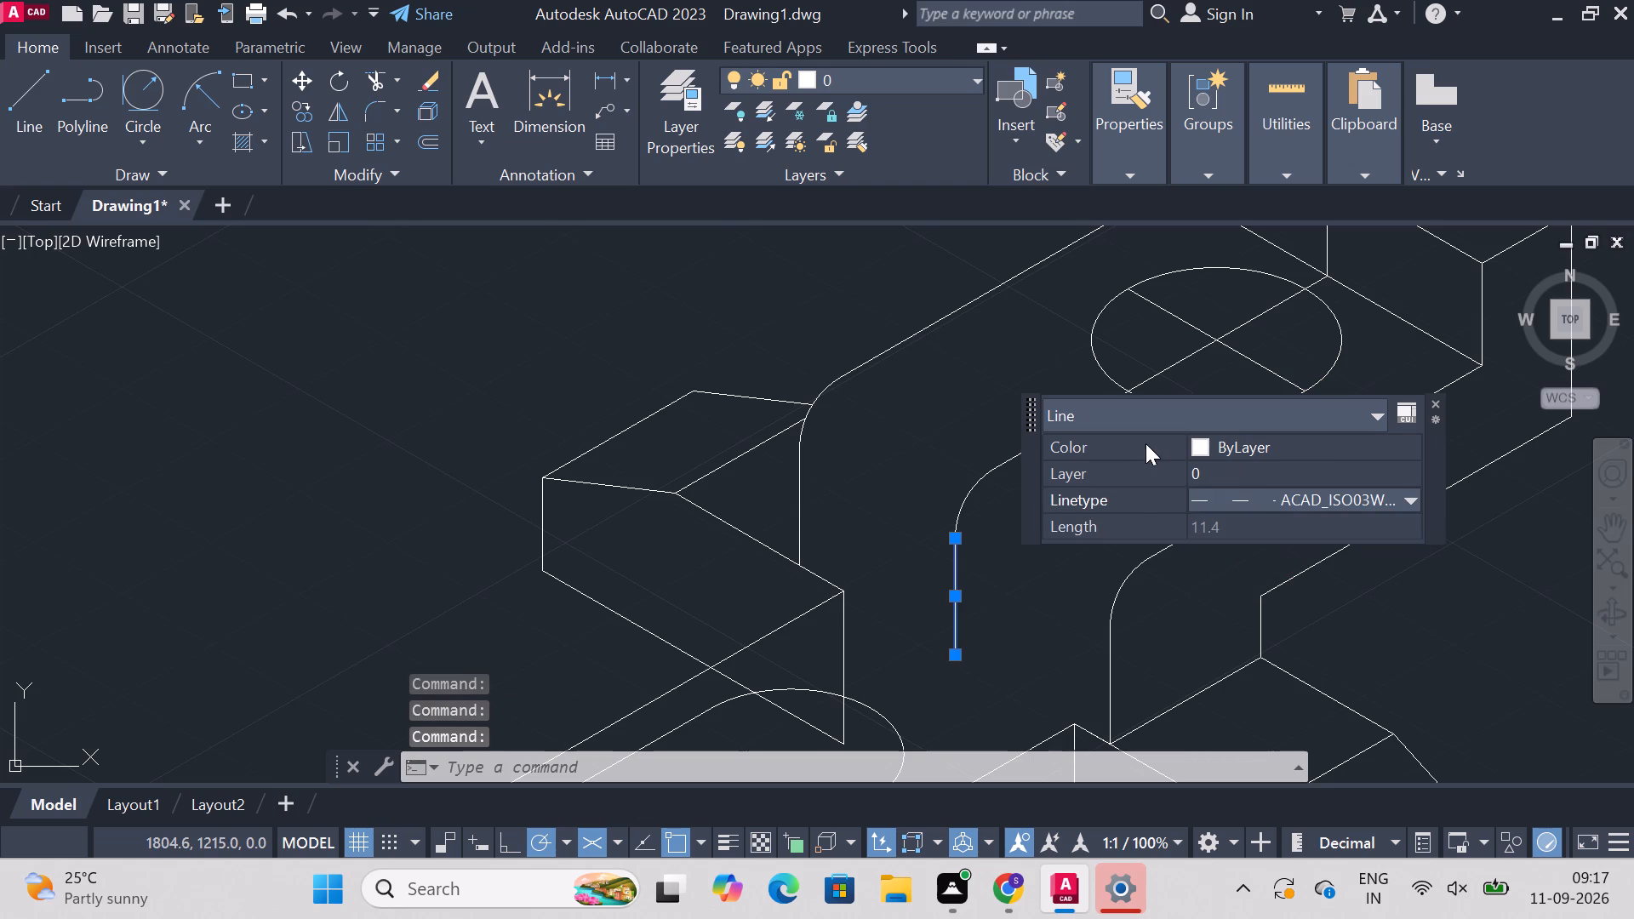
pyautogui.press('Escape')
pyautogui.click(1297, 413)
pyautogui.press('Escape')
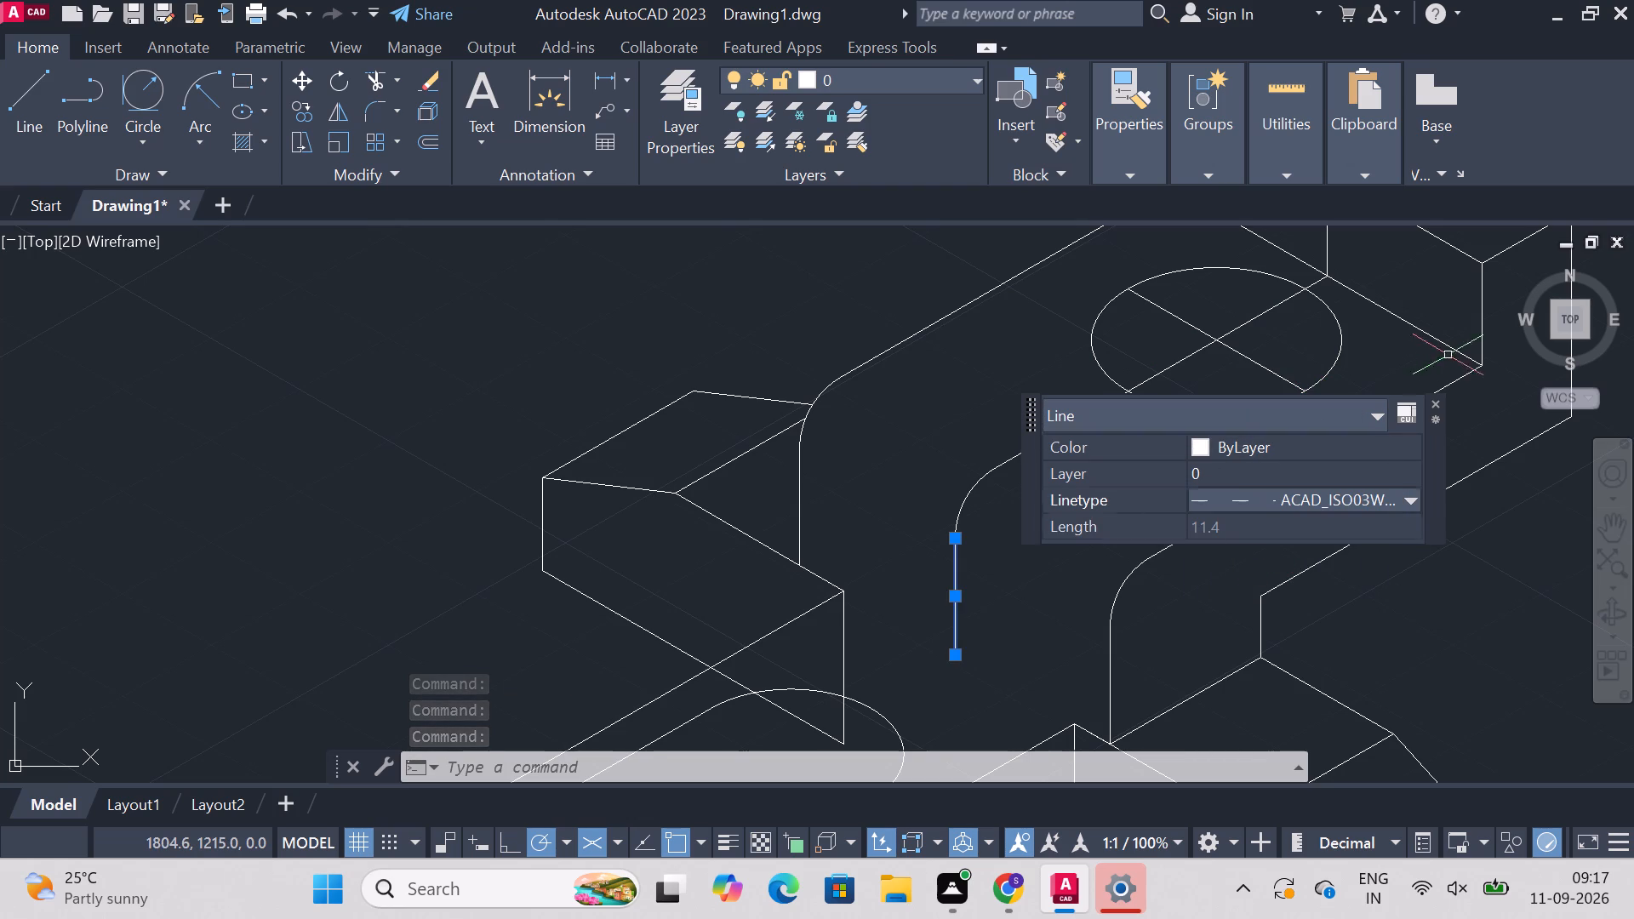
pyautogui.click(1436, 408)
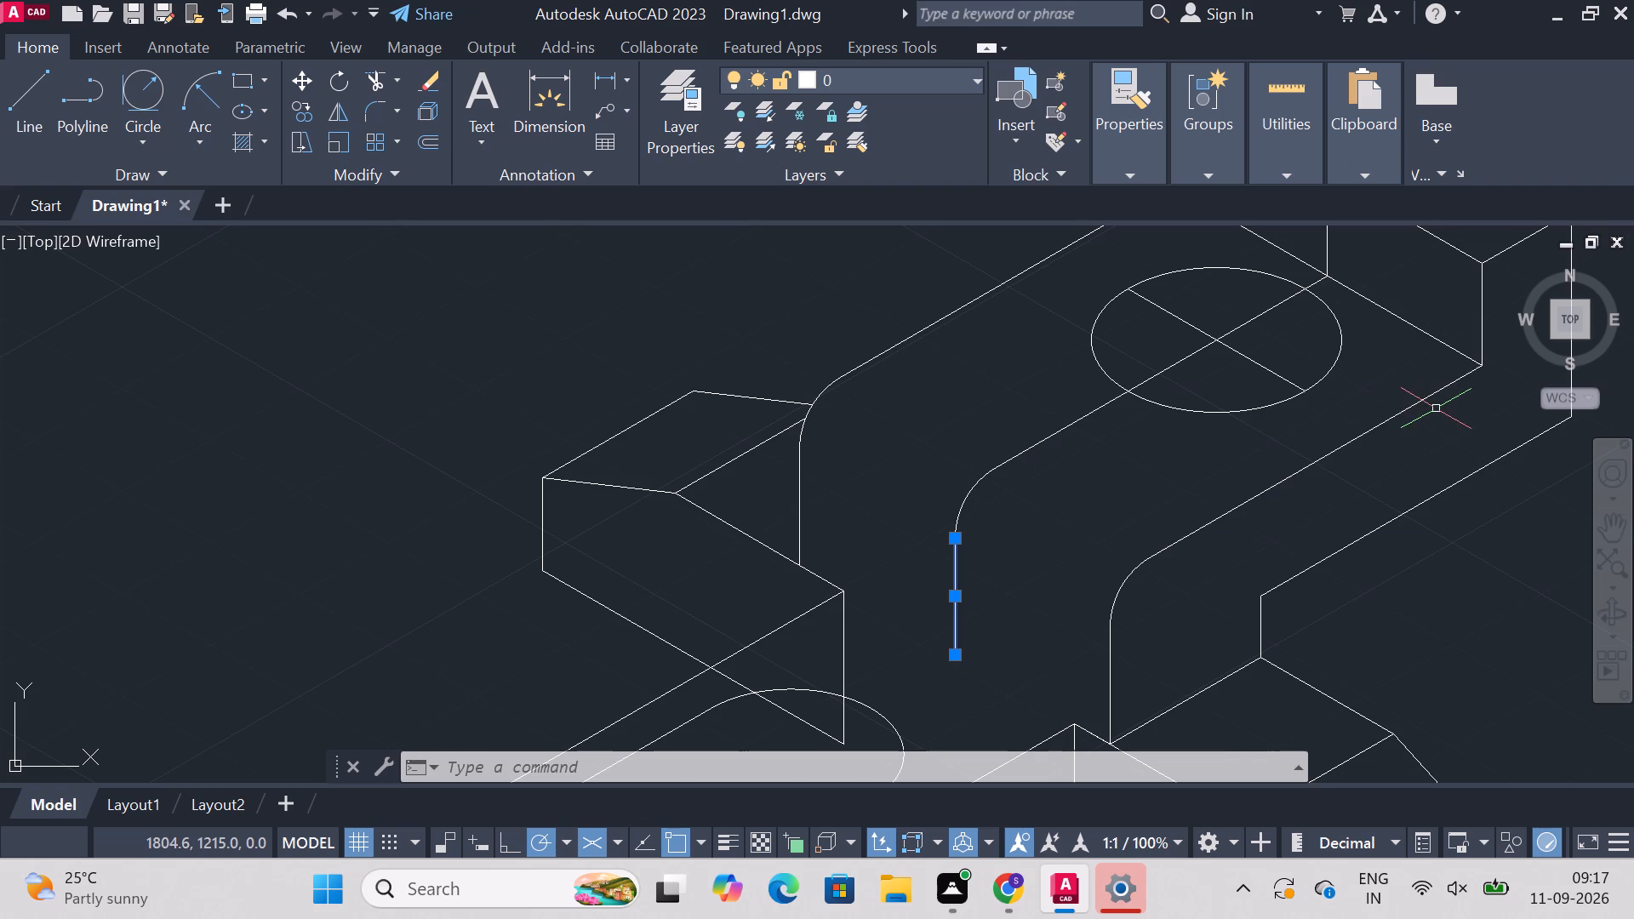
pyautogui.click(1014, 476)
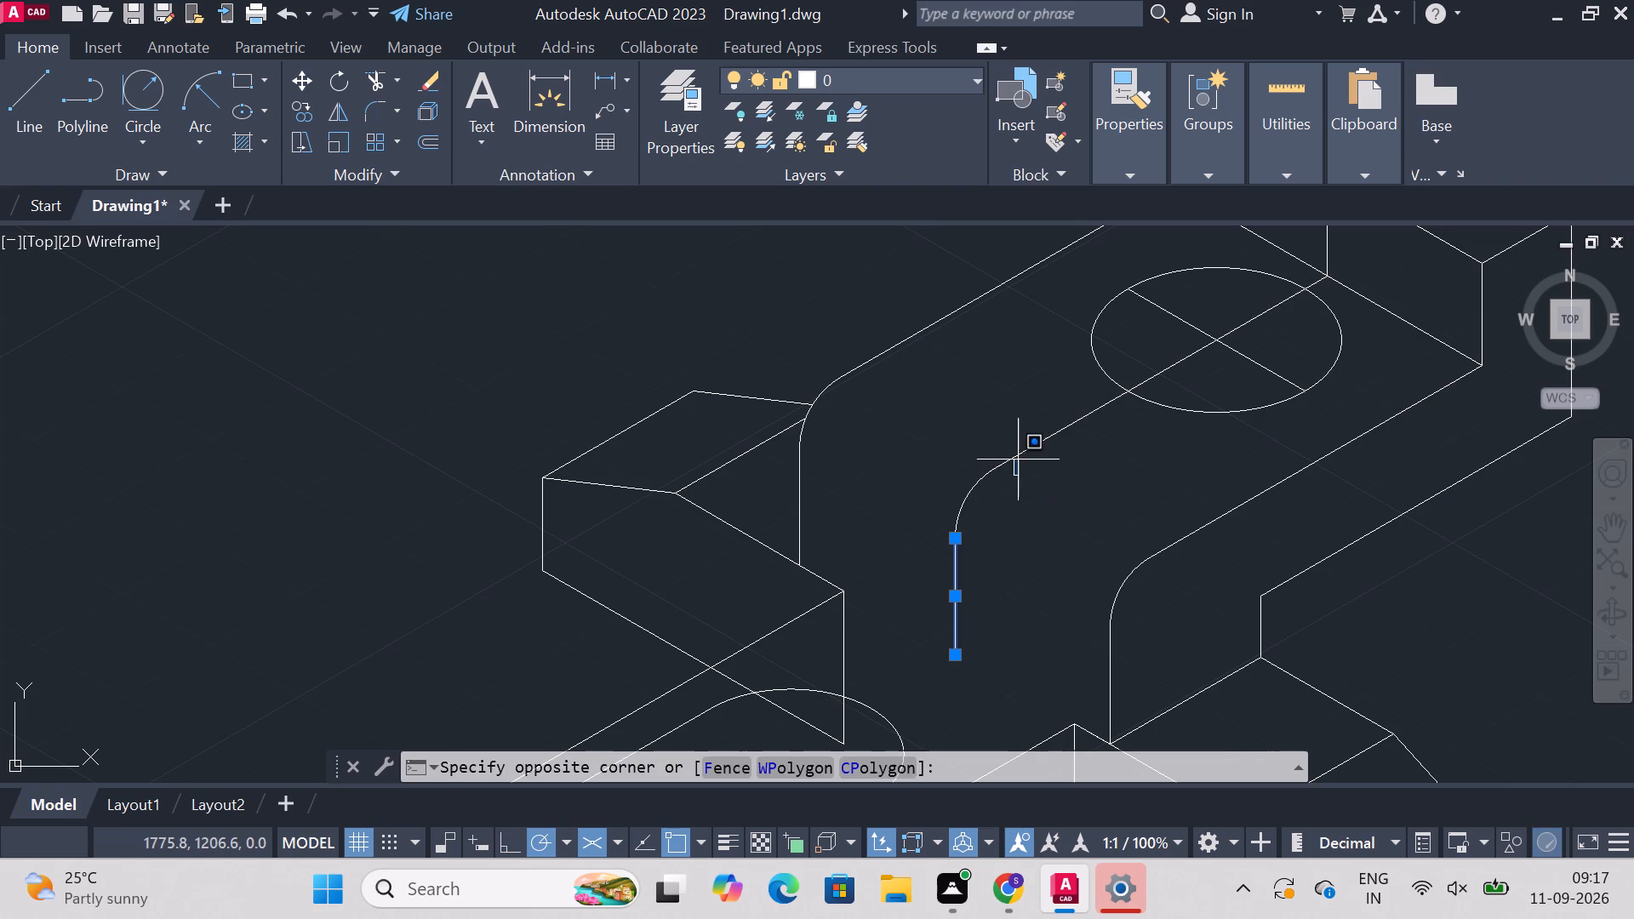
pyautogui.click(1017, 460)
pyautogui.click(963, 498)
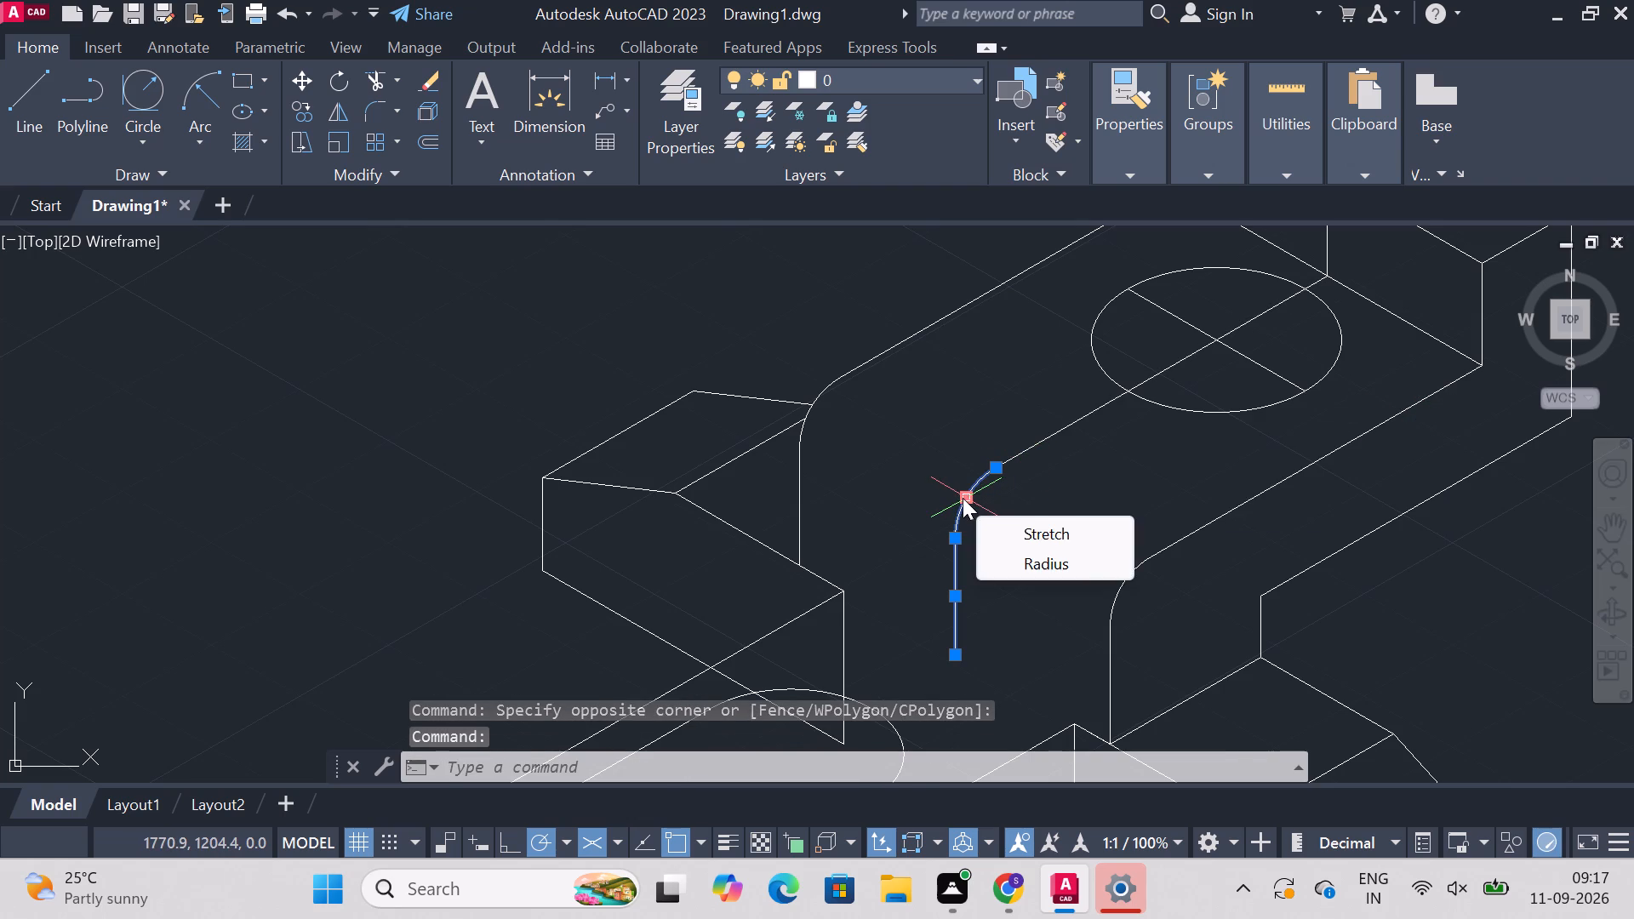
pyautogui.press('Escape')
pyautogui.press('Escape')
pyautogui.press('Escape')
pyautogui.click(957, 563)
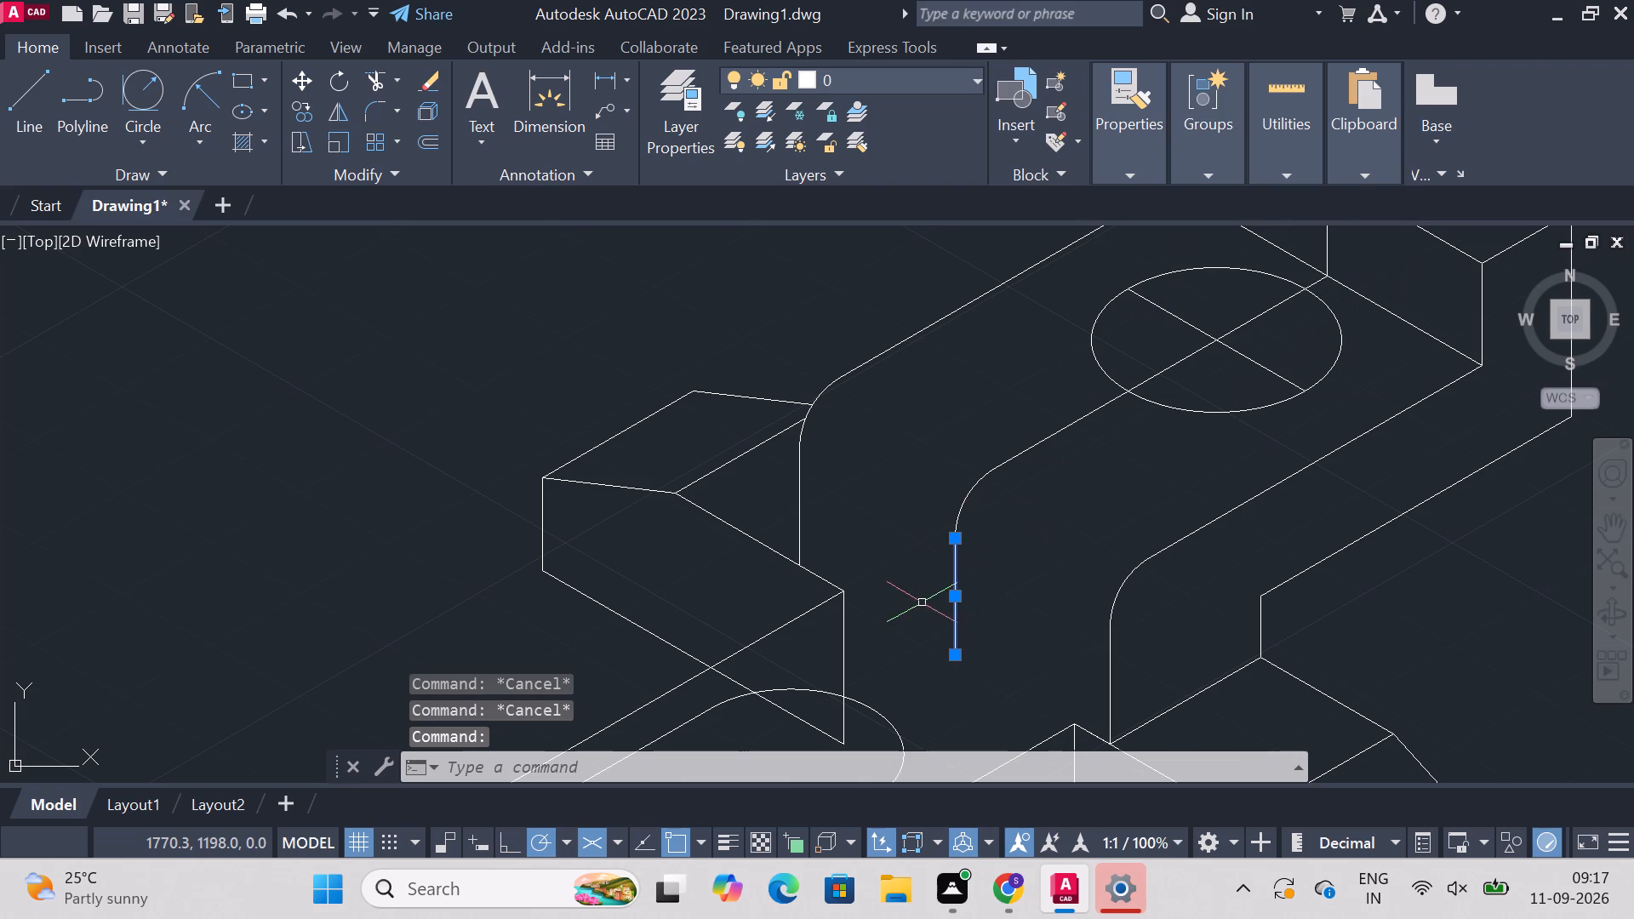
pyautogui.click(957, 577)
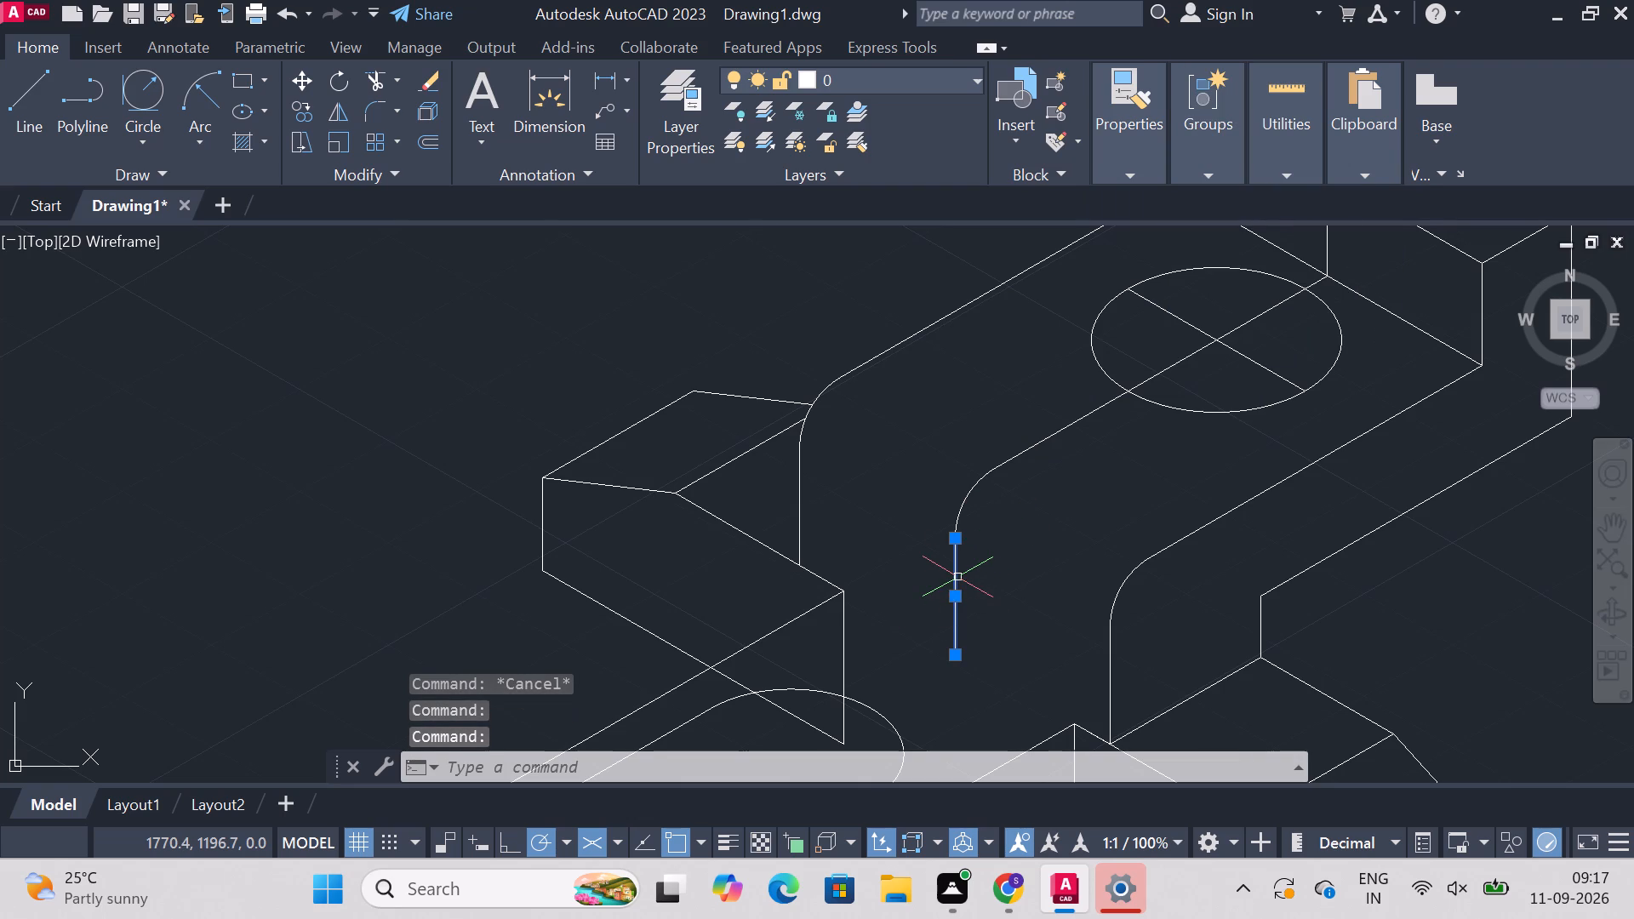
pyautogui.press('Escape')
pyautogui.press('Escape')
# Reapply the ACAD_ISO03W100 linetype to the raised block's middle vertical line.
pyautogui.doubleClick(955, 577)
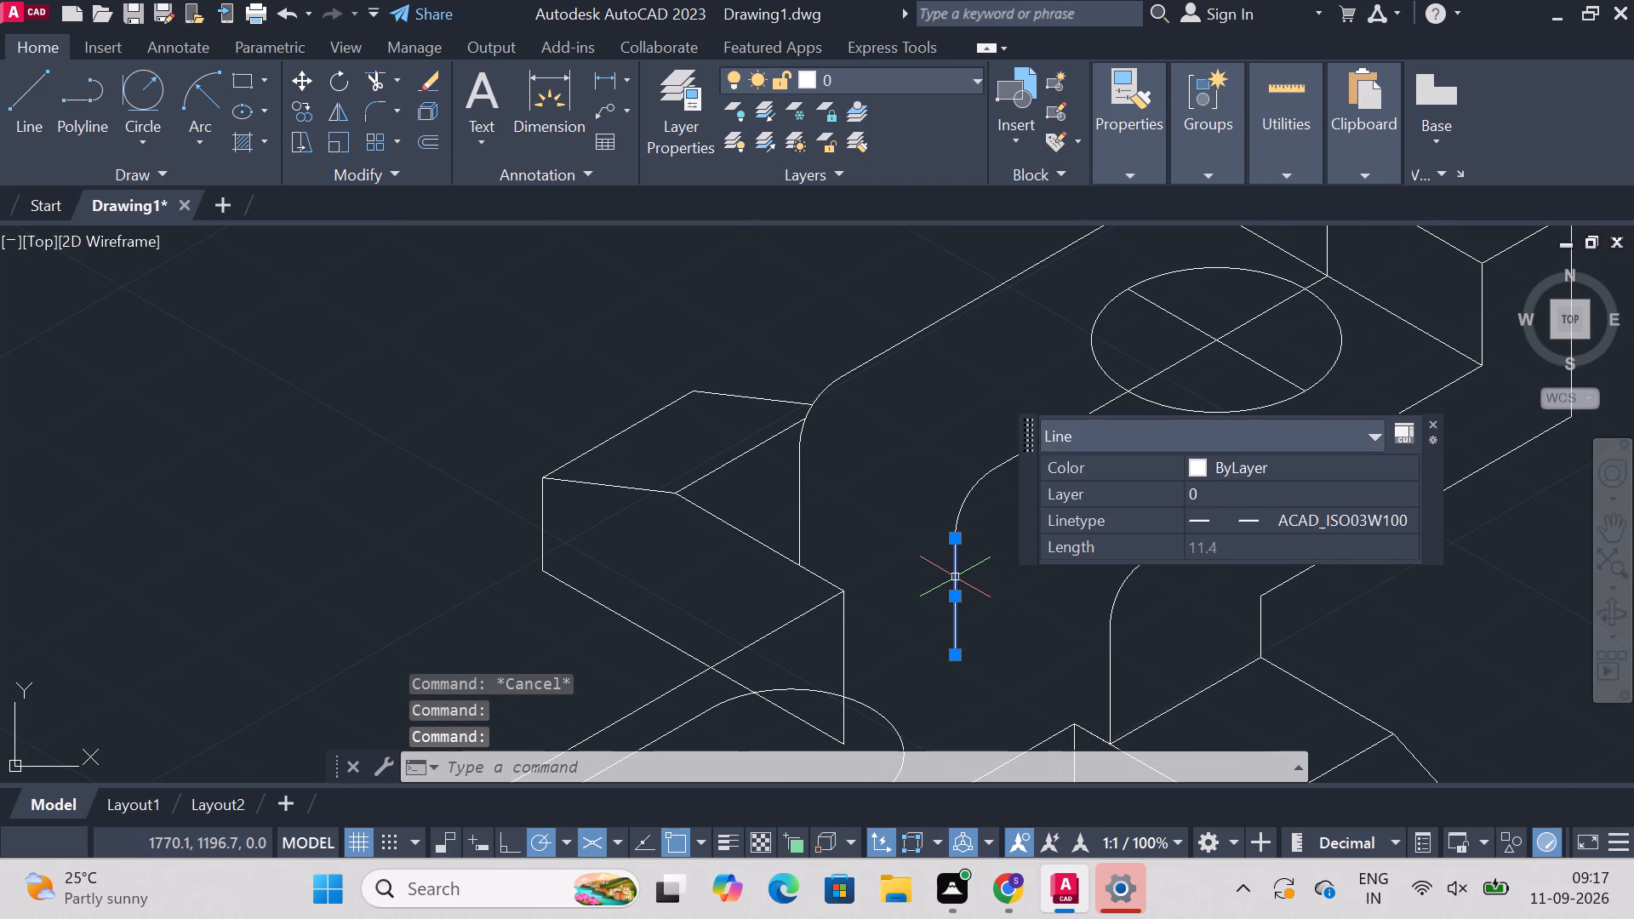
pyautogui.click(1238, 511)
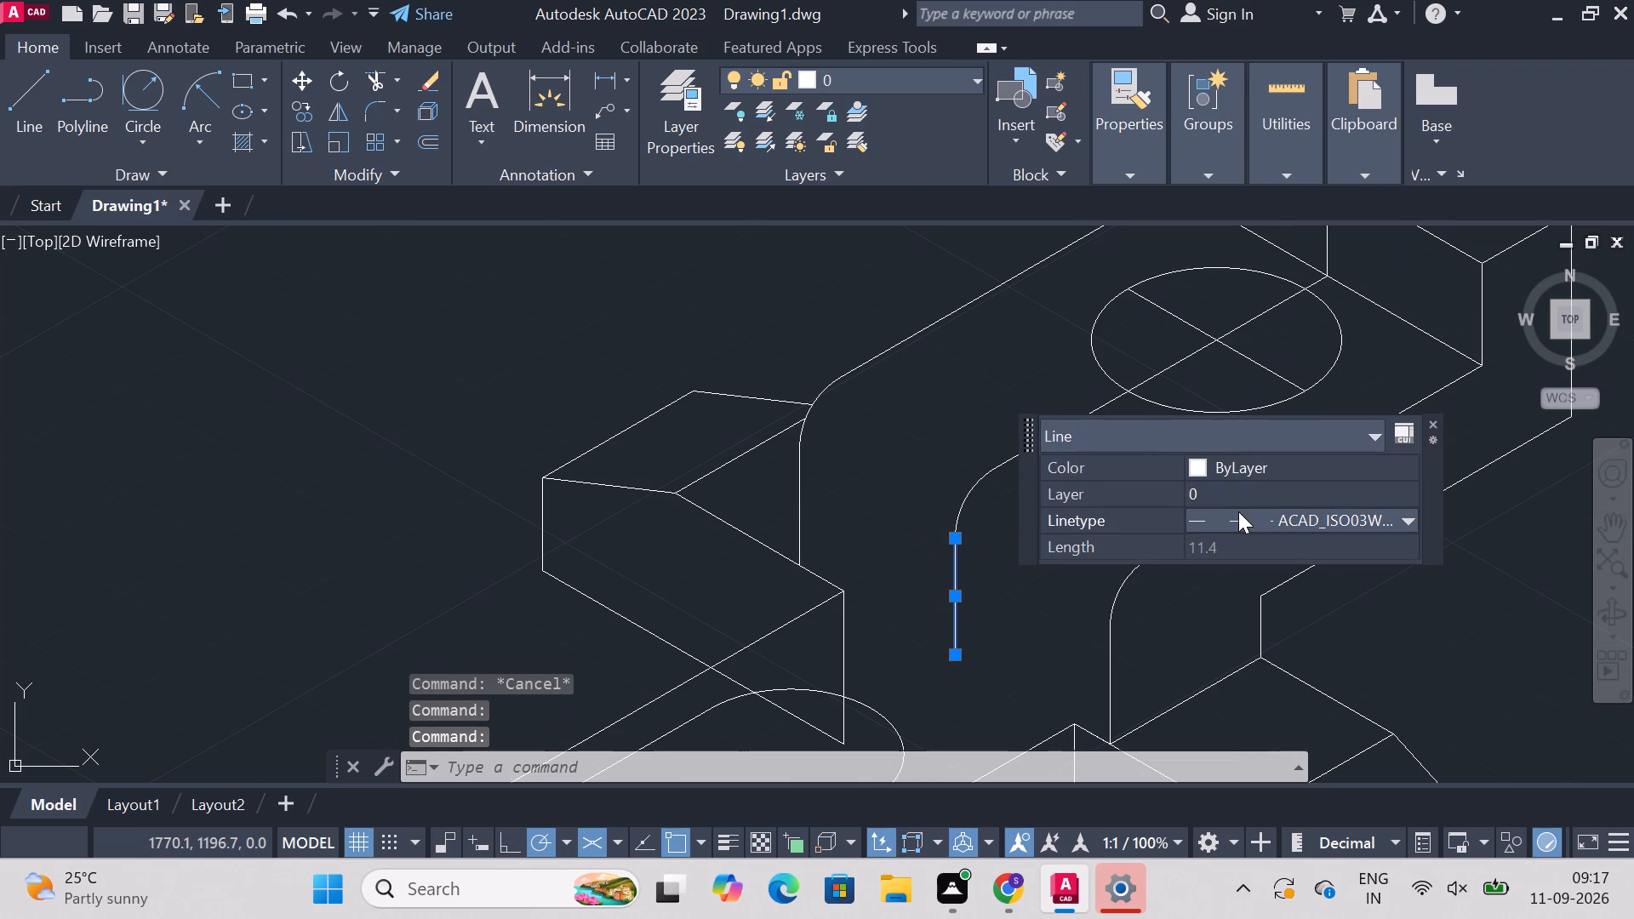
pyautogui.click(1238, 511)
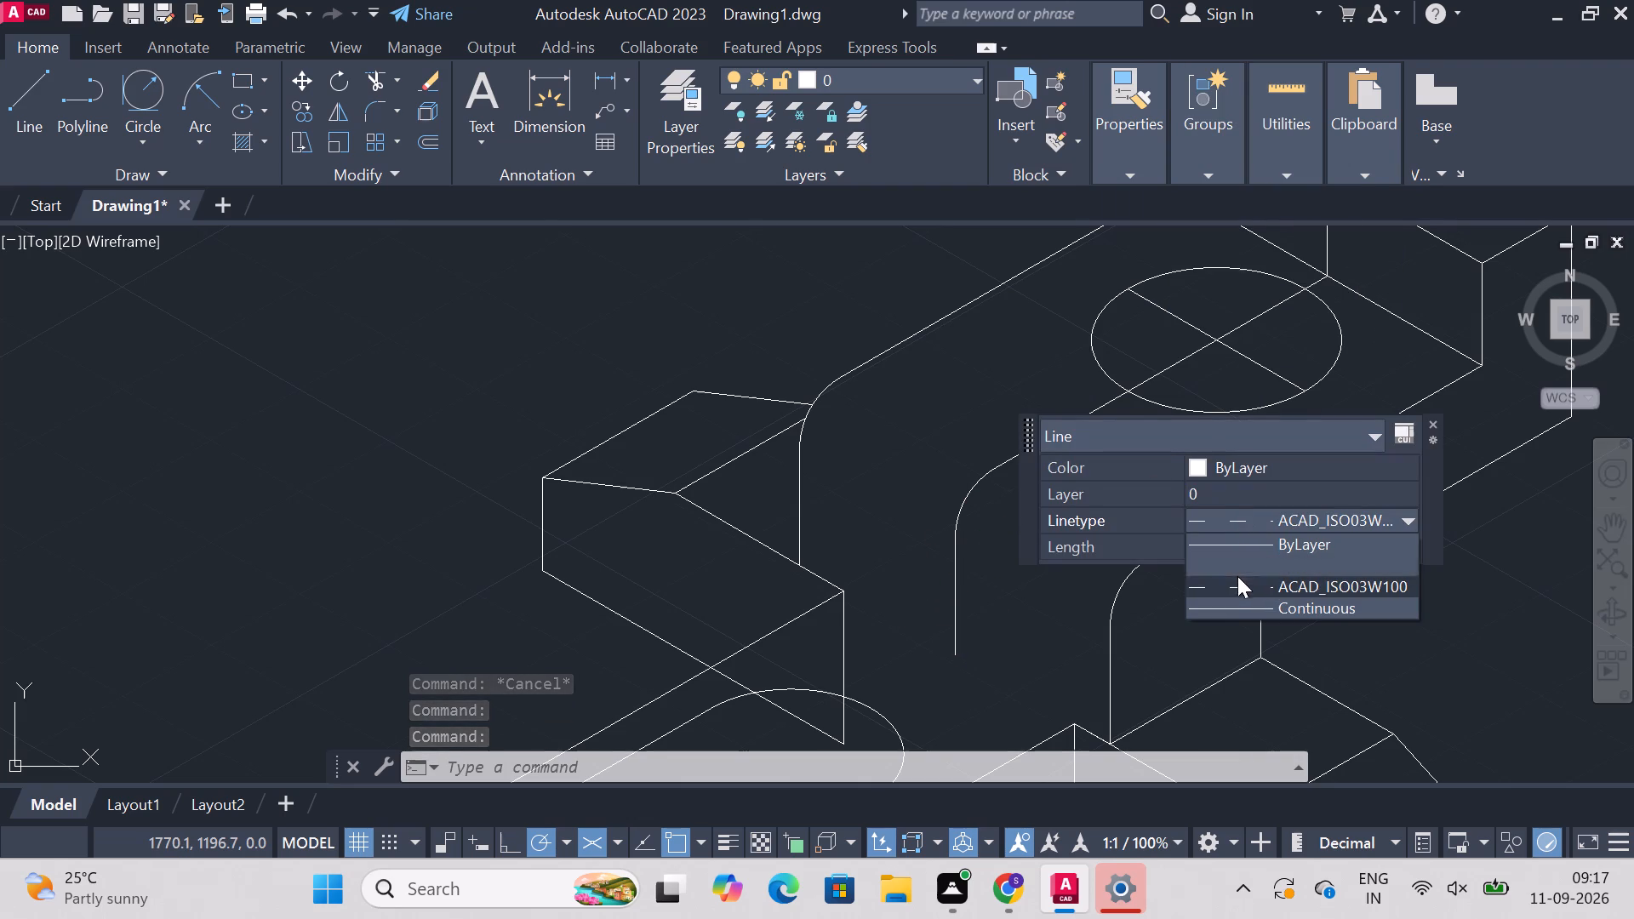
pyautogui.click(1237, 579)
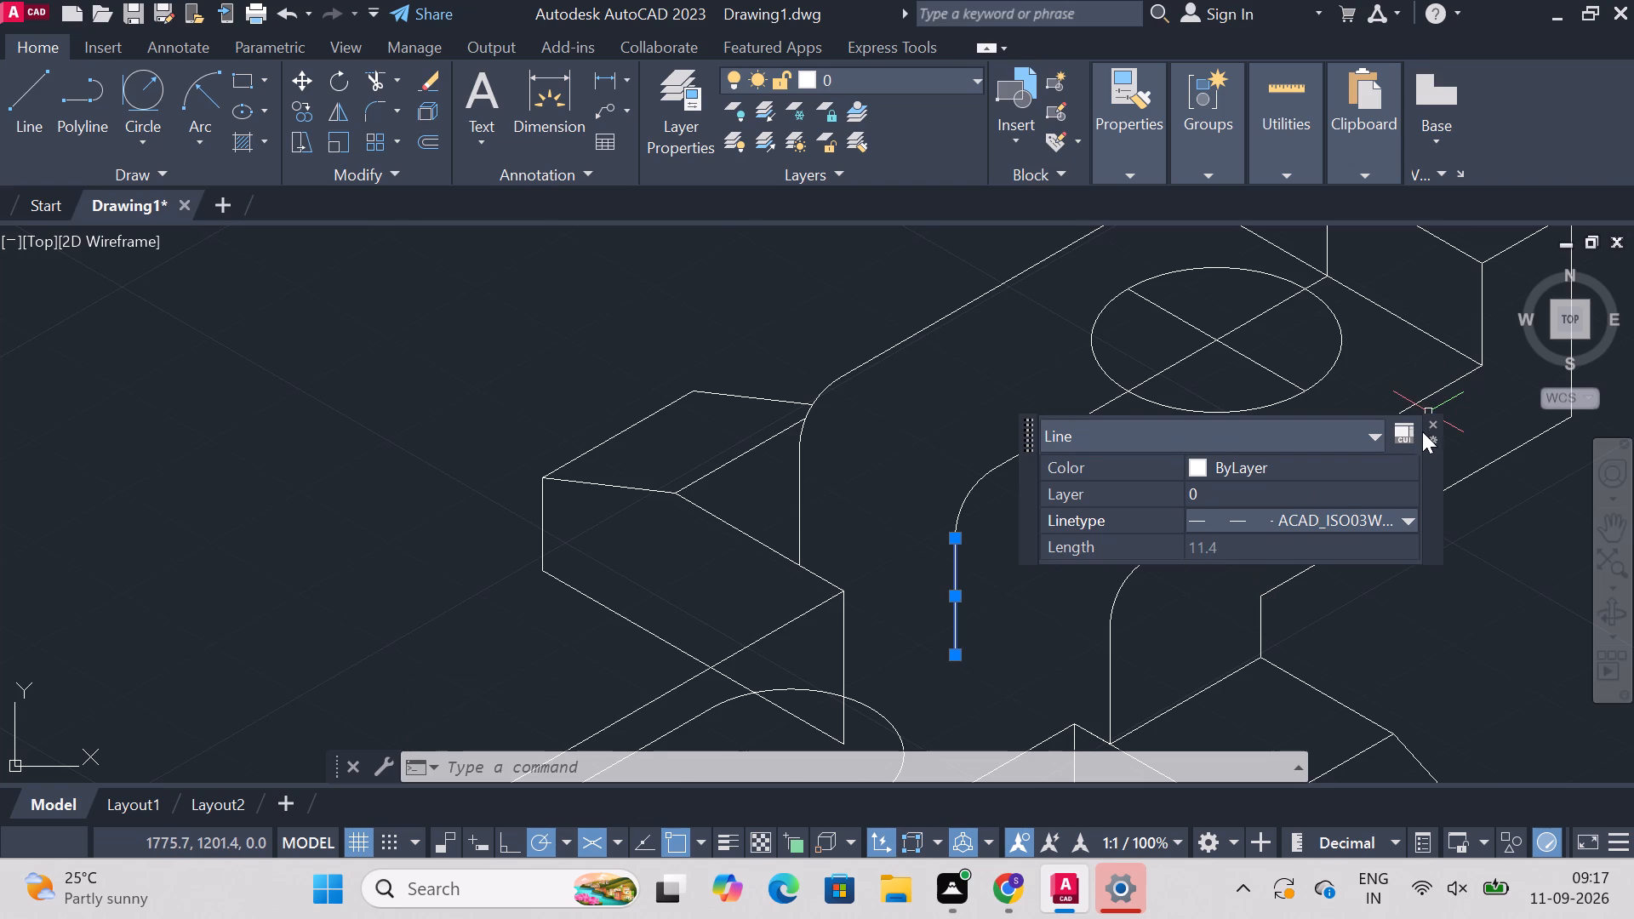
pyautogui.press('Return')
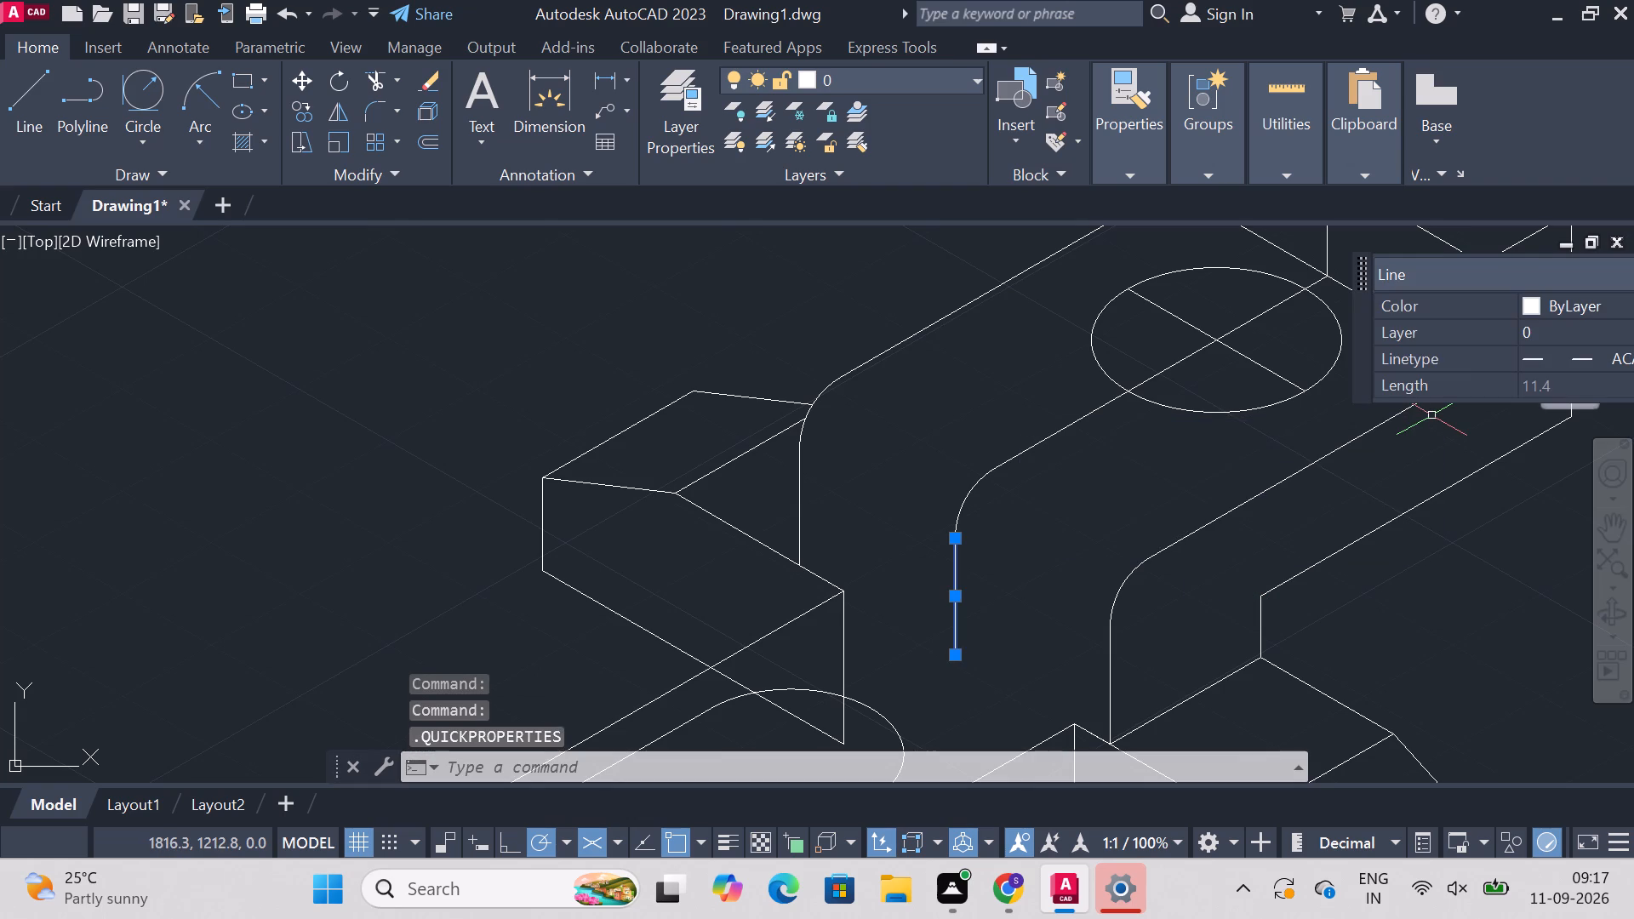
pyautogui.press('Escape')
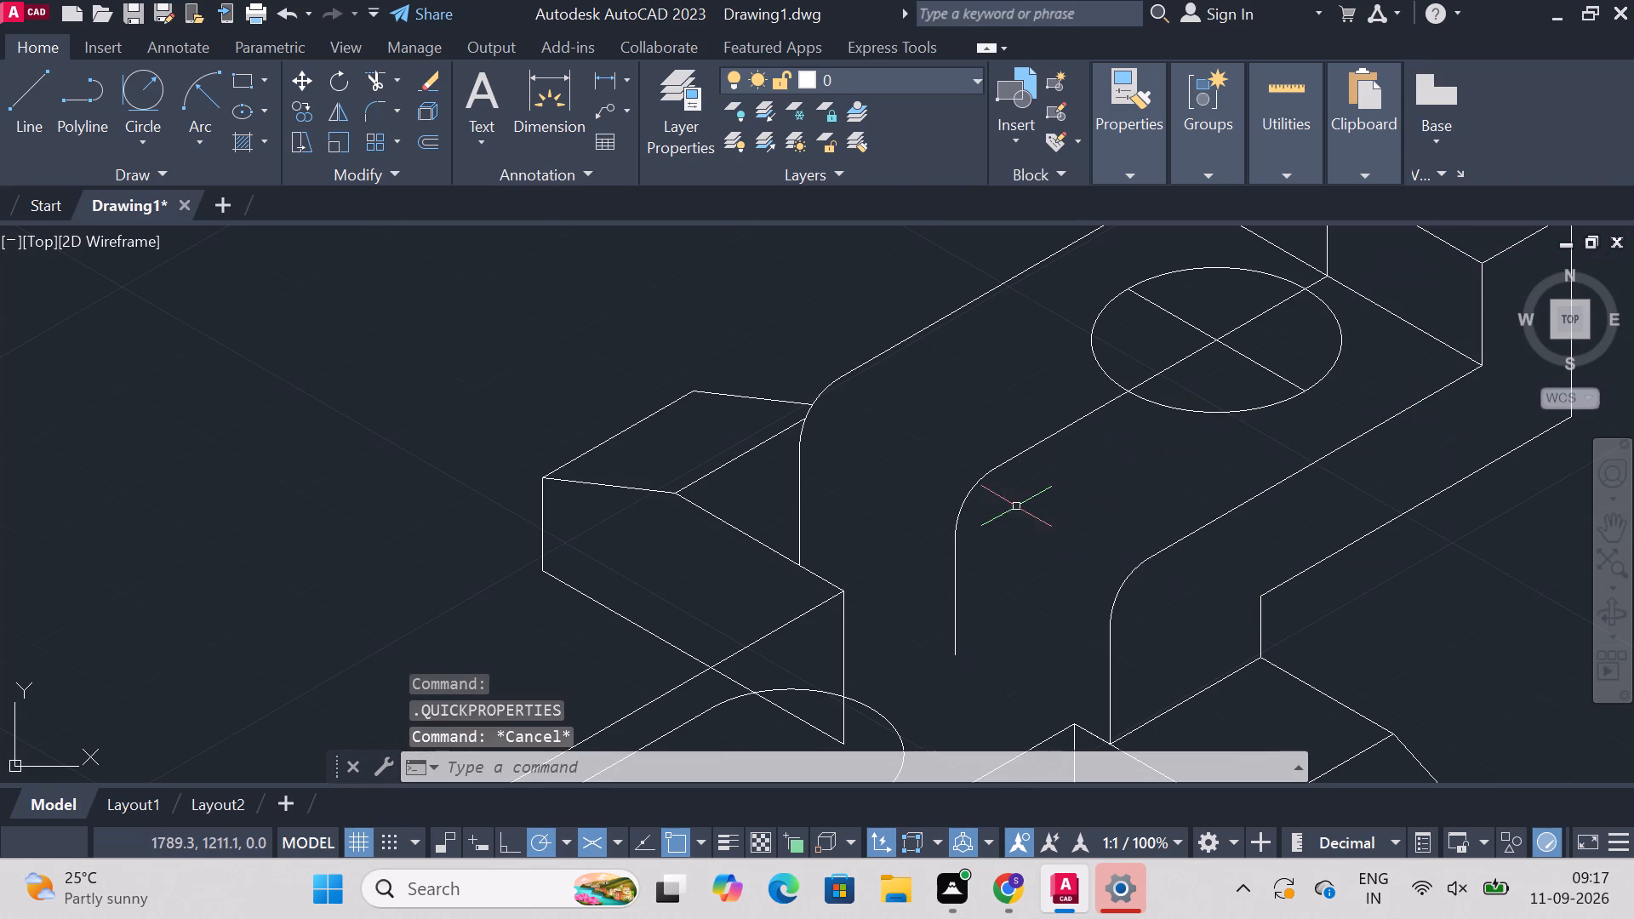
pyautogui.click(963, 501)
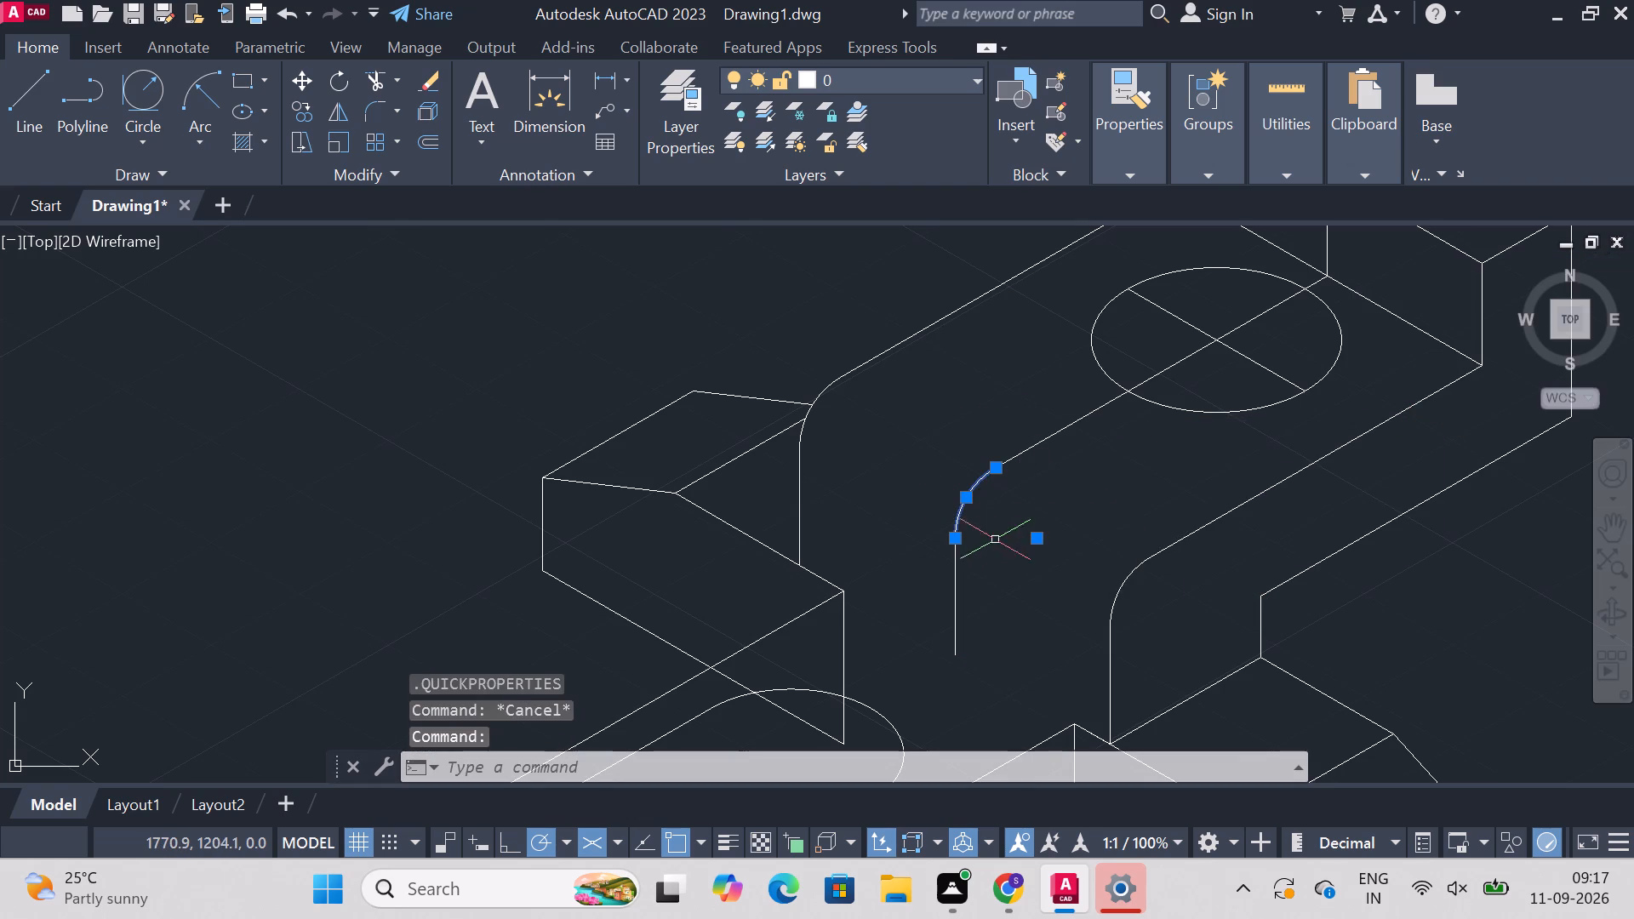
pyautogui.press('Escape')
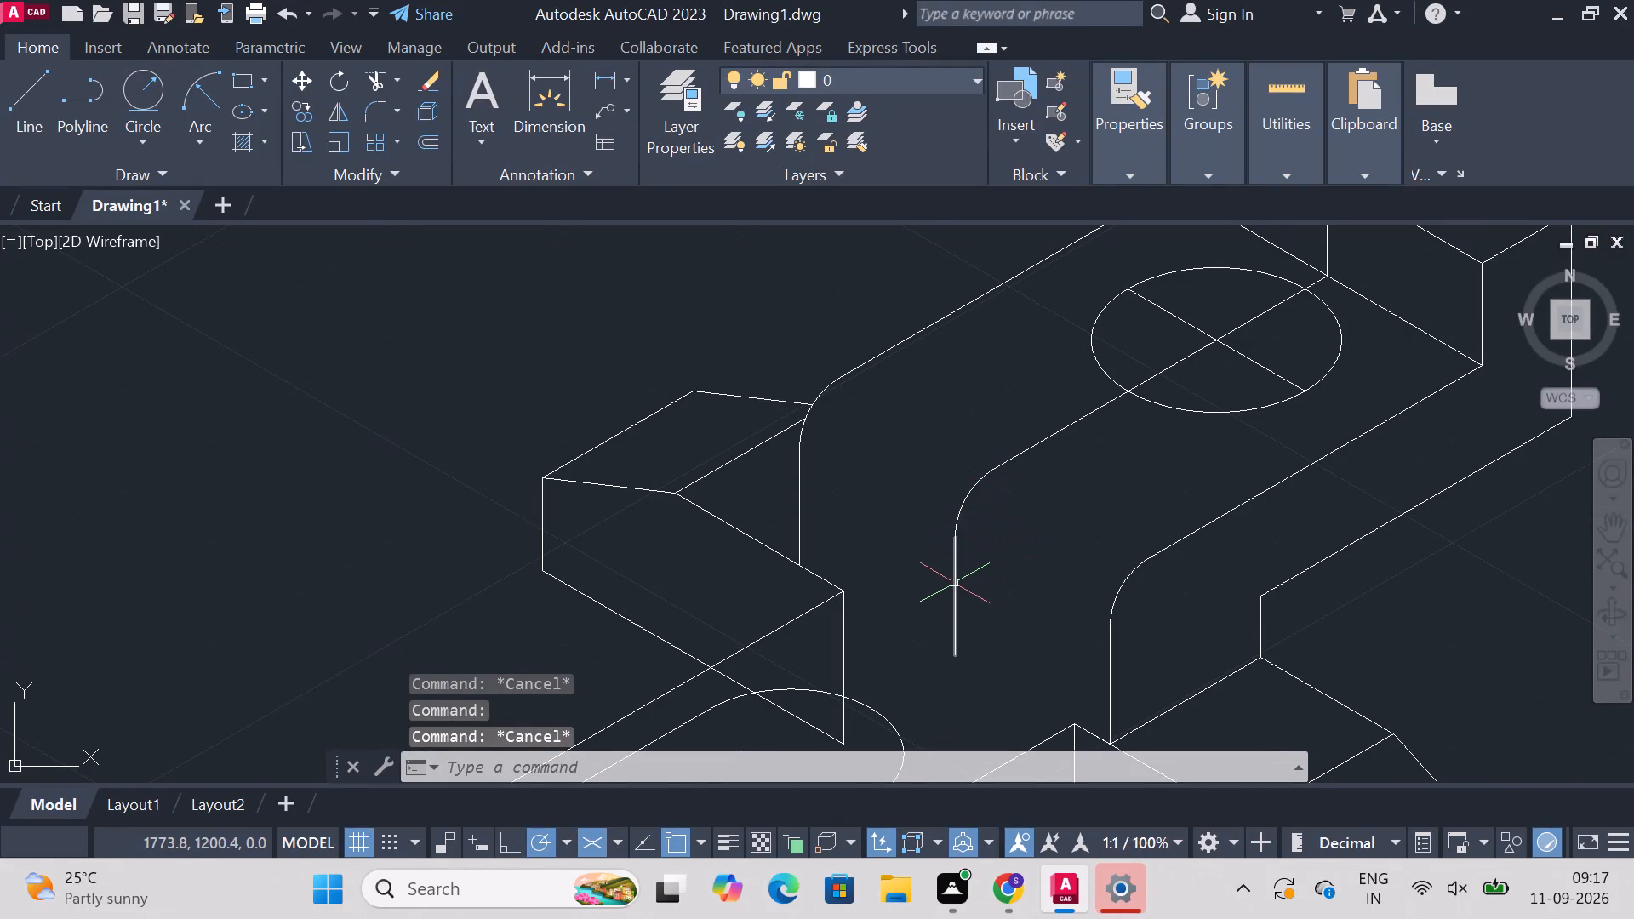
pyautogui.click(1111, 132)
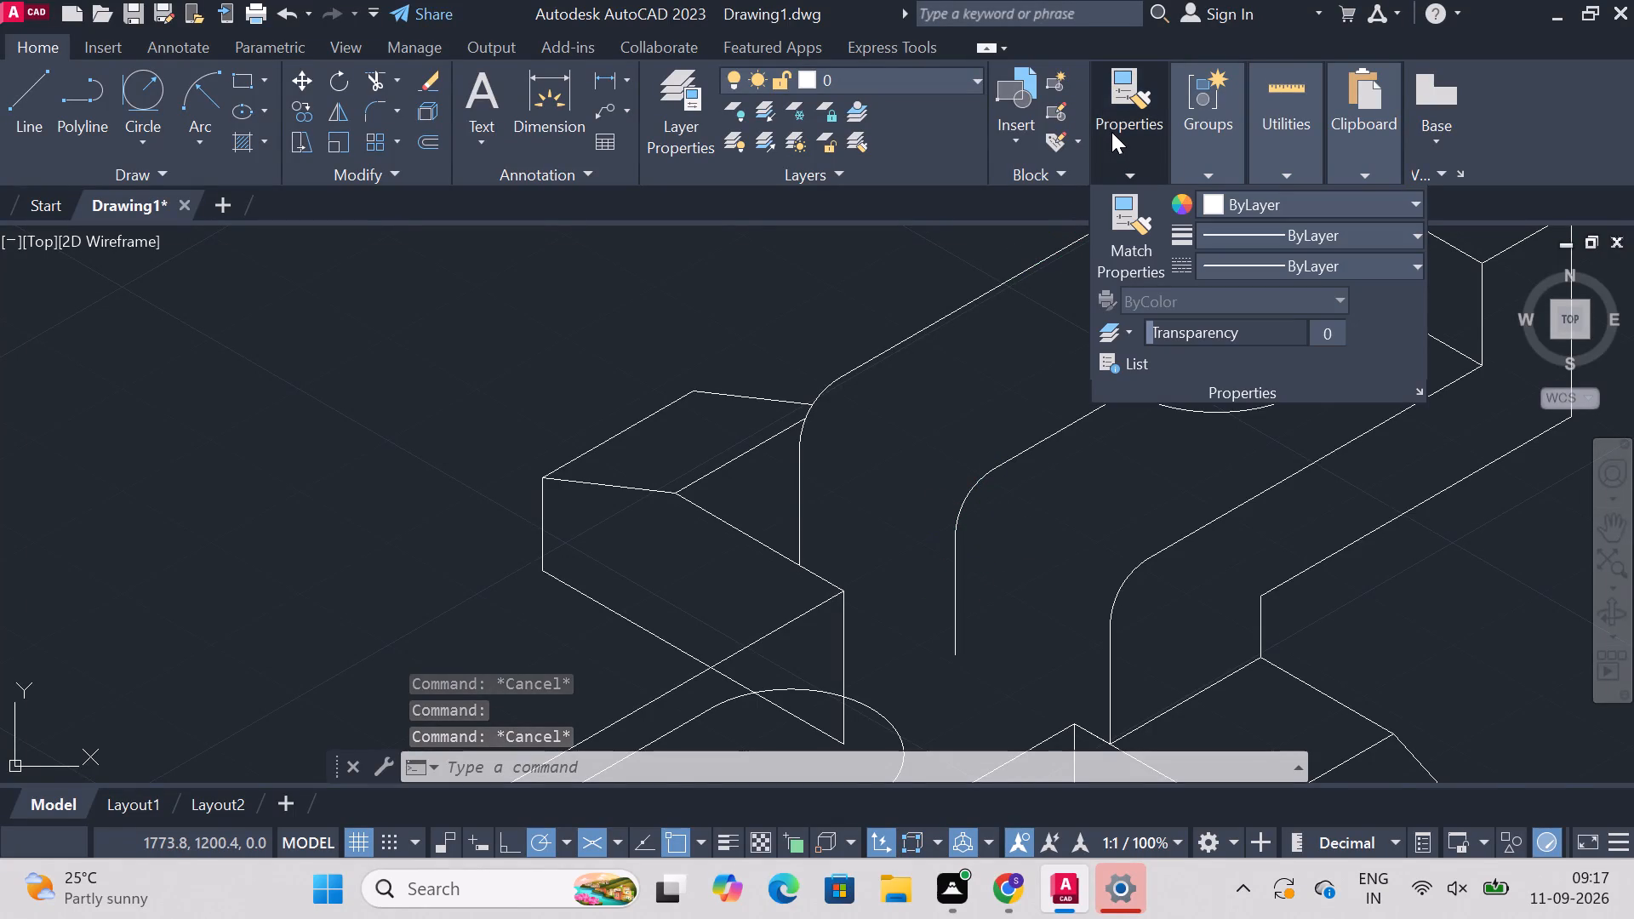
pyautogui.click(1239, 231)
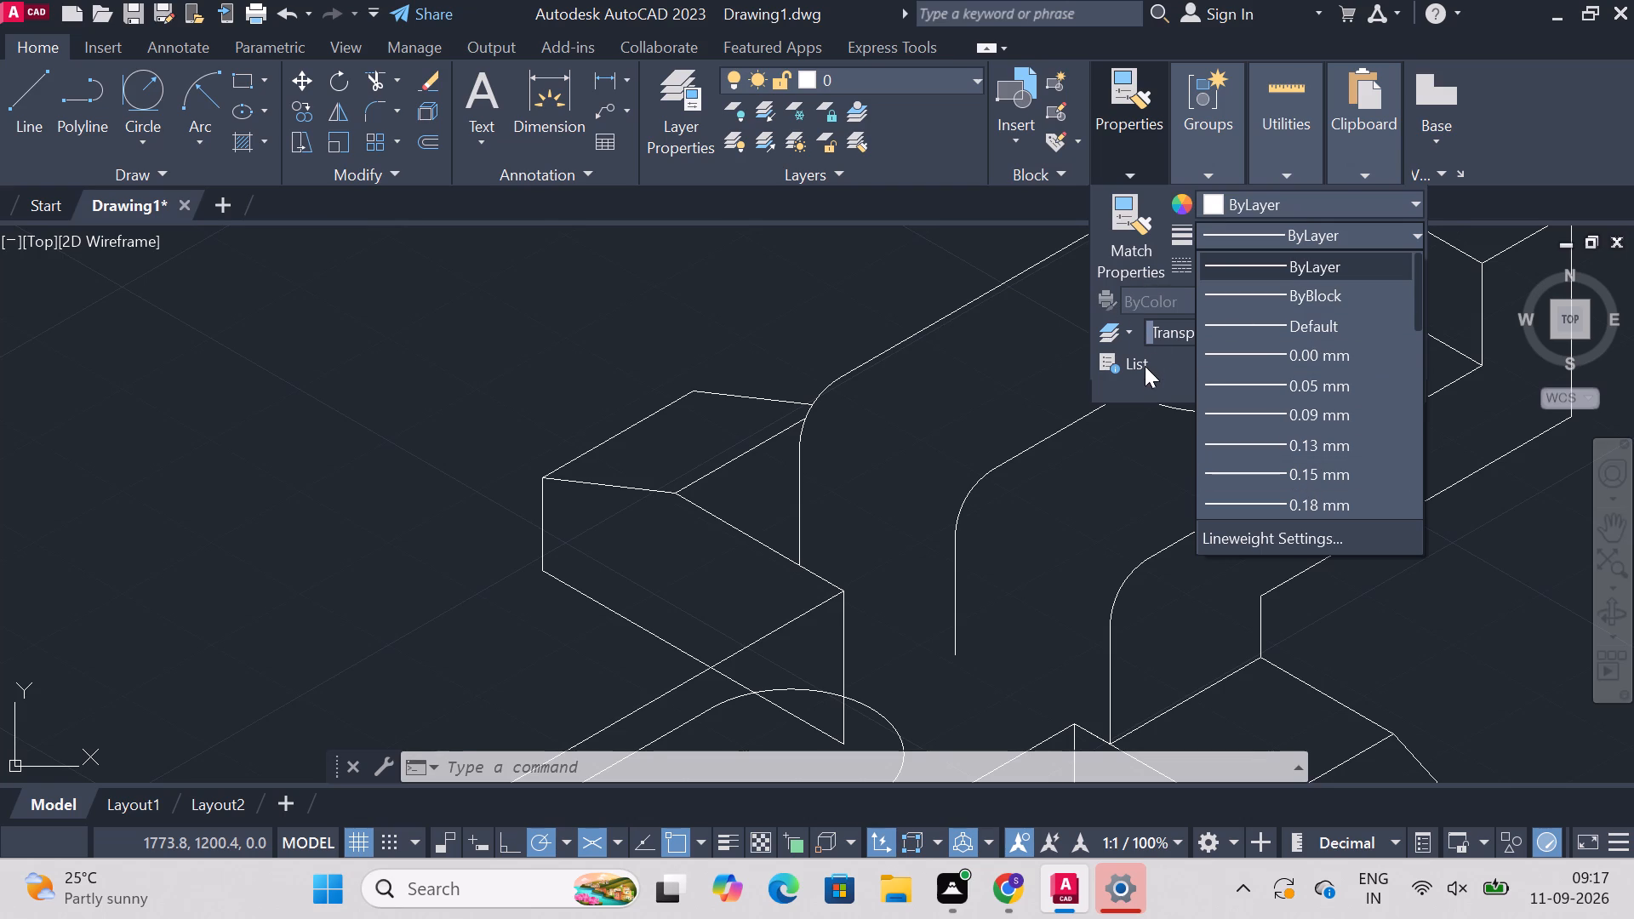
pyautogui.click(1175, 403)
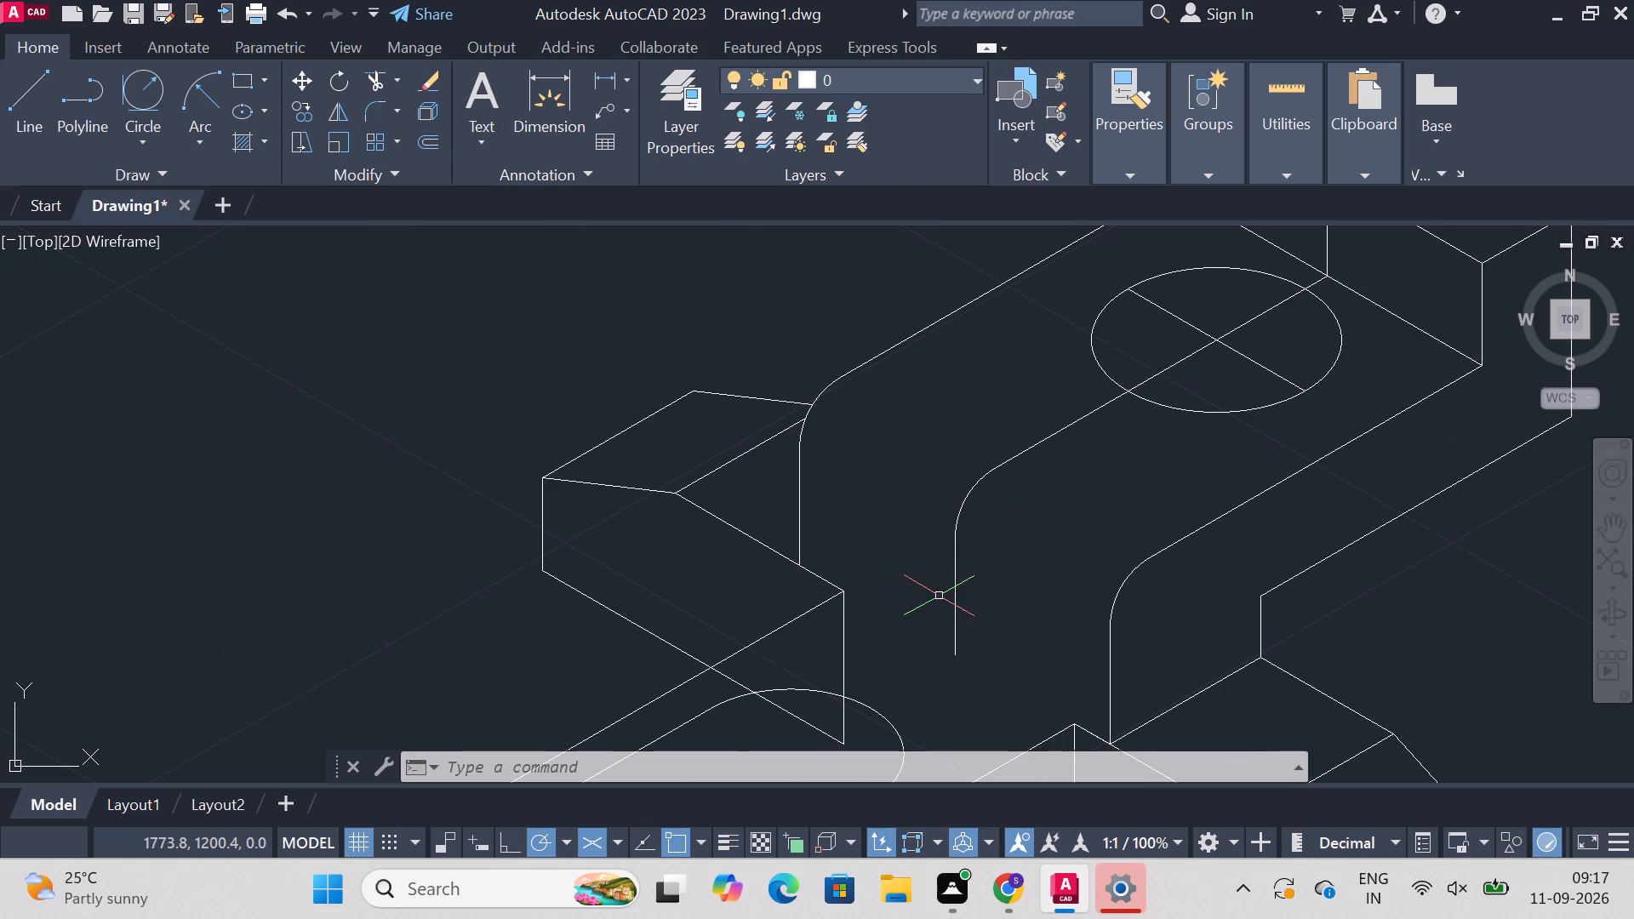
# Draw a line along the raised block's foot, joining the near and far rear top corners of the channel block.
pyautogui.write('line')
pyautogui.press('Return')
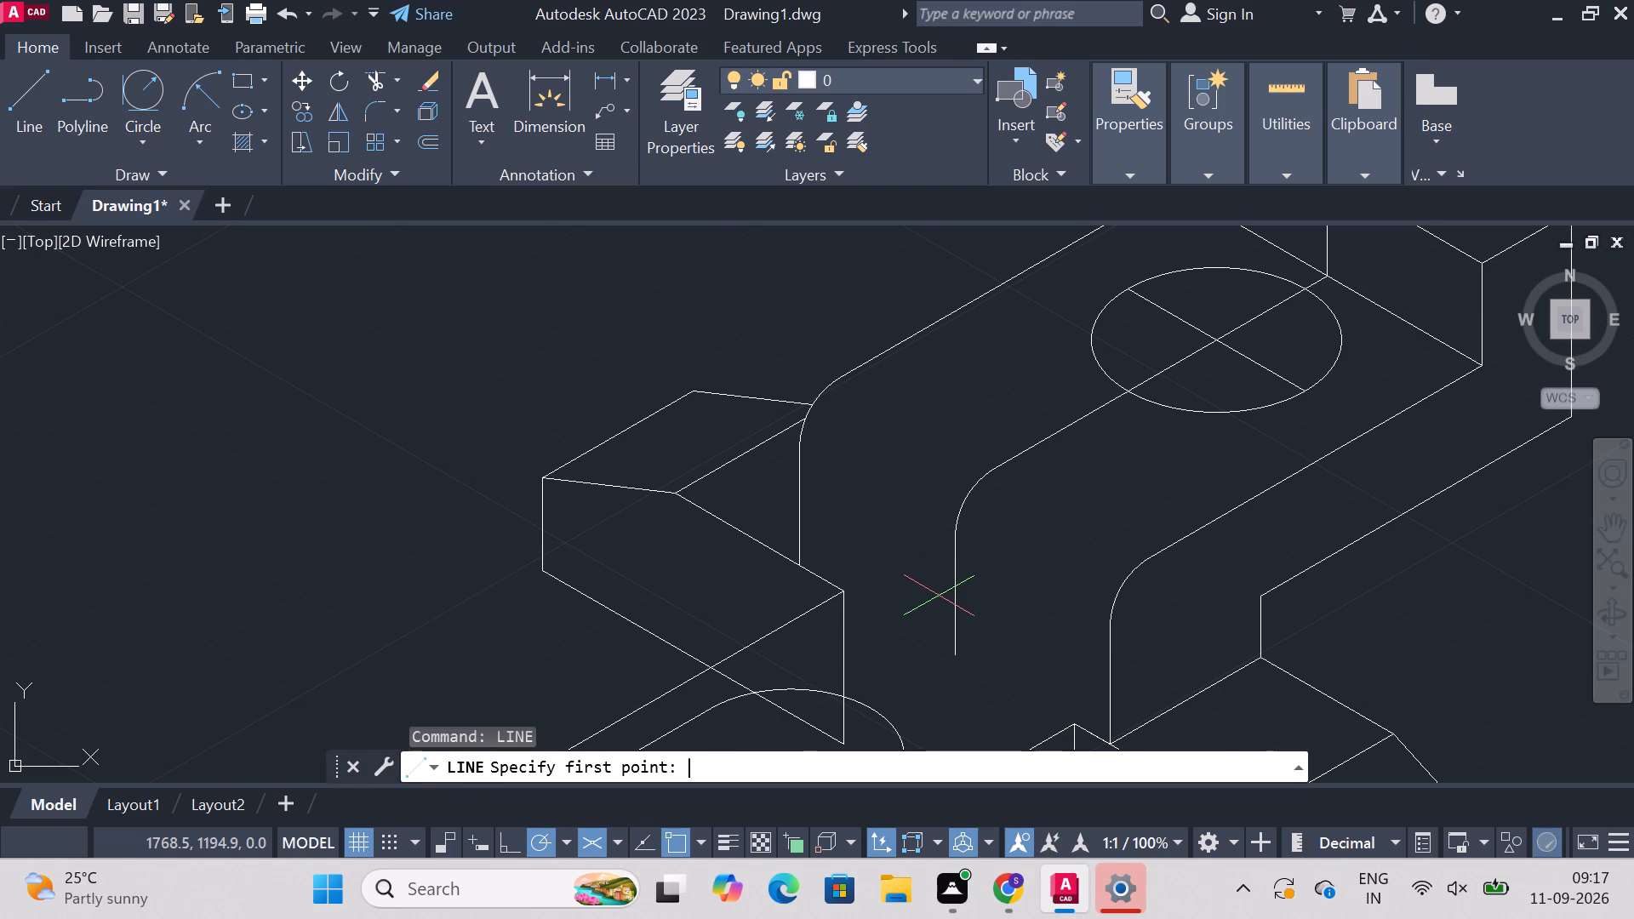
pyautogui.click(1077, 720)
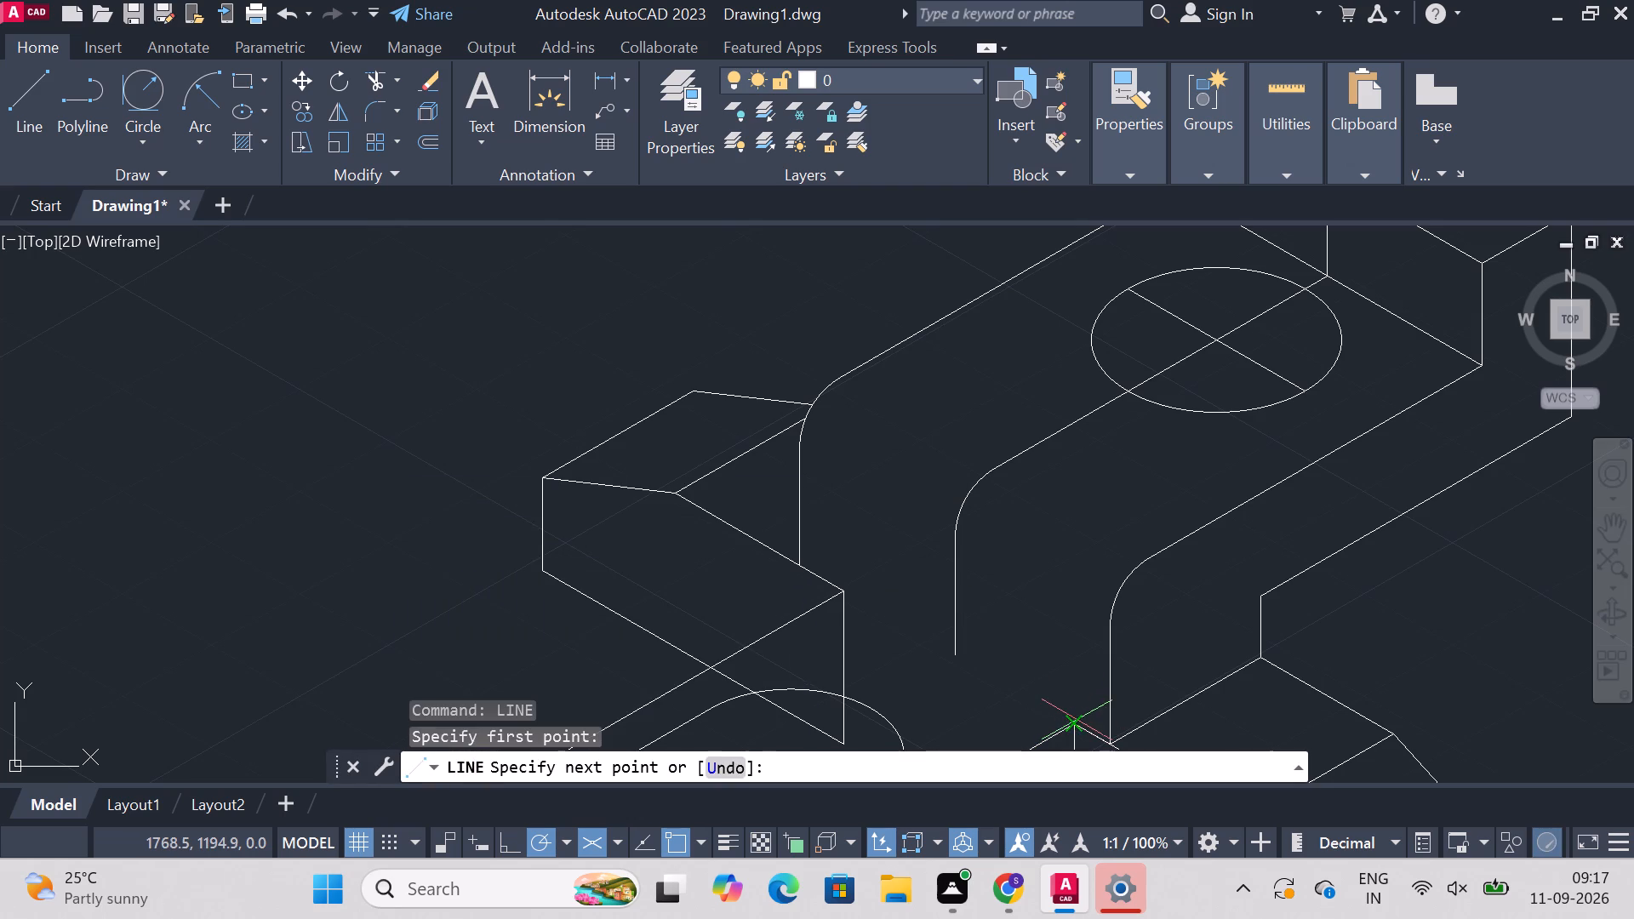
pyautogui.click(842, 598)
pyautogui.press('Escape')
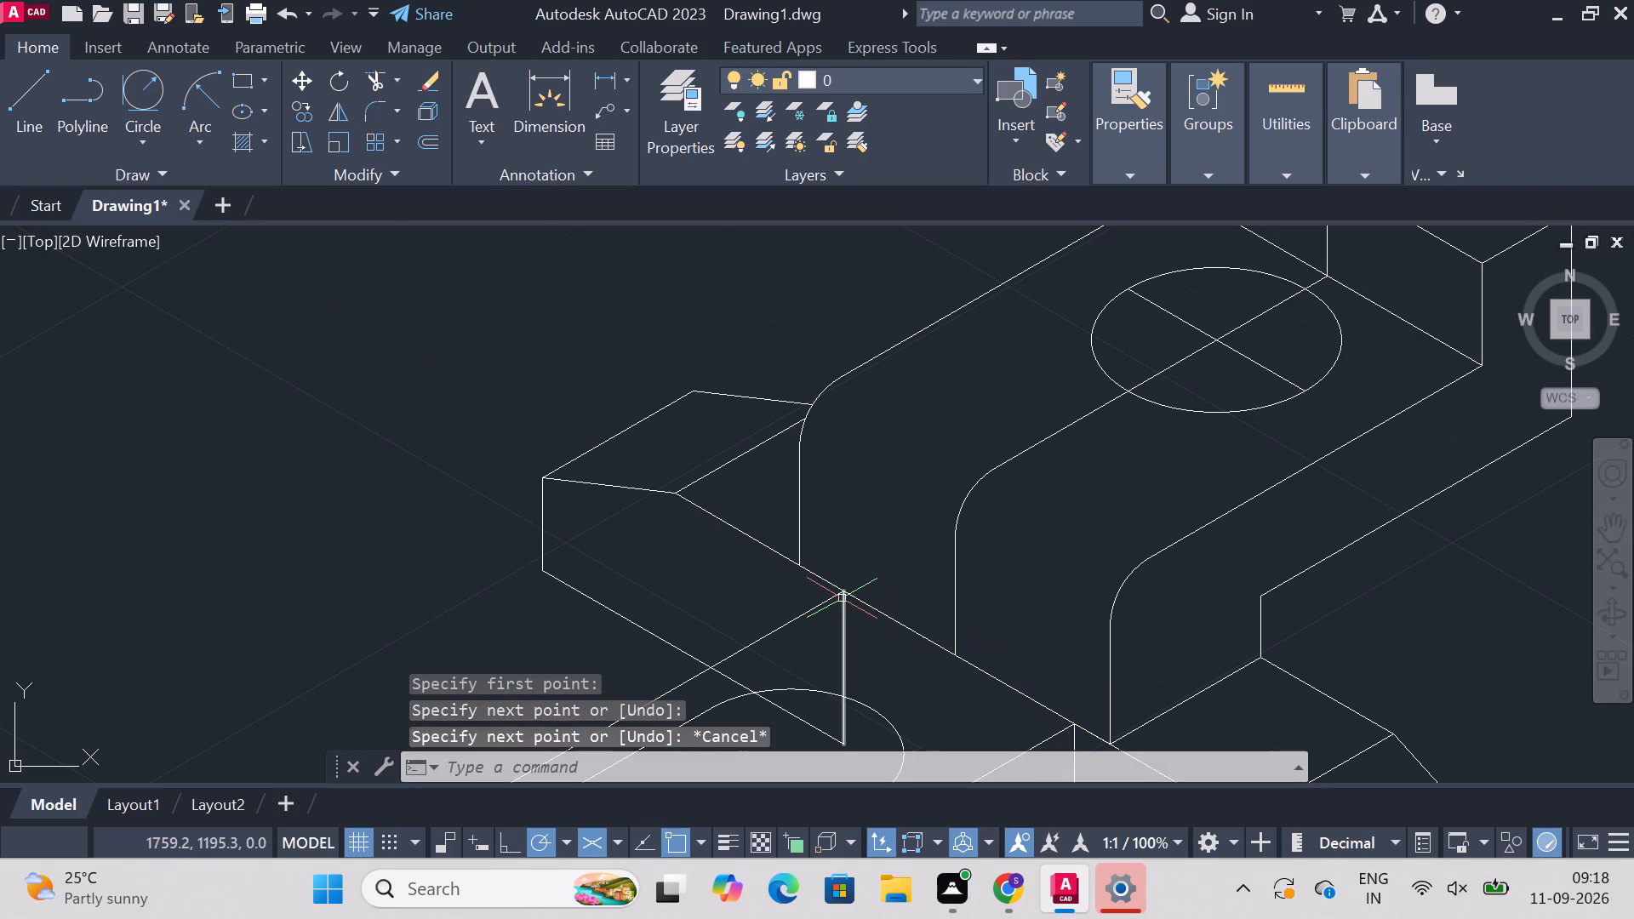
# Draw connected lines from the middle vertical line's lower end to the channel's upper arc centre and on to the arc's far end.
pyautogui.write('line')
pyautogui.press('Return')
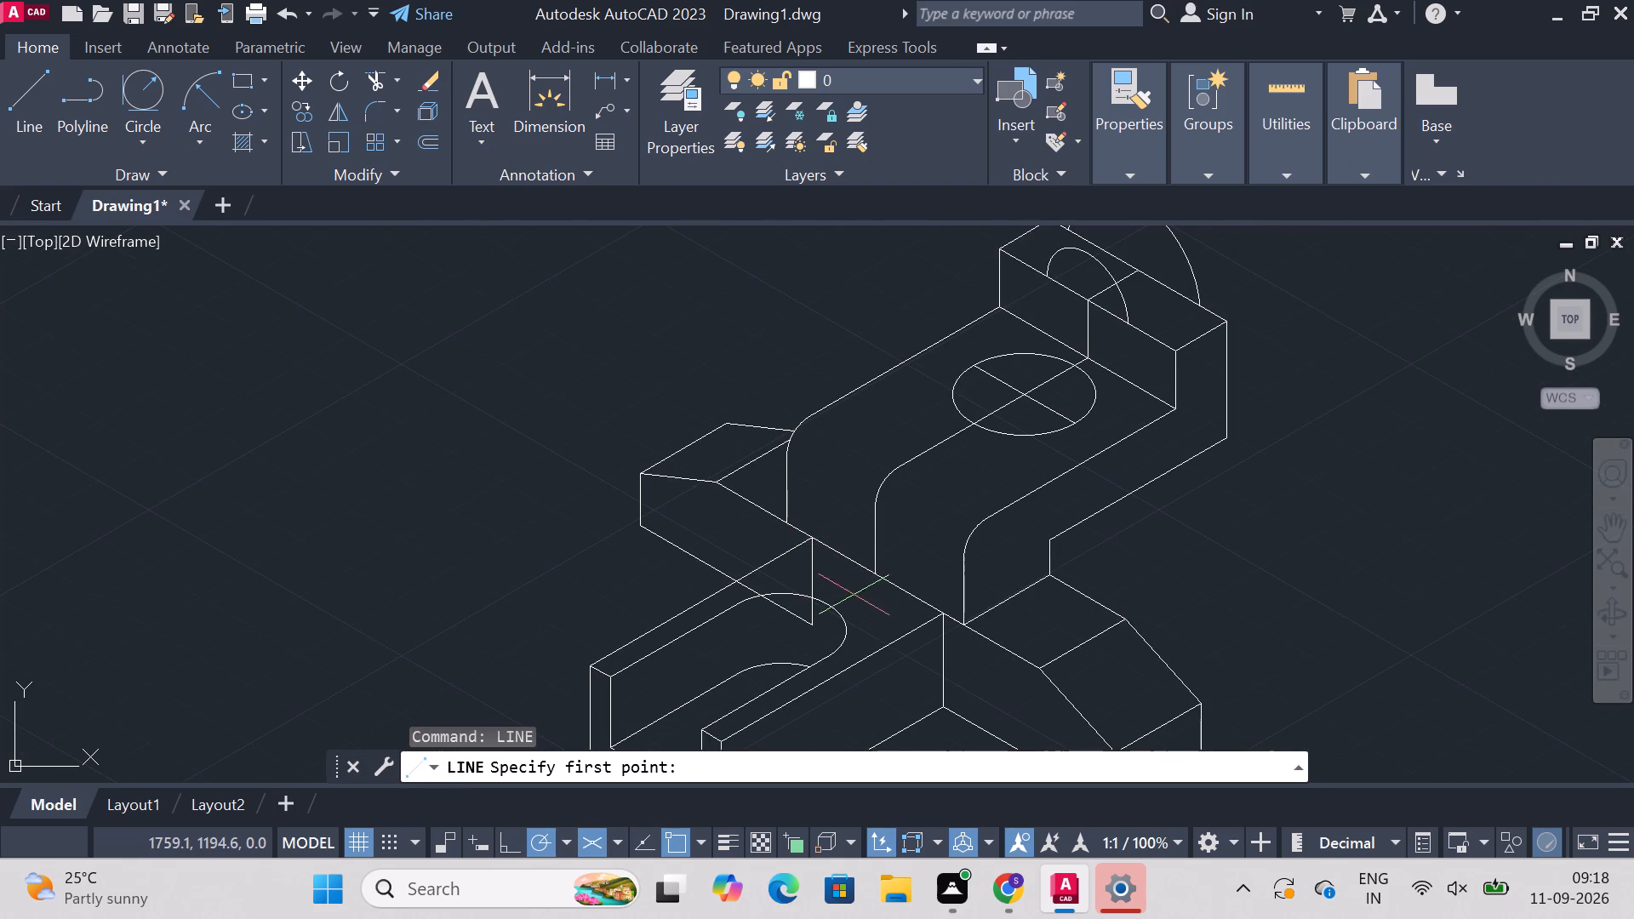
pyautogui.click(872, 574)
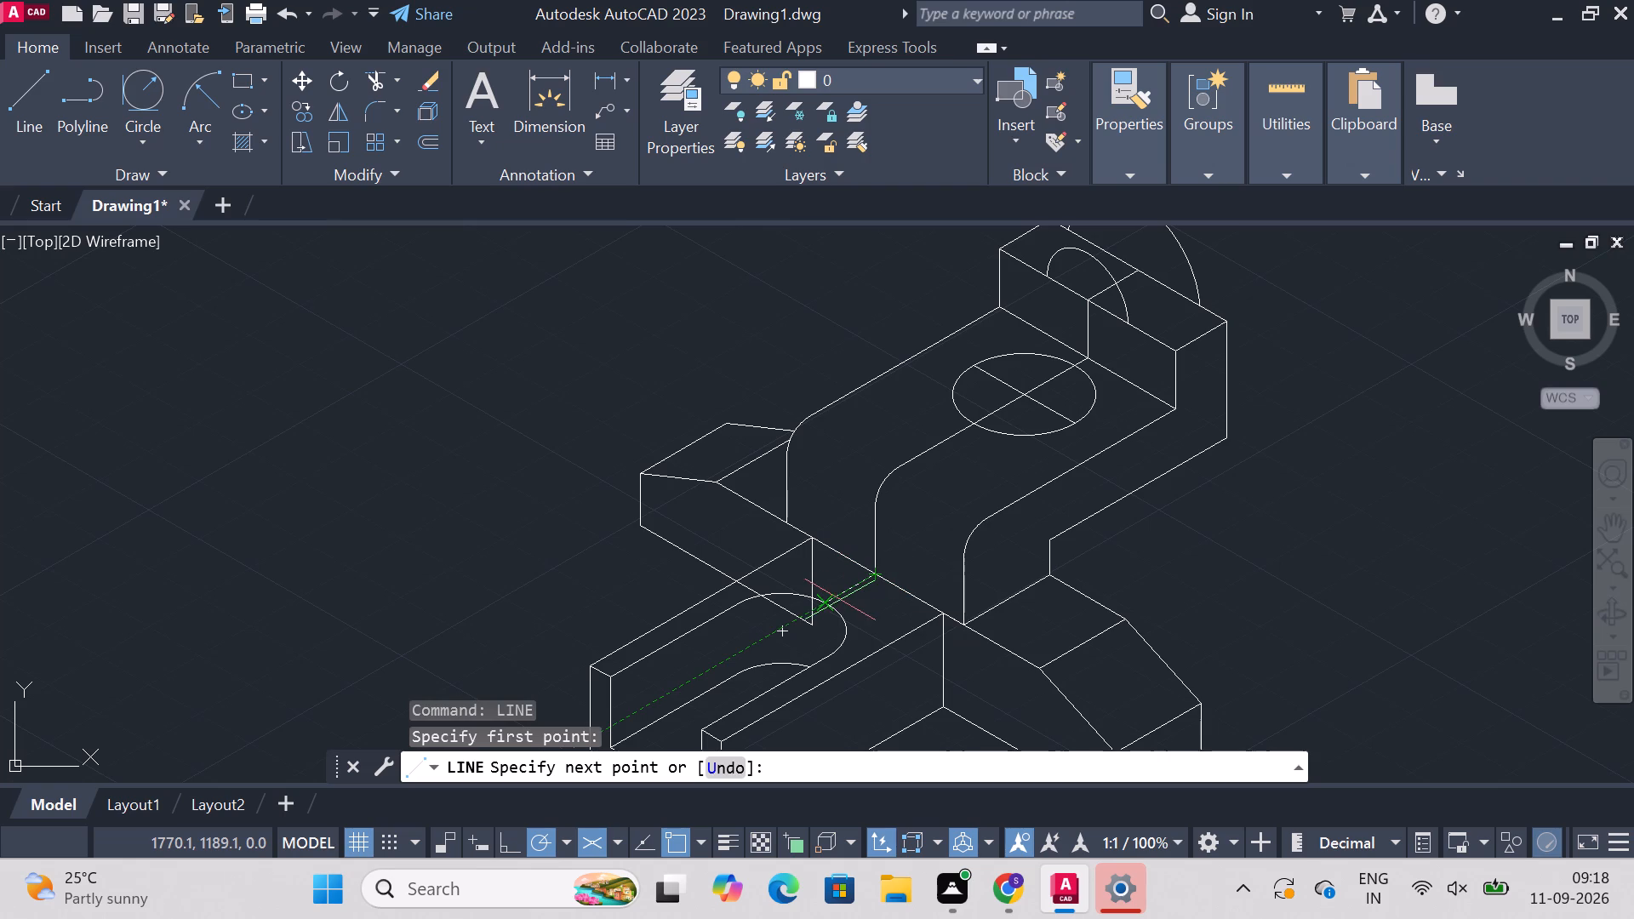
pyautogui.click(774, 638)
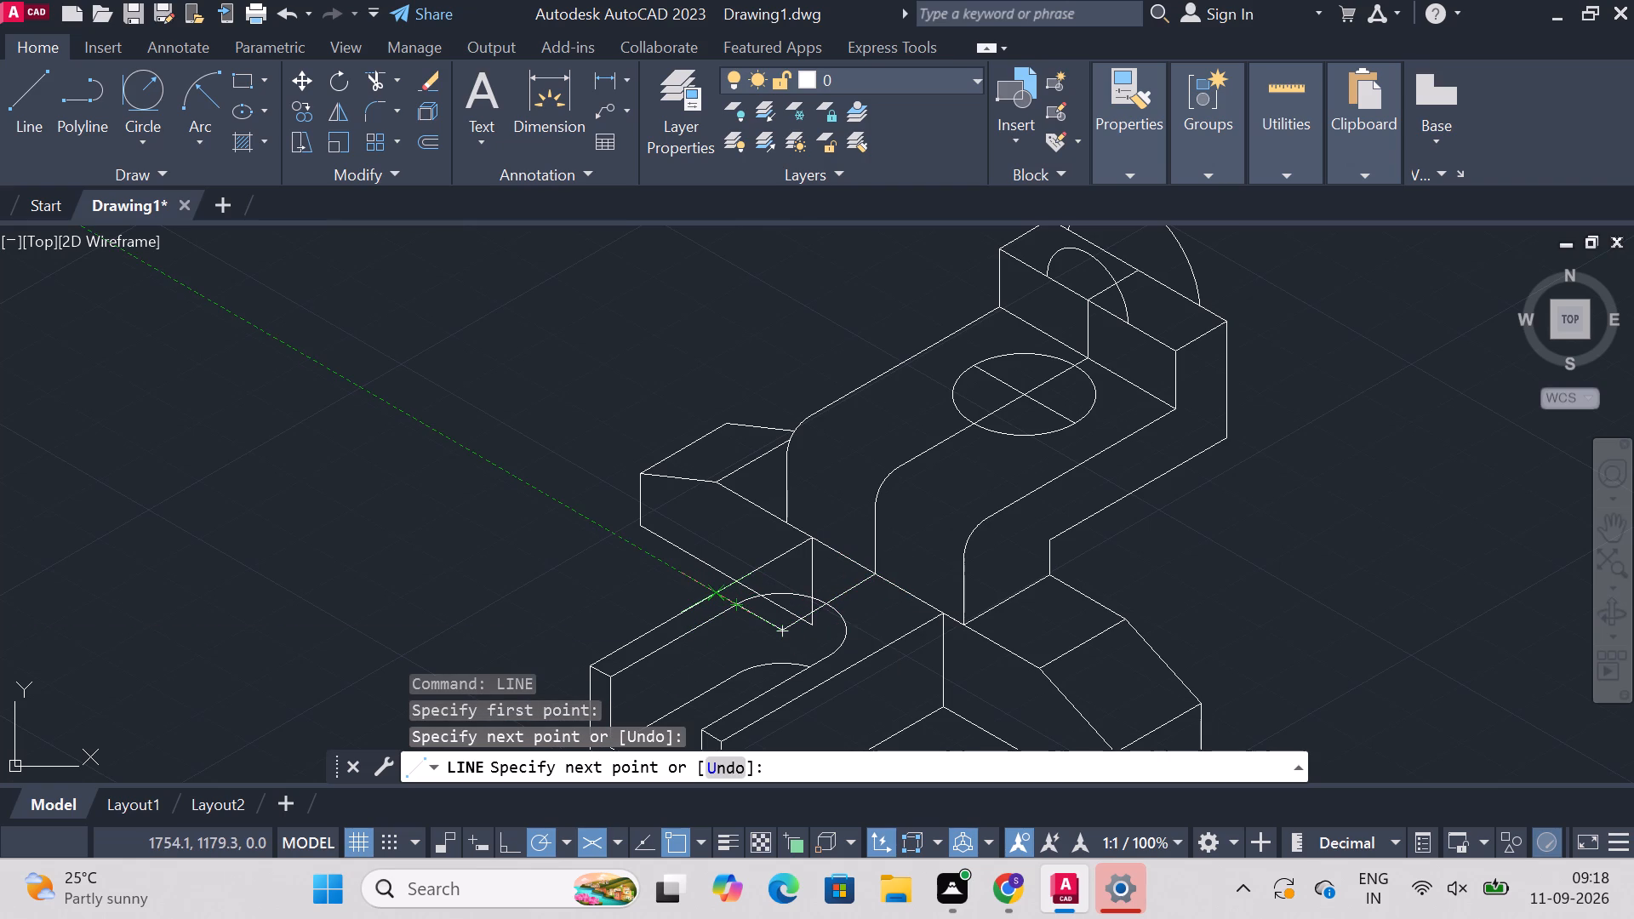
pyautogui.click(737, 608)
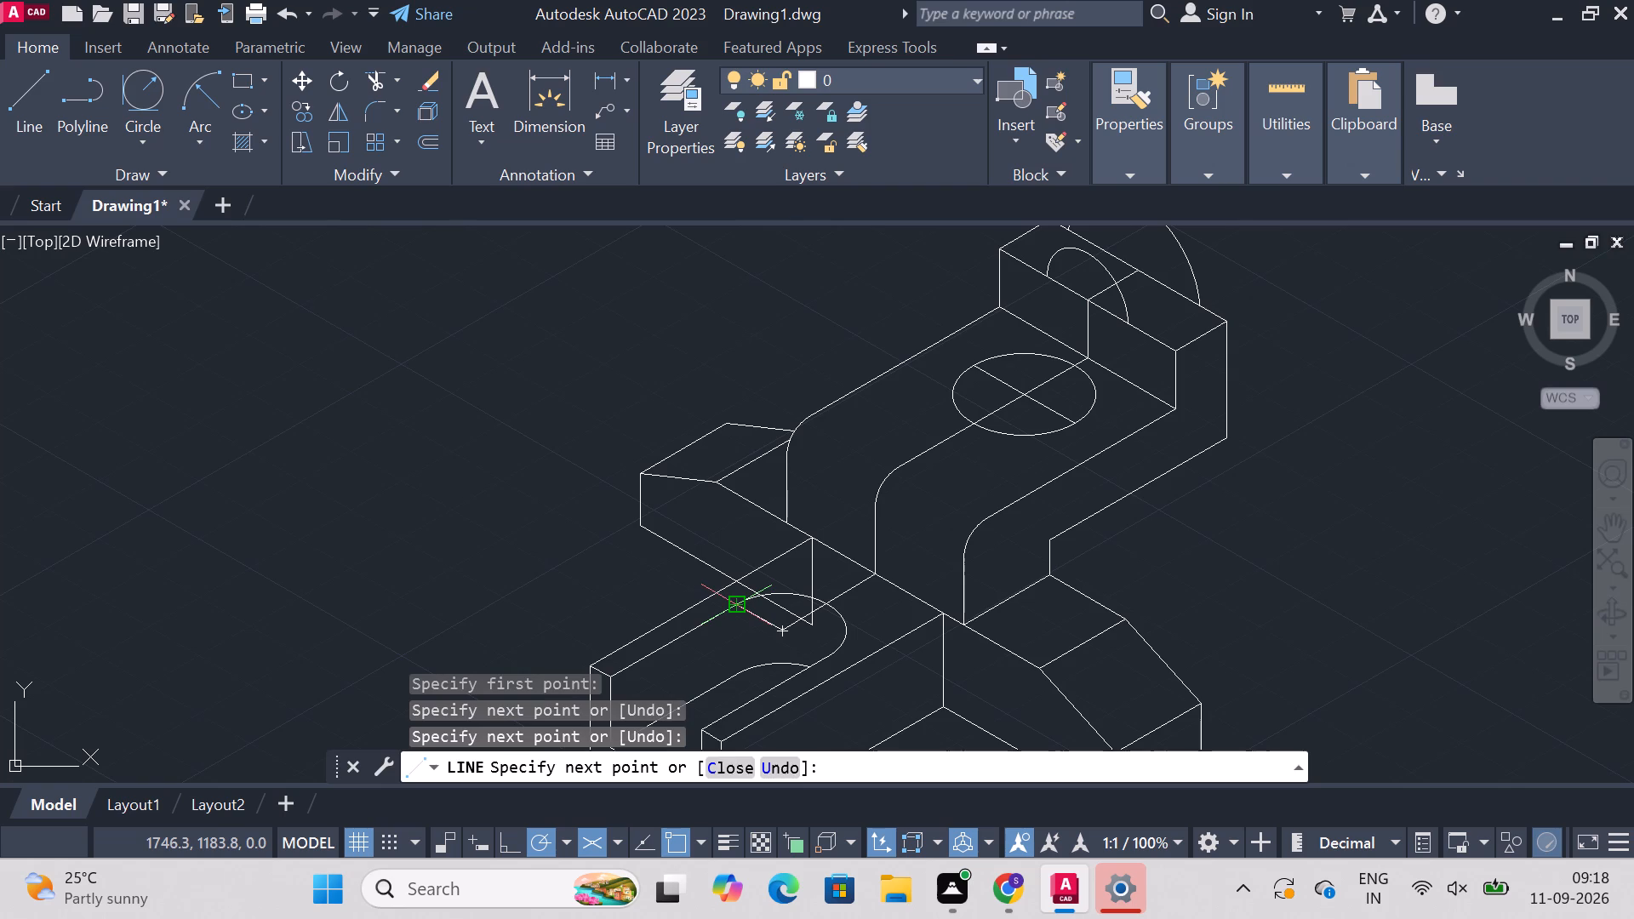
pyautogui.press('Escape')
# Draw a line from the channel's upper arc centre to the arc's near end.
pyautogui.write('line')
pyautogui.press('Return')
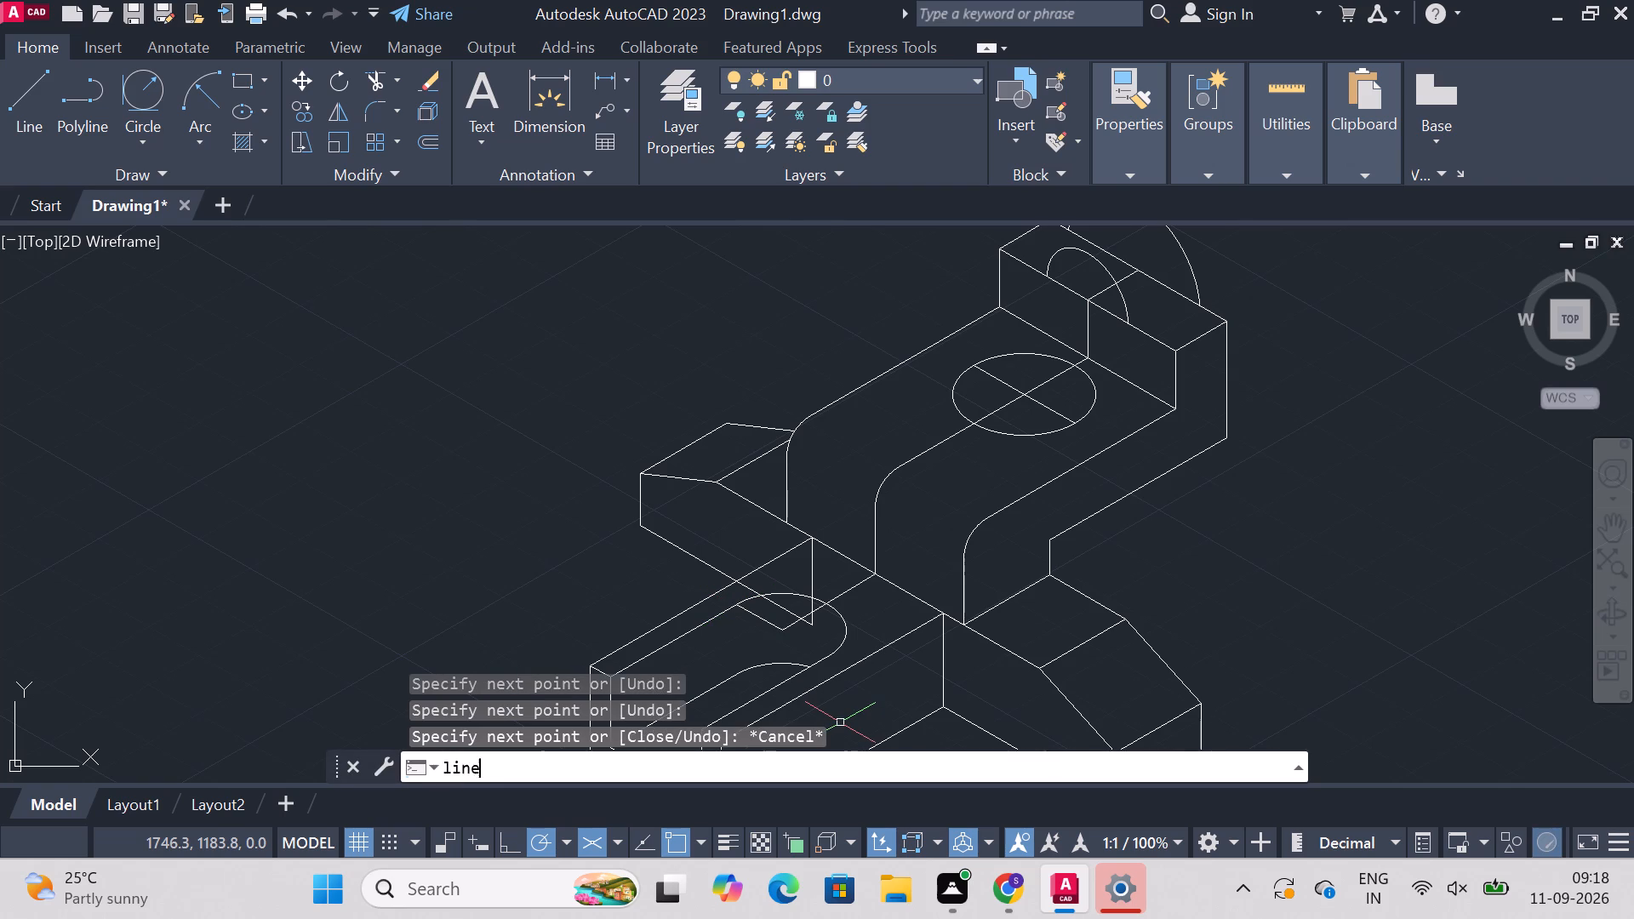
pyautogui.click(779, 636)
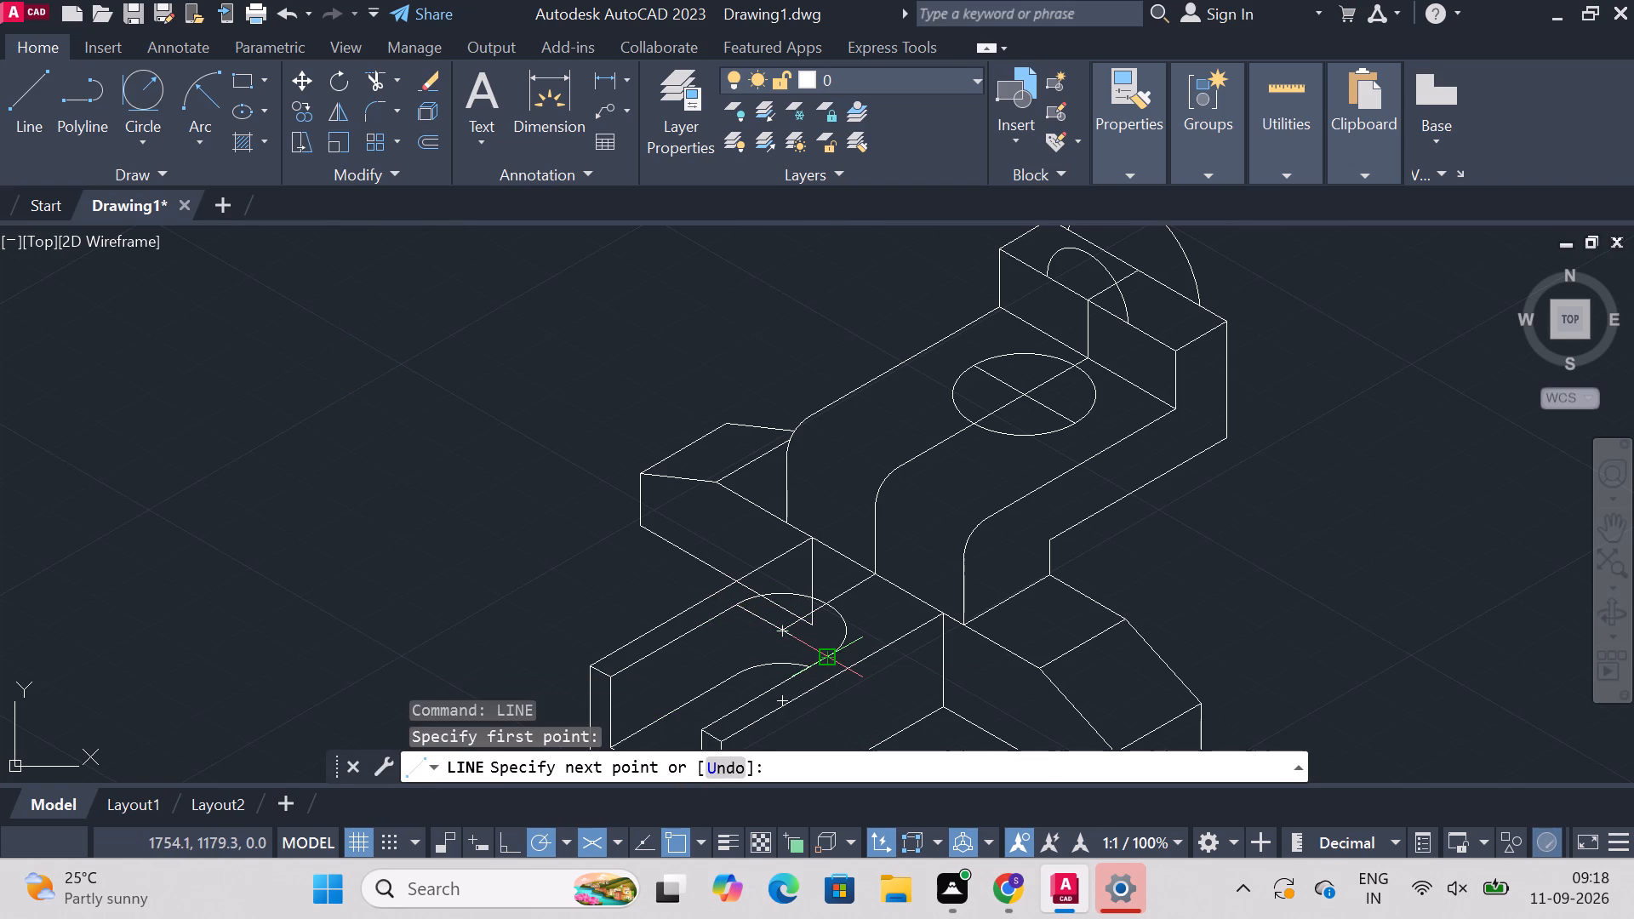
pyautogui.click(831, 660)
pyautogui.press('Escape')
# Trim away the channel block's far rear vertical line and the far side block's lower edge where it crosses the channel block.
pyautogui.write('trim')
pyautogui.press('Return')
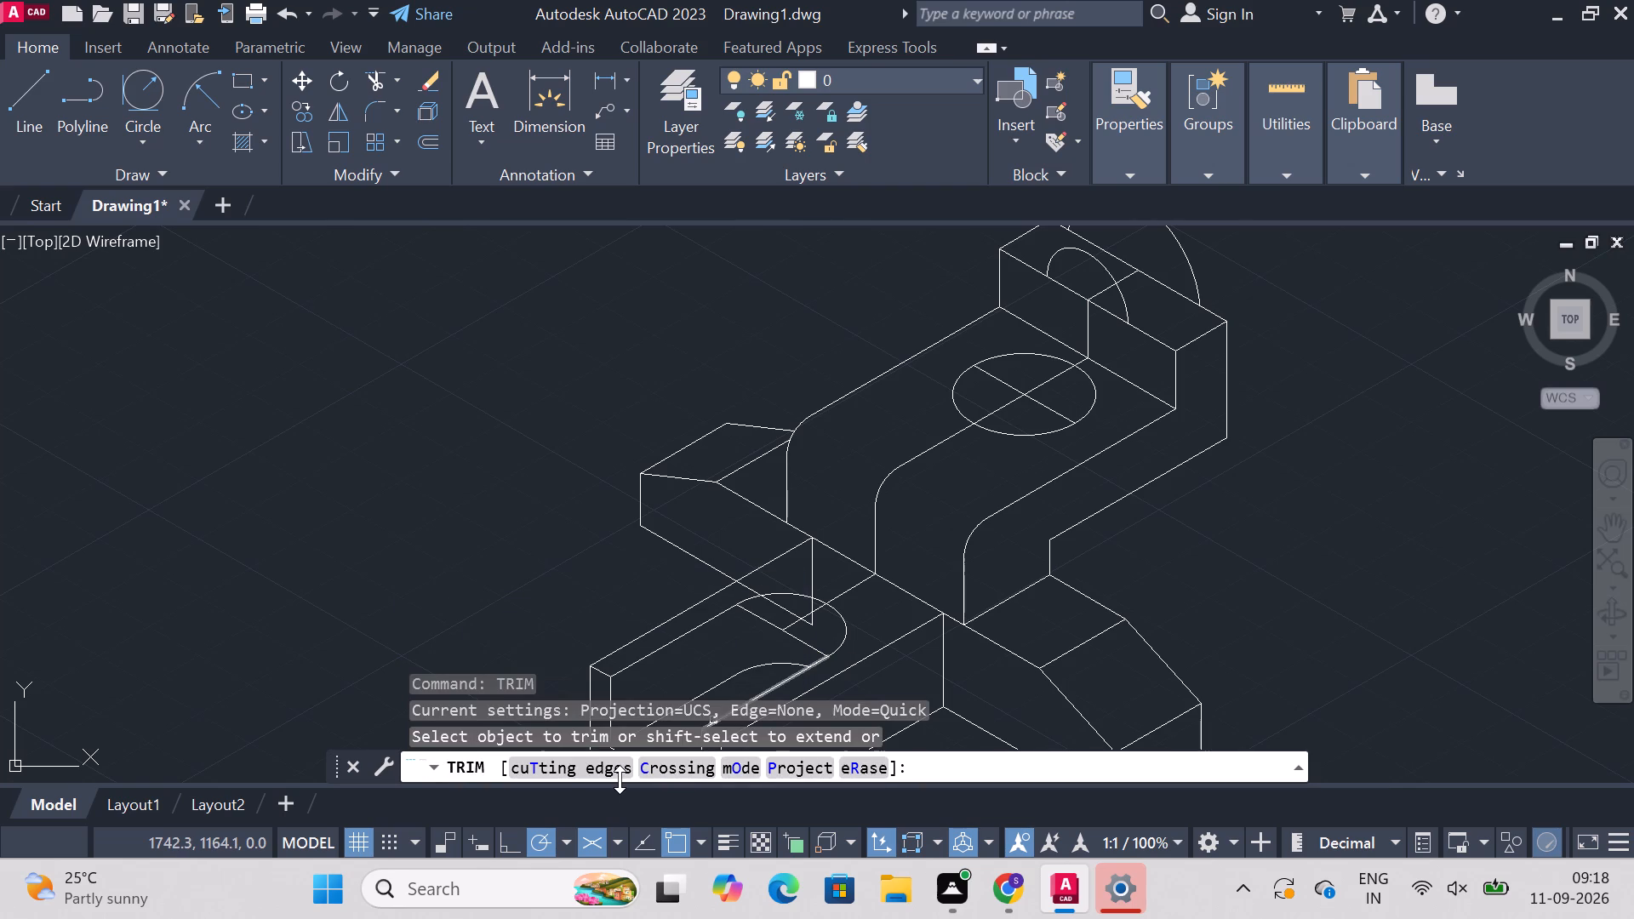
pyautogui.click(815, 567)
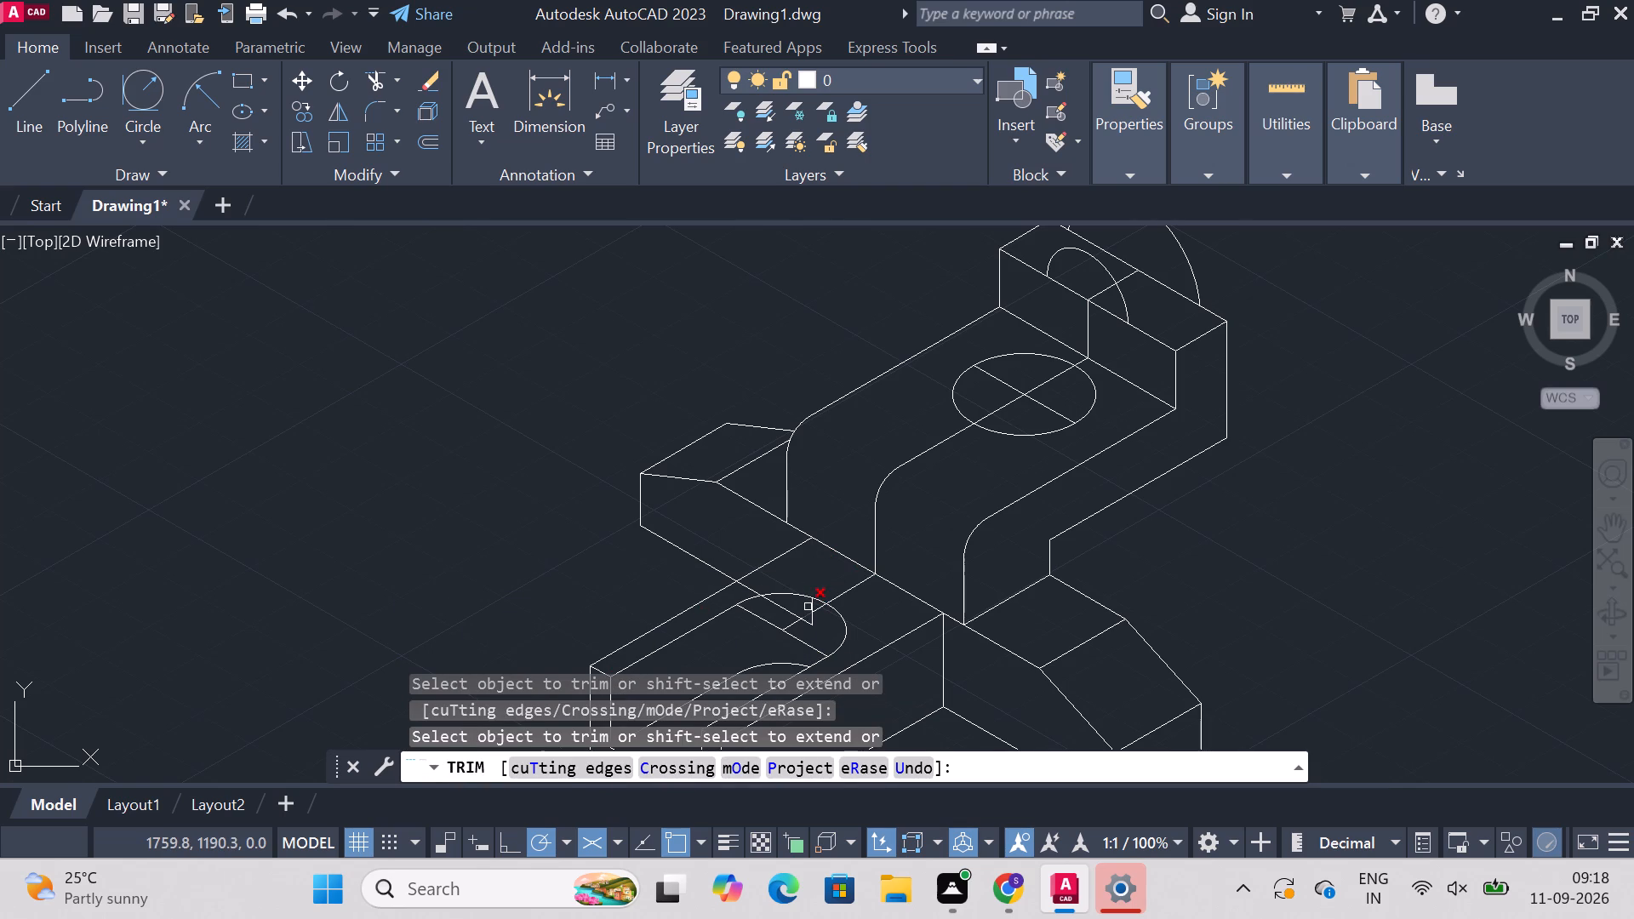
pyautogui.click(813, 605)
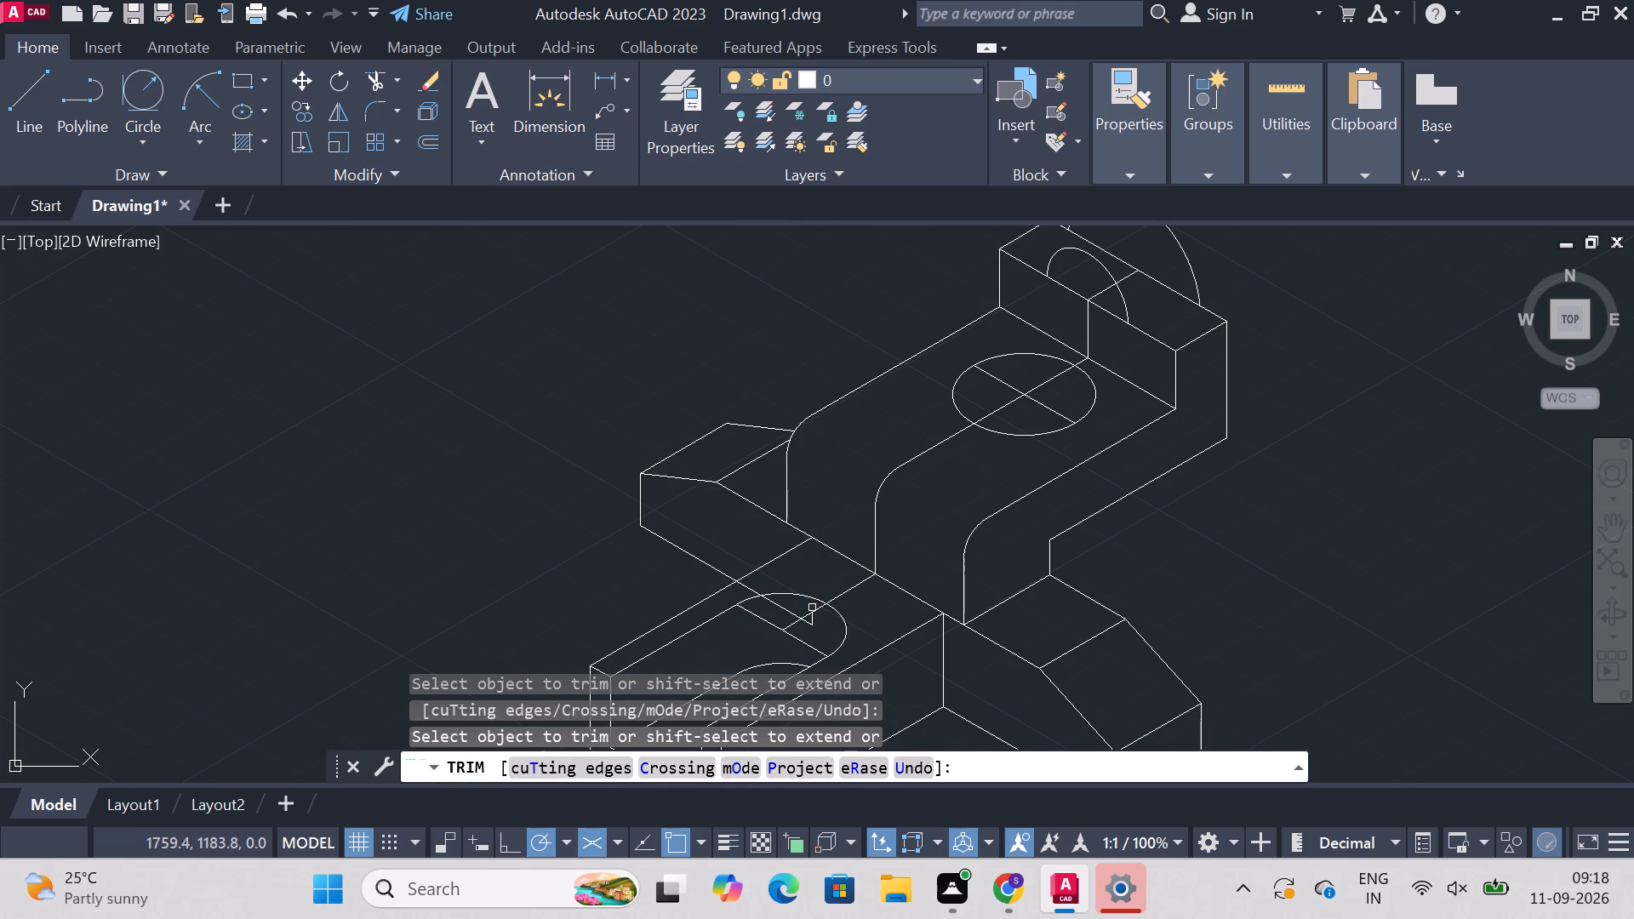
pyautogui.click(814, 624)
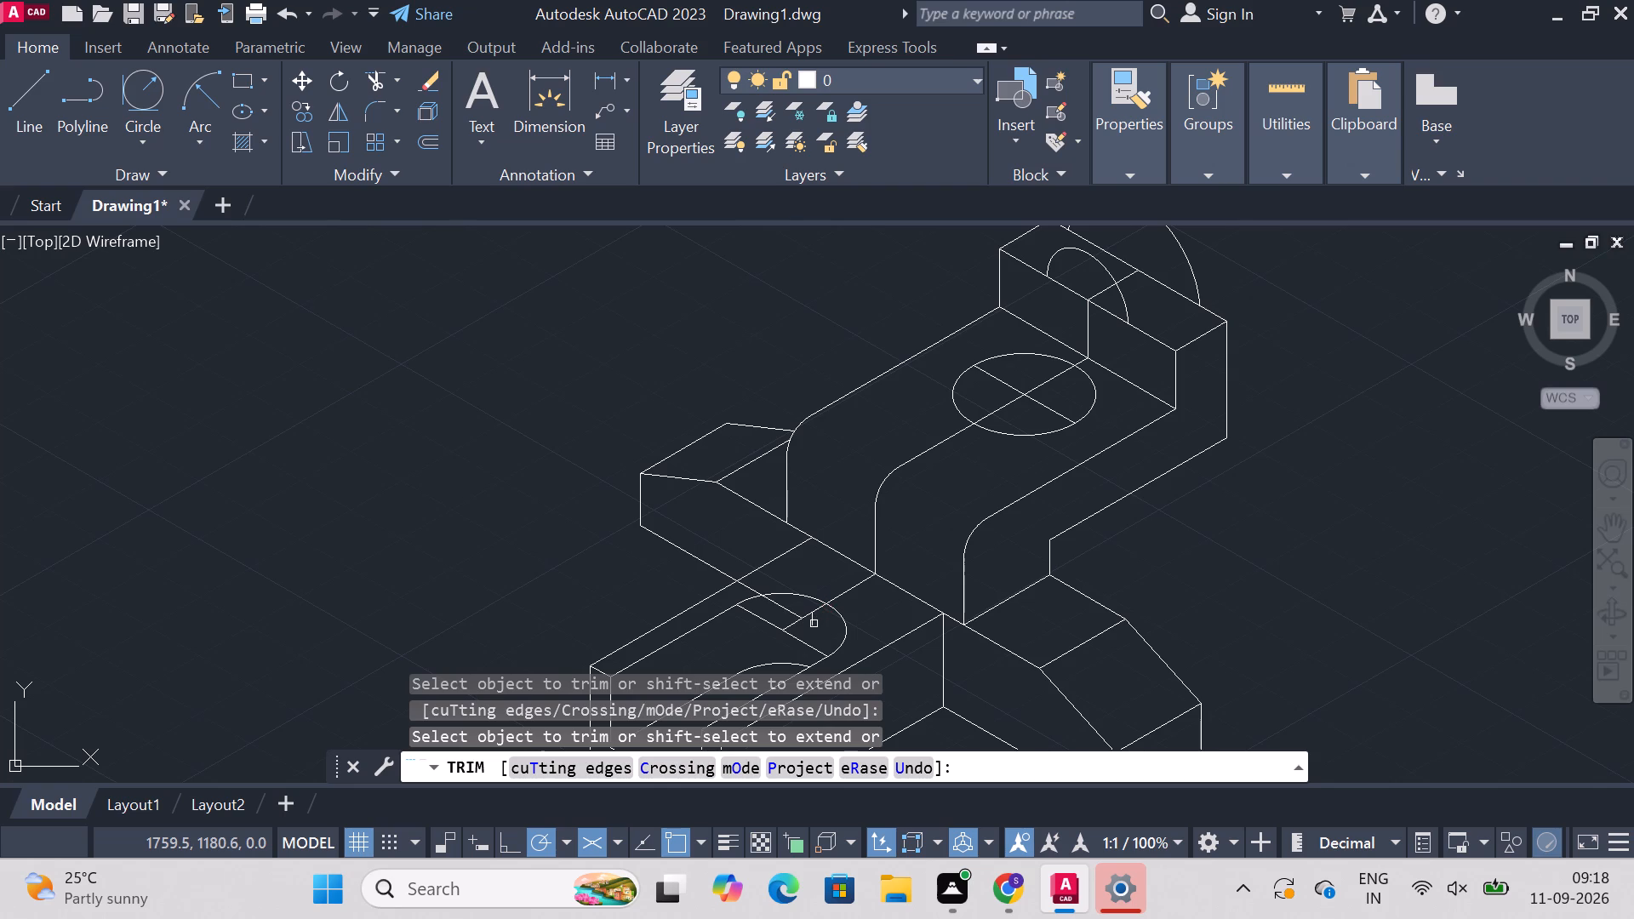
pyautogui.click(814, 621)
pyautogui.click(789, 611)
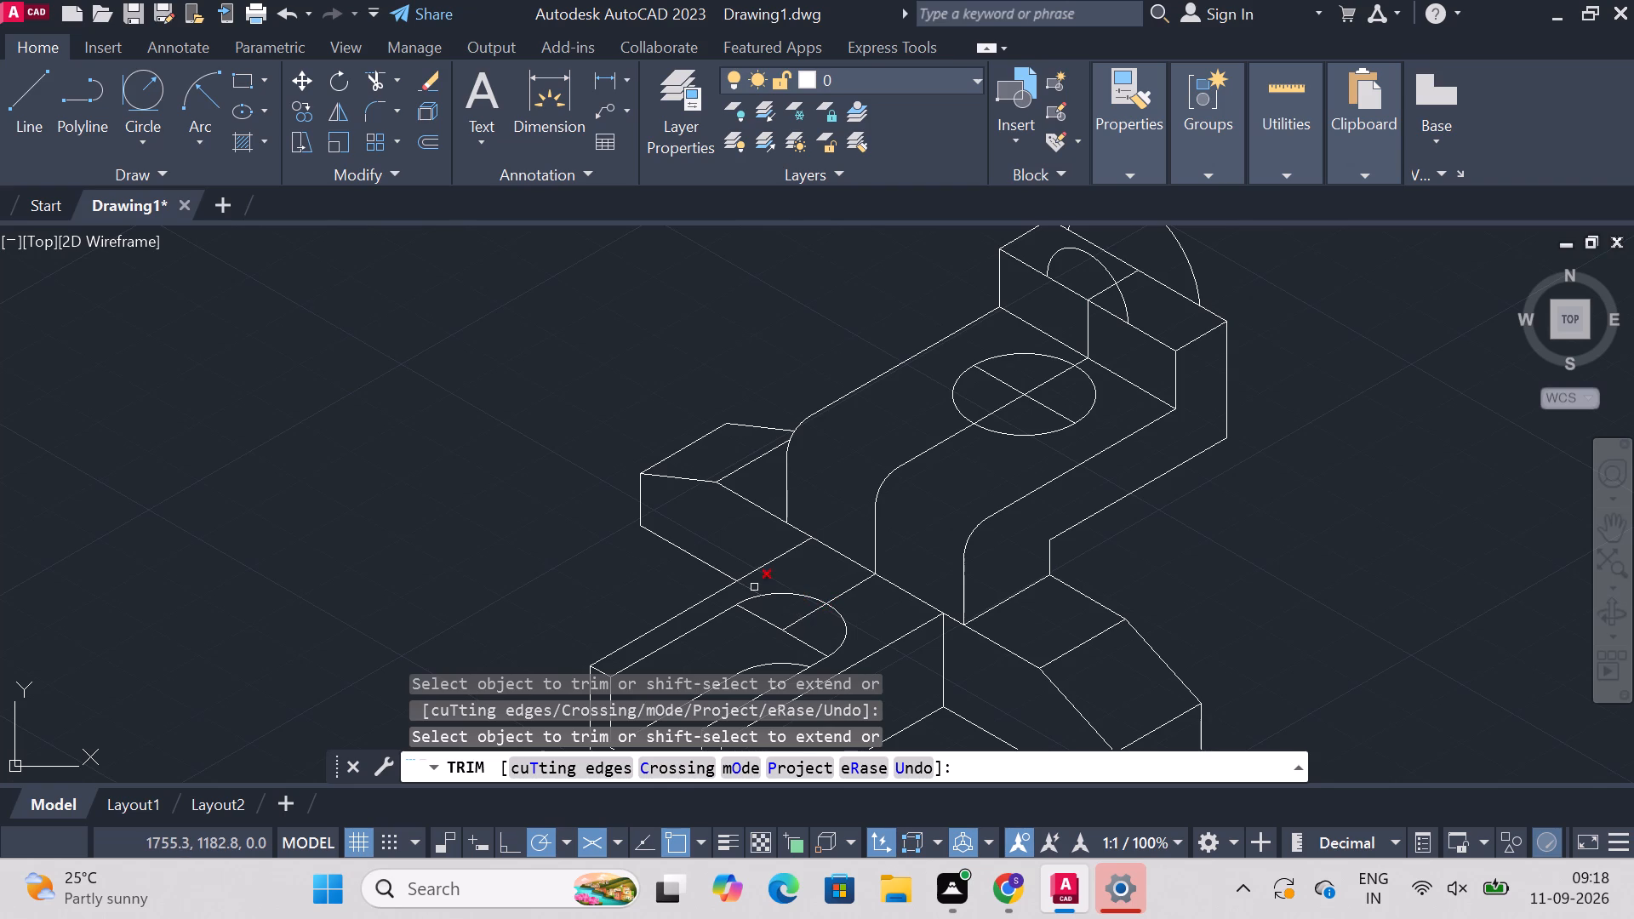
pyautogui.click(754, 587)
pyautogui.press('Escape')
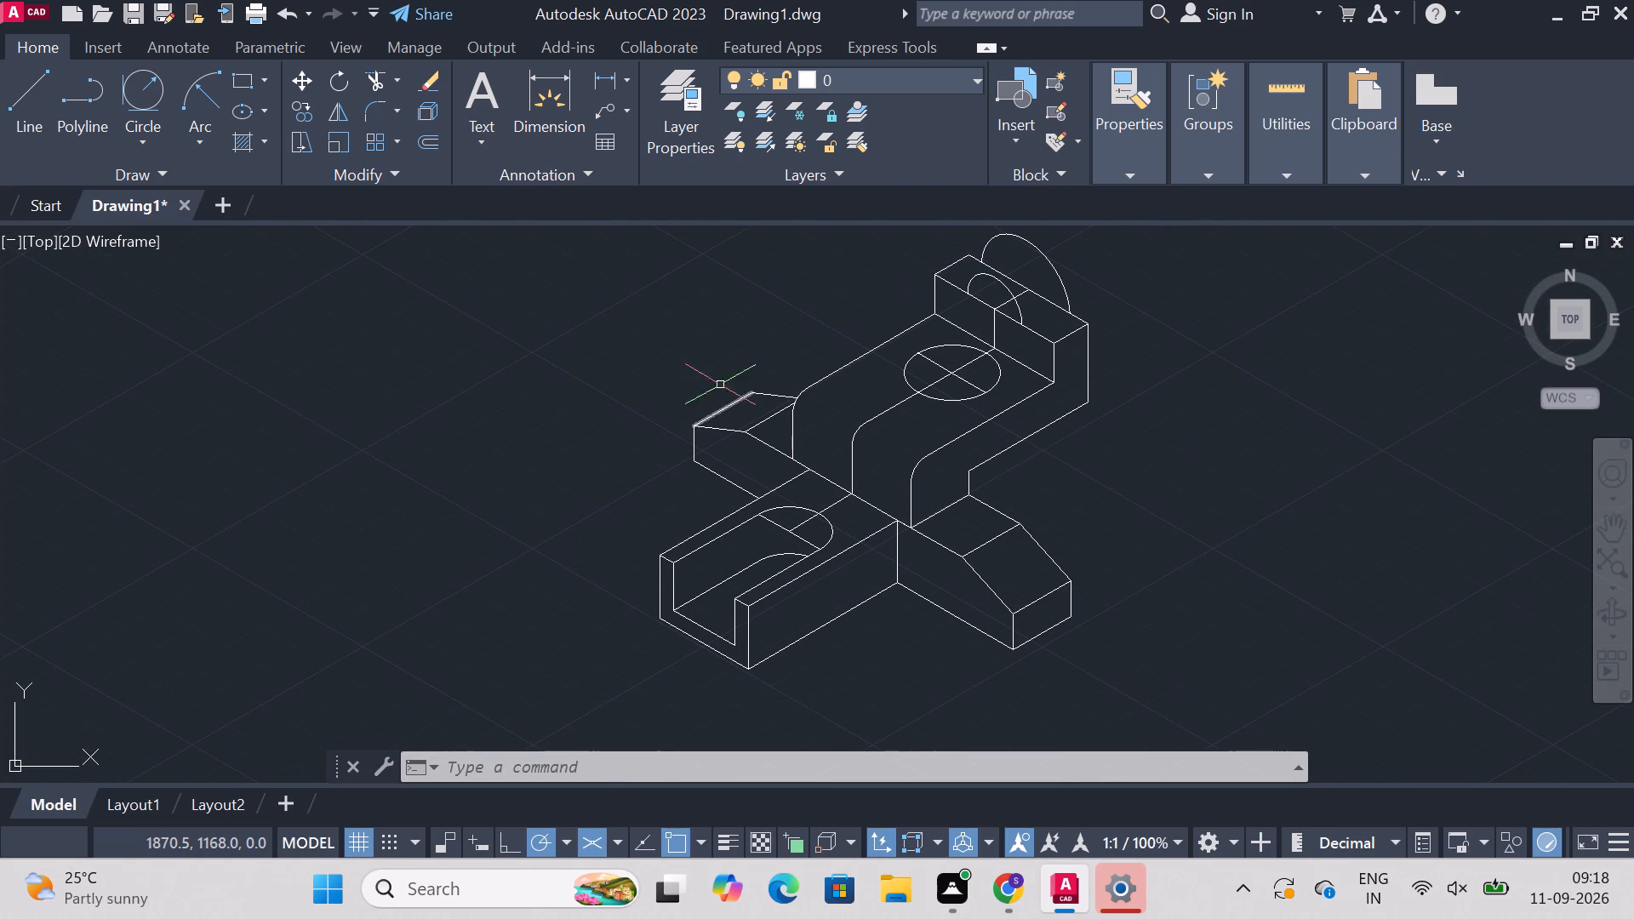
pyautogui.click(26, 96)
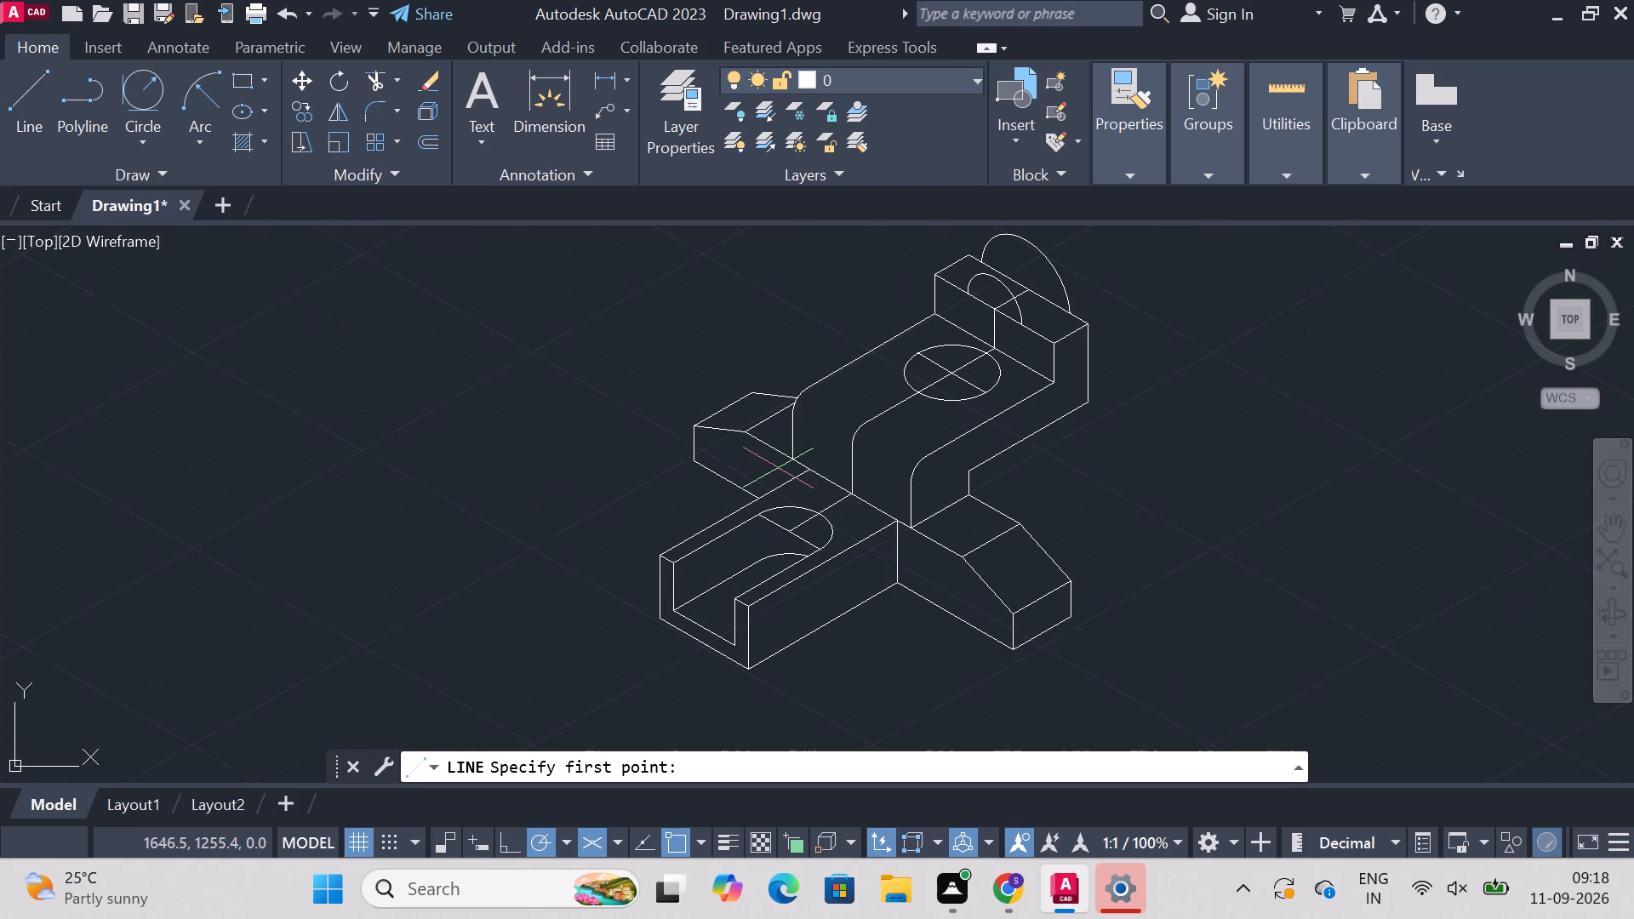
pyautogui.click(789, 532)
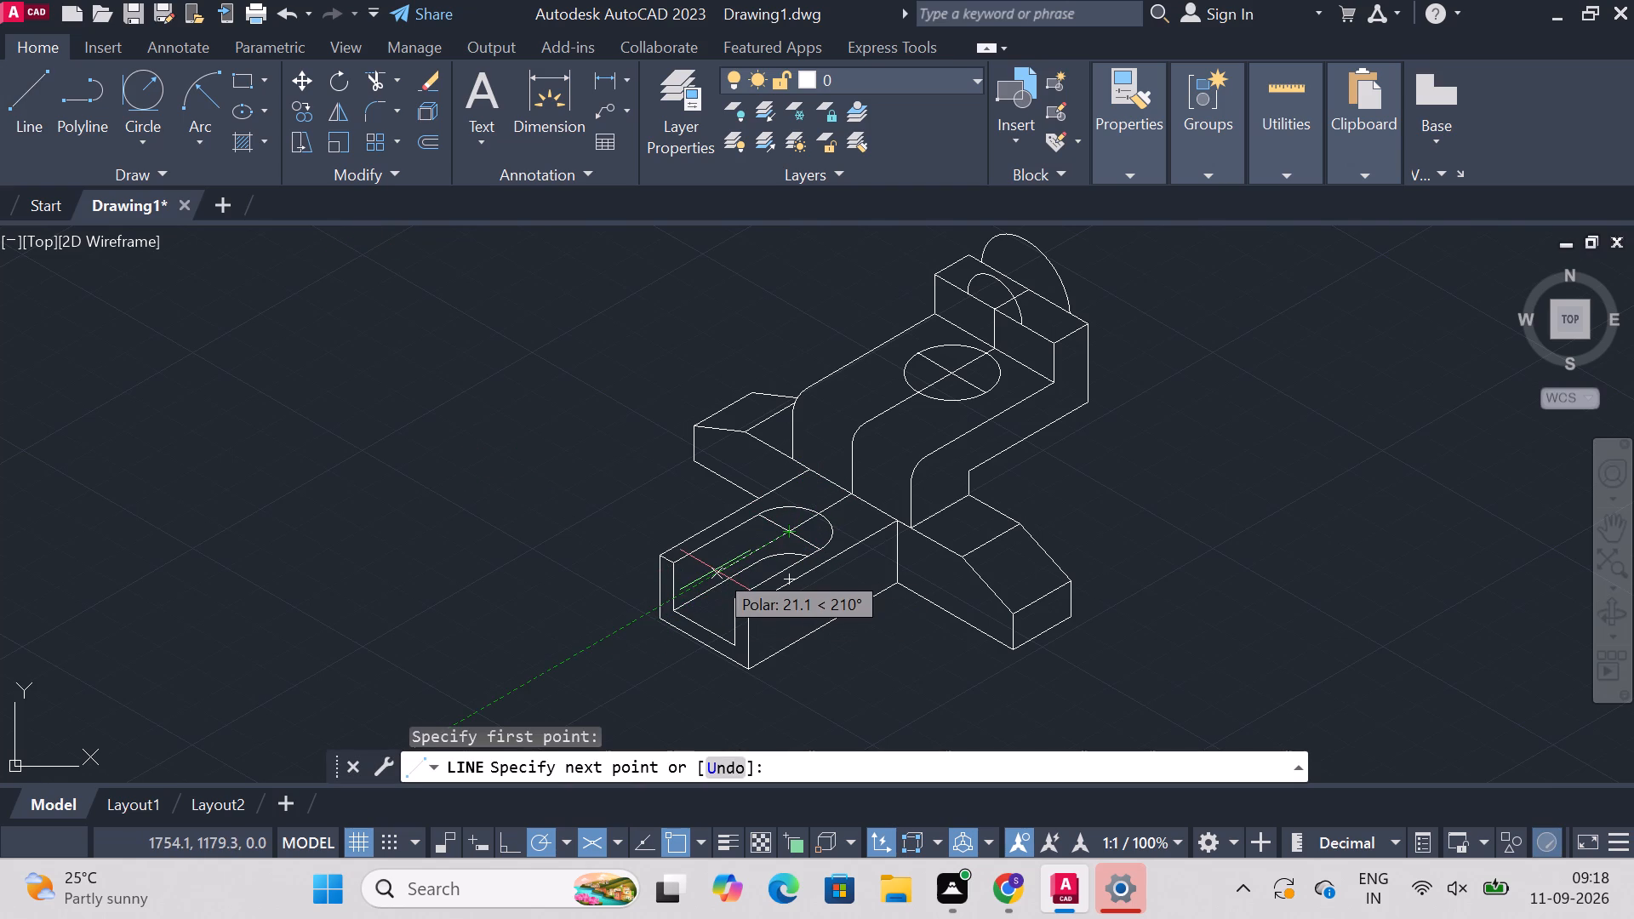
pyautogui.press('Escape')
# Draw a line across the channel's front opening, joining the upper inner corners of its two side walls.
pyautogui.write('line')
pyautogui.press('Return')
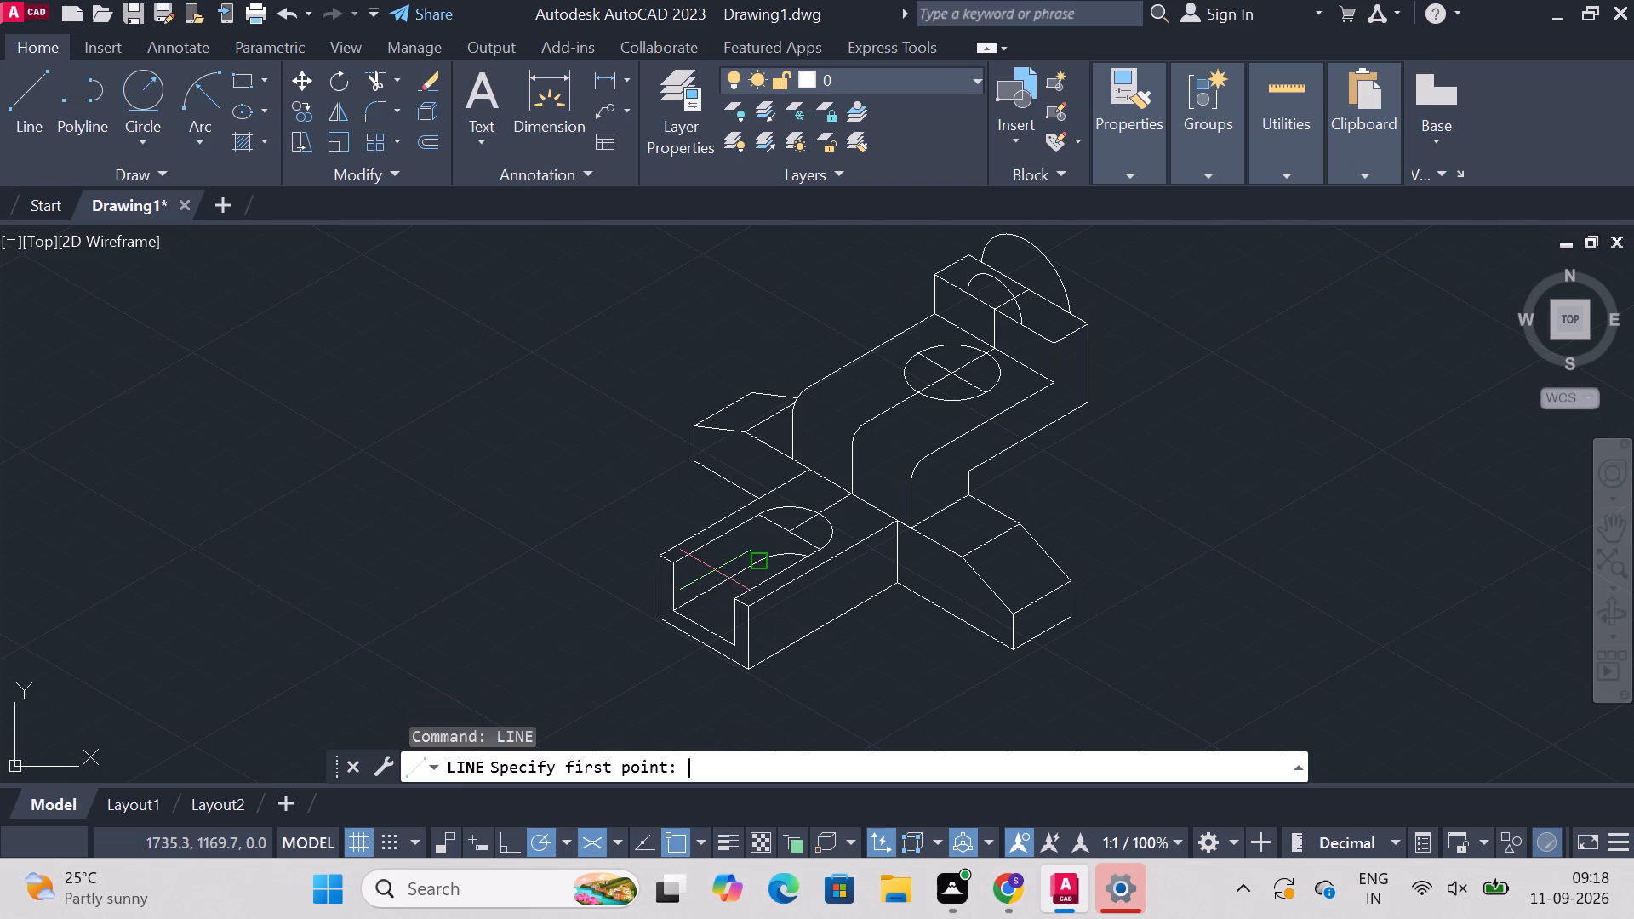
pyautogui.click(671, 567)
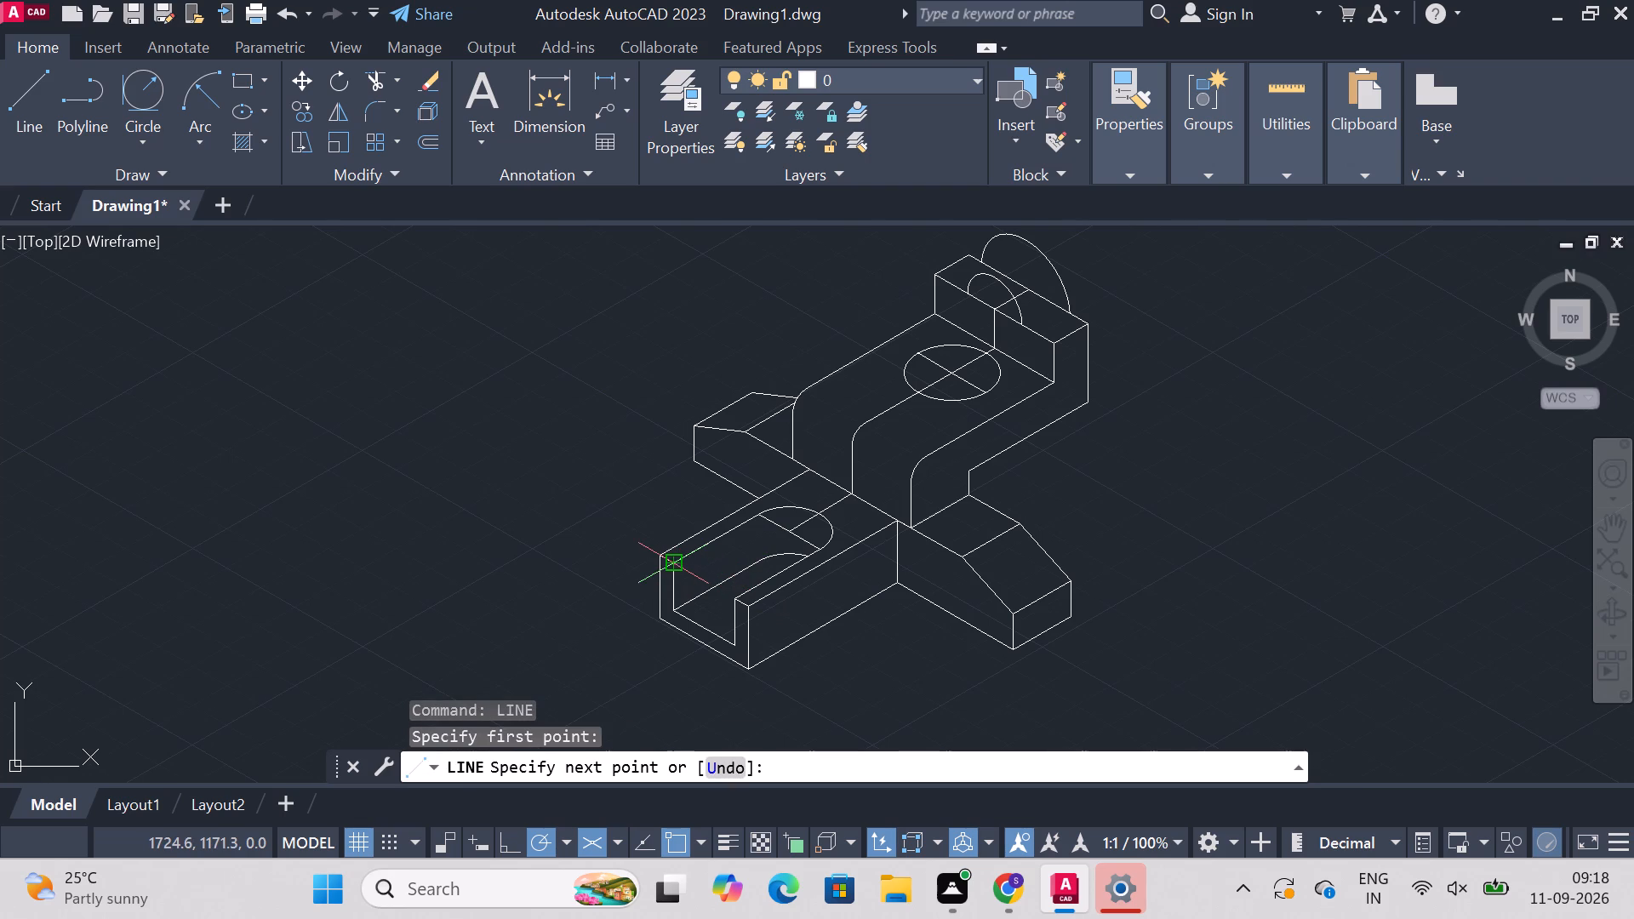
pyautogui.click(731, 595)
pyautogui.press('Escape')
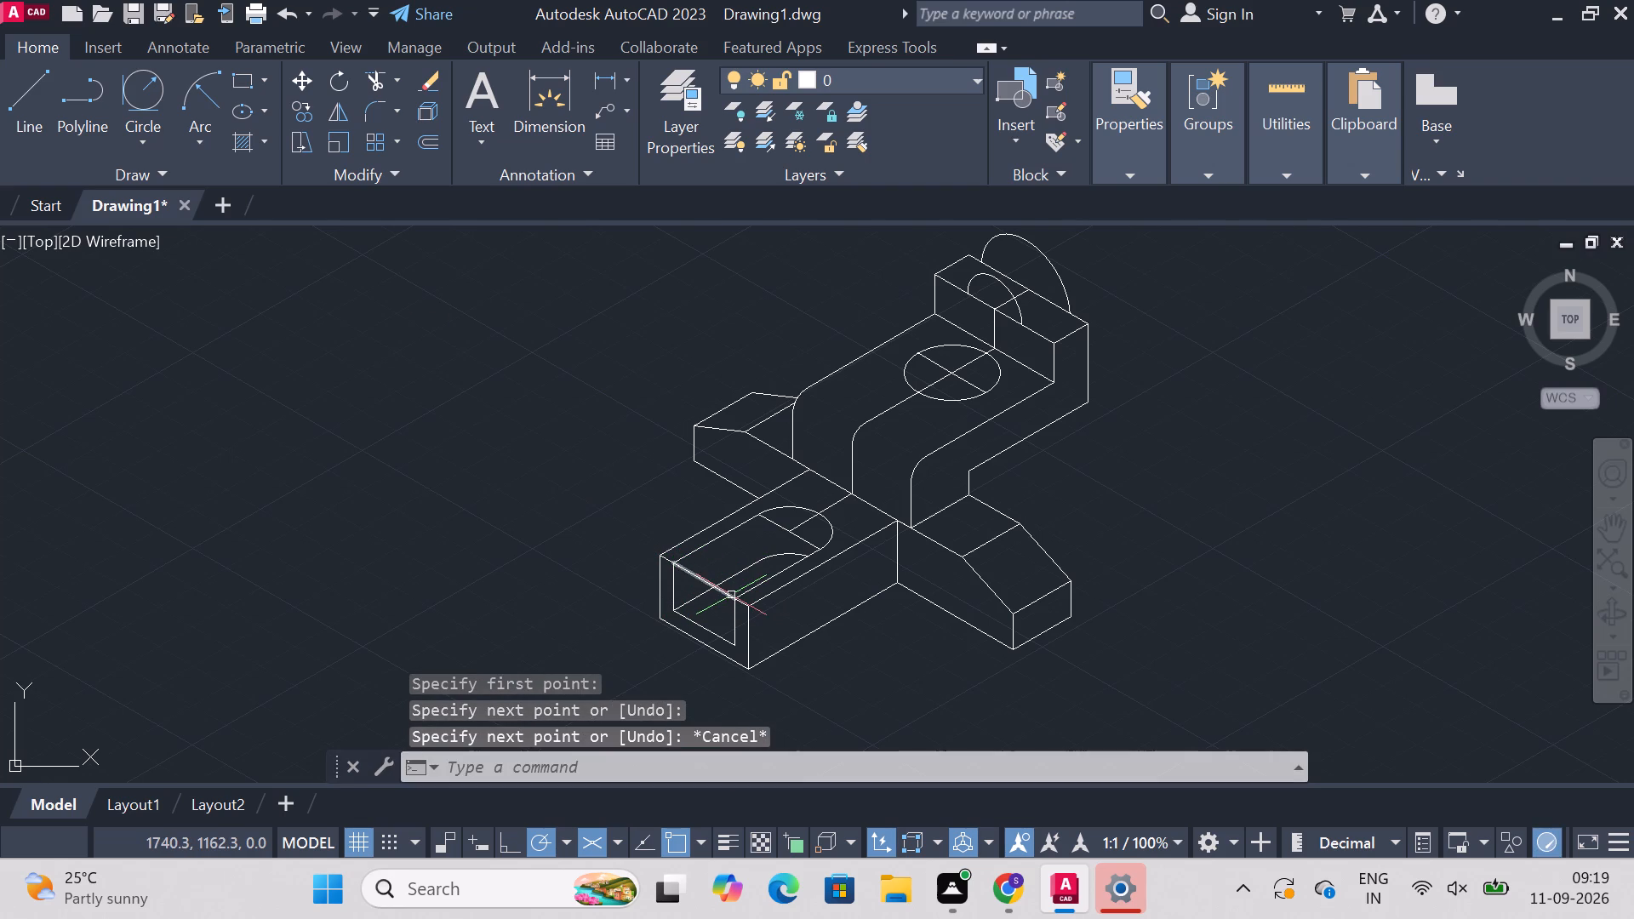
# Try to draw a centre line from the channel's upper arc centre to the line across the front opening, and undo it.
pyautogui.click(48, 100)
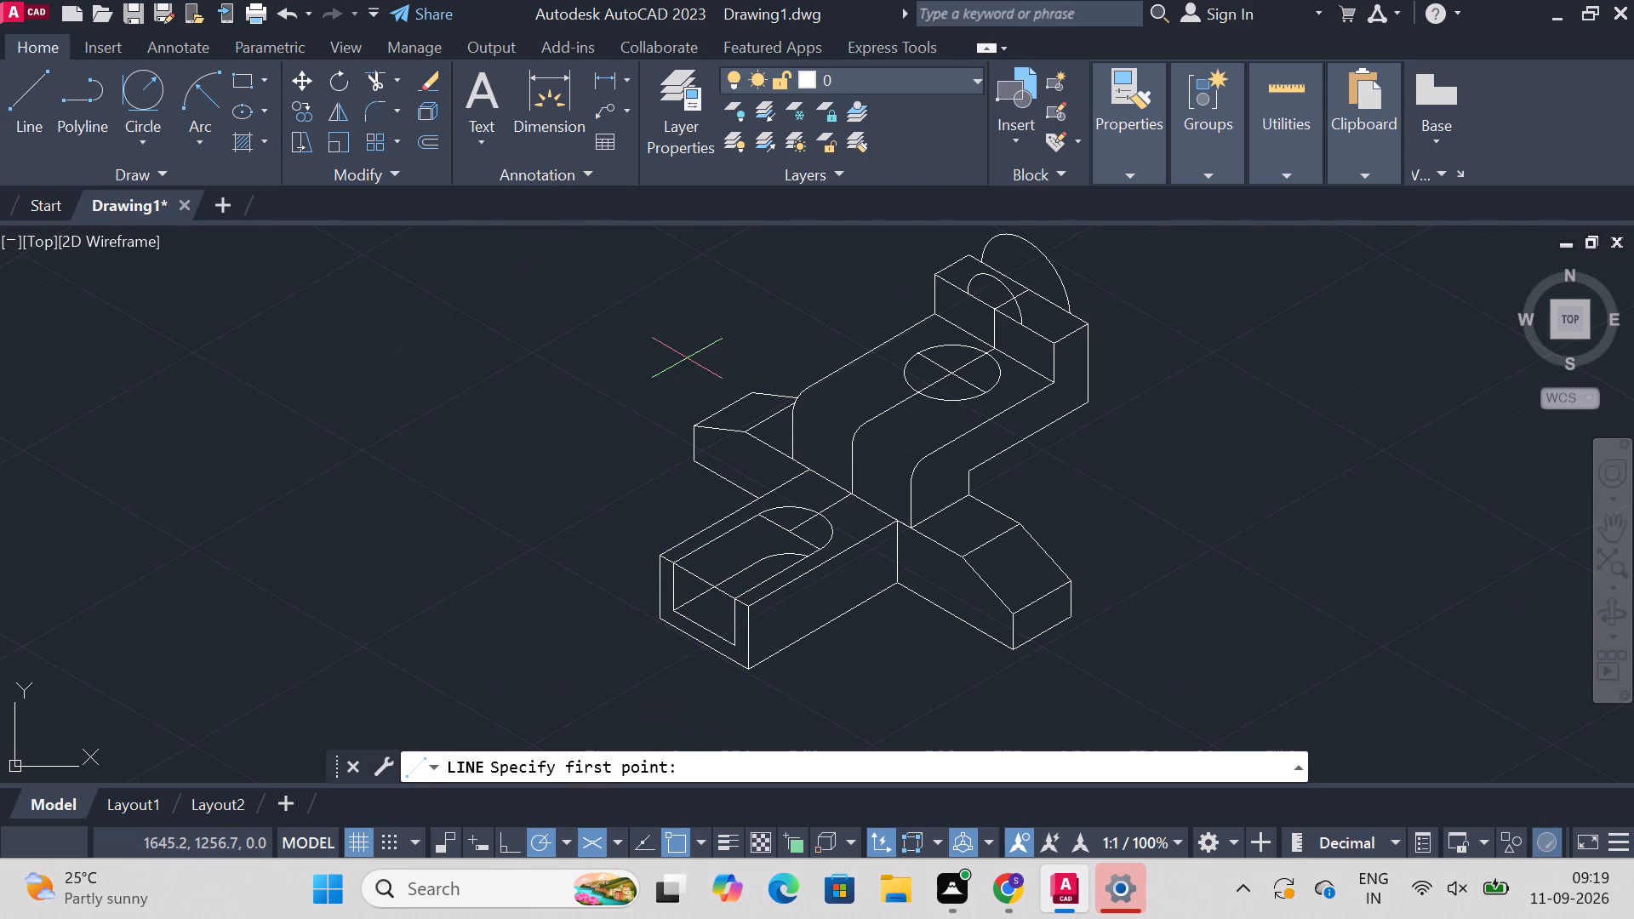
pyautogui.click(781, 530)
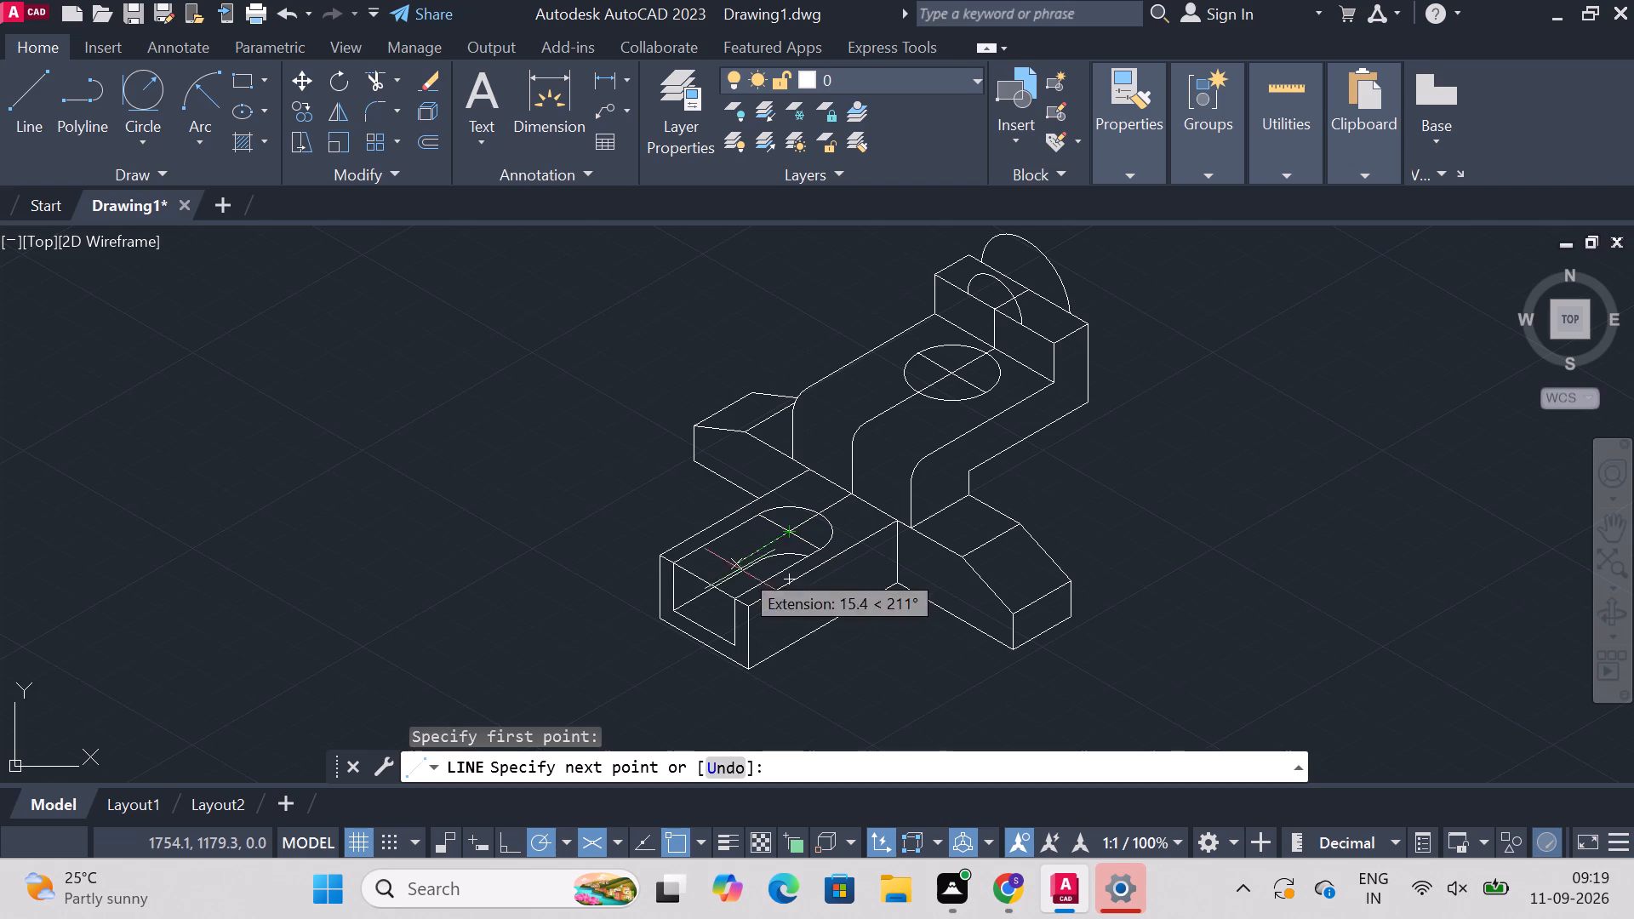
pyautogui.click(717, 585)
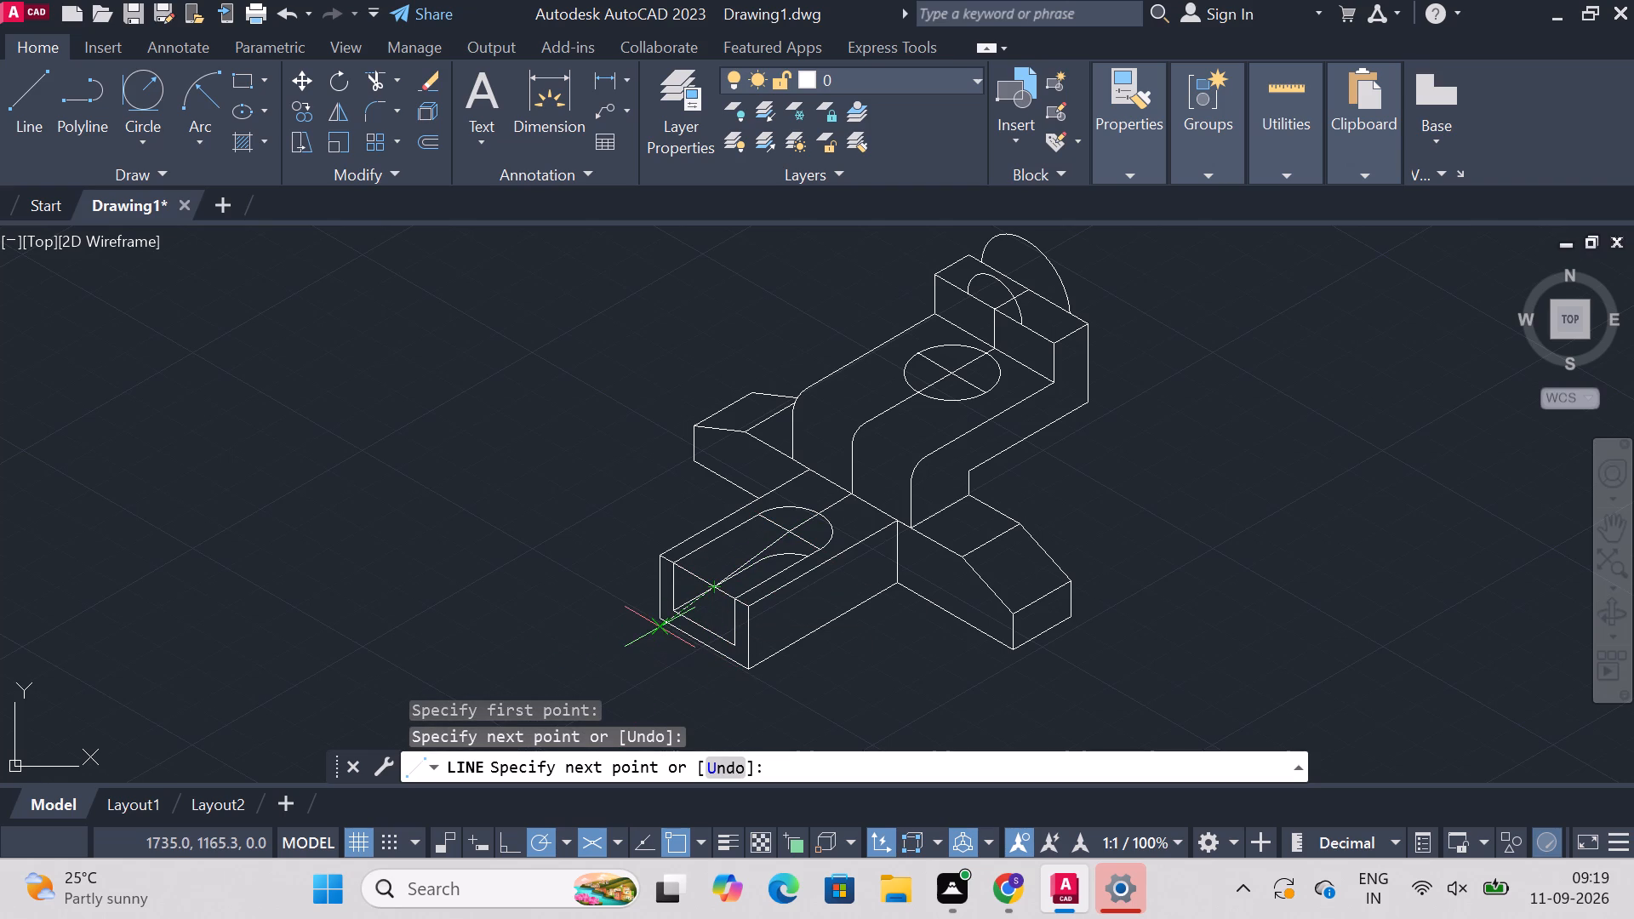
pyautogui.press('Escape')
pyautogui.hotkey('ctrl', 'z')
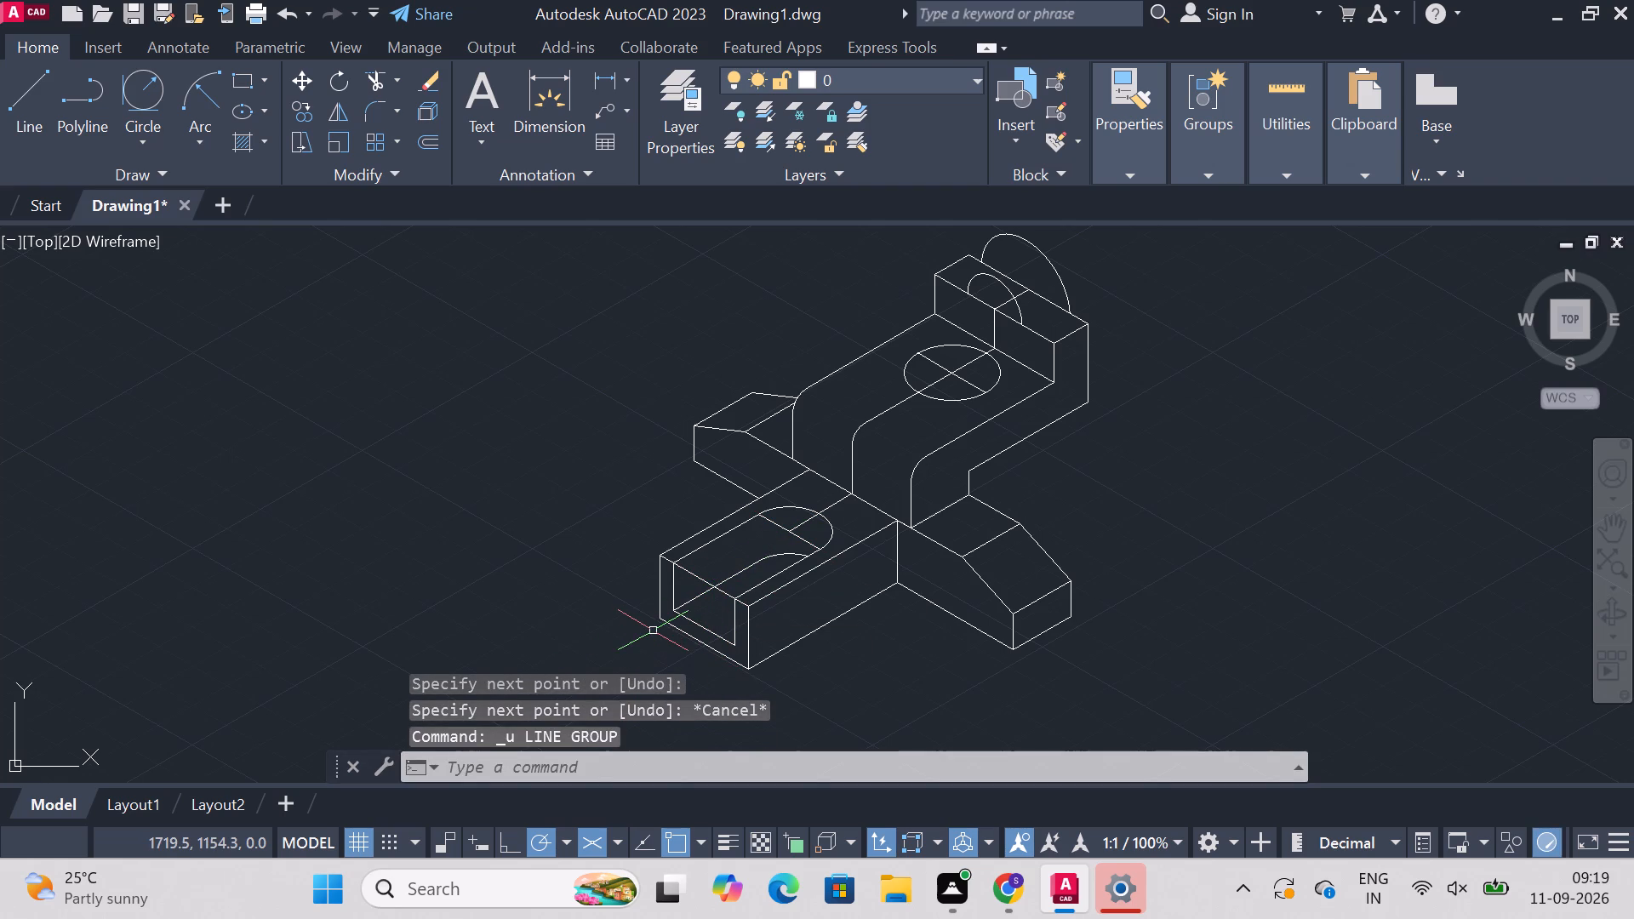
# Draw connected lines from the channel's upper arc centre to the midpoint of the front opening's line and down to the front face's bottom edge.
pyautogui.click(29, 79)
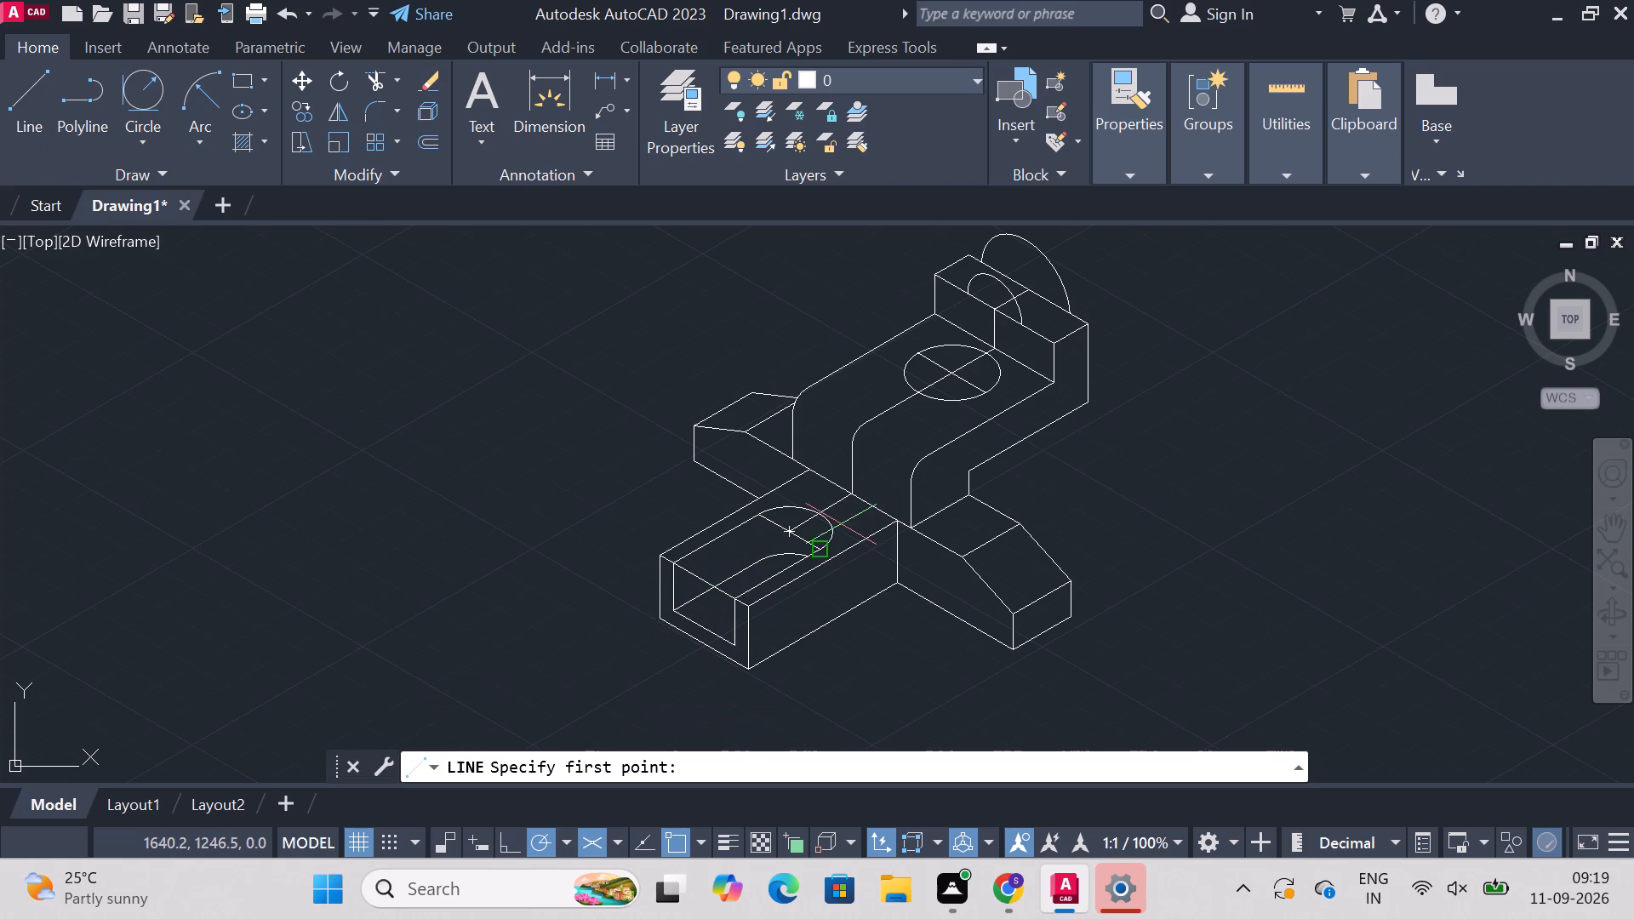
pyautogui.click(791, 534)
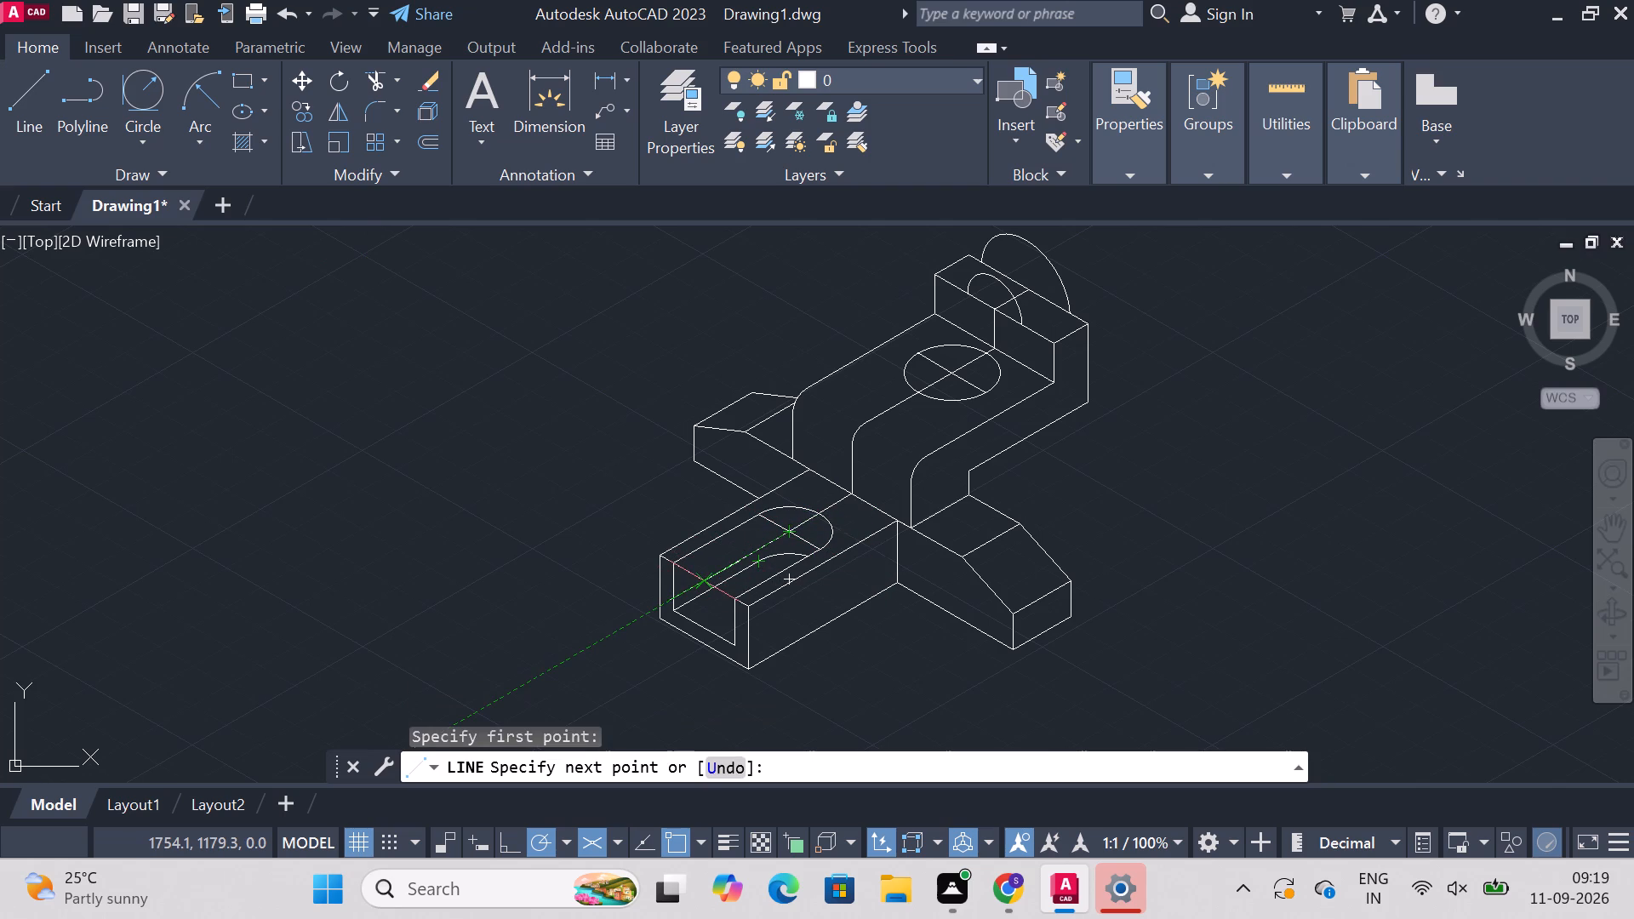
pyautogui.click(706, 579)
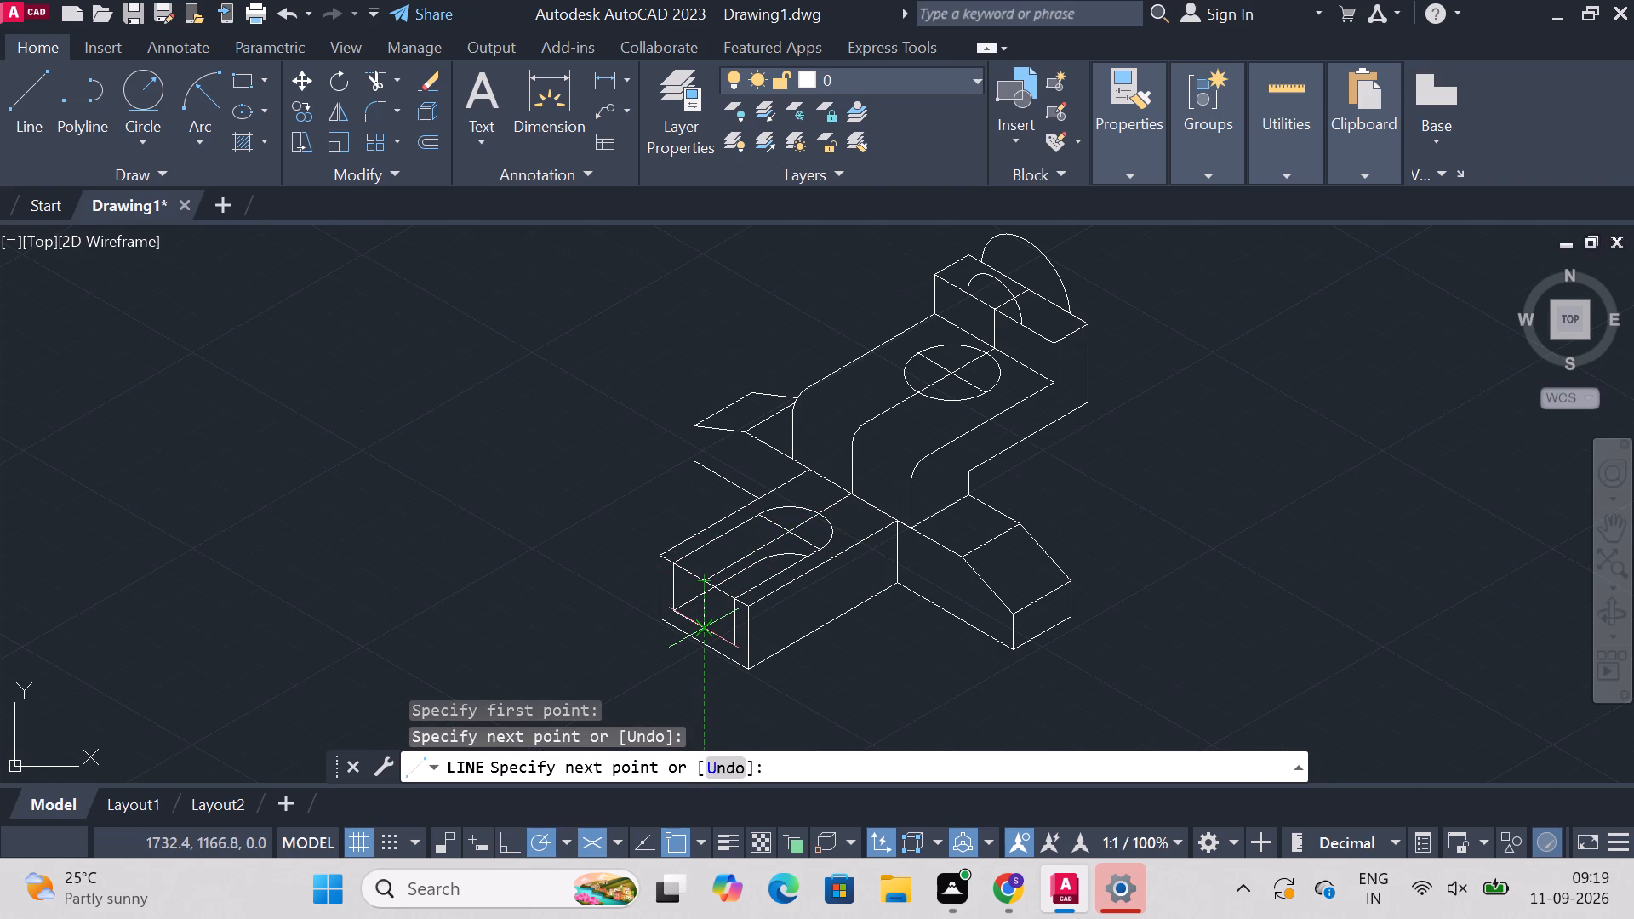
pyautogui.click(694, 645)
pyautogui.press('Escape')
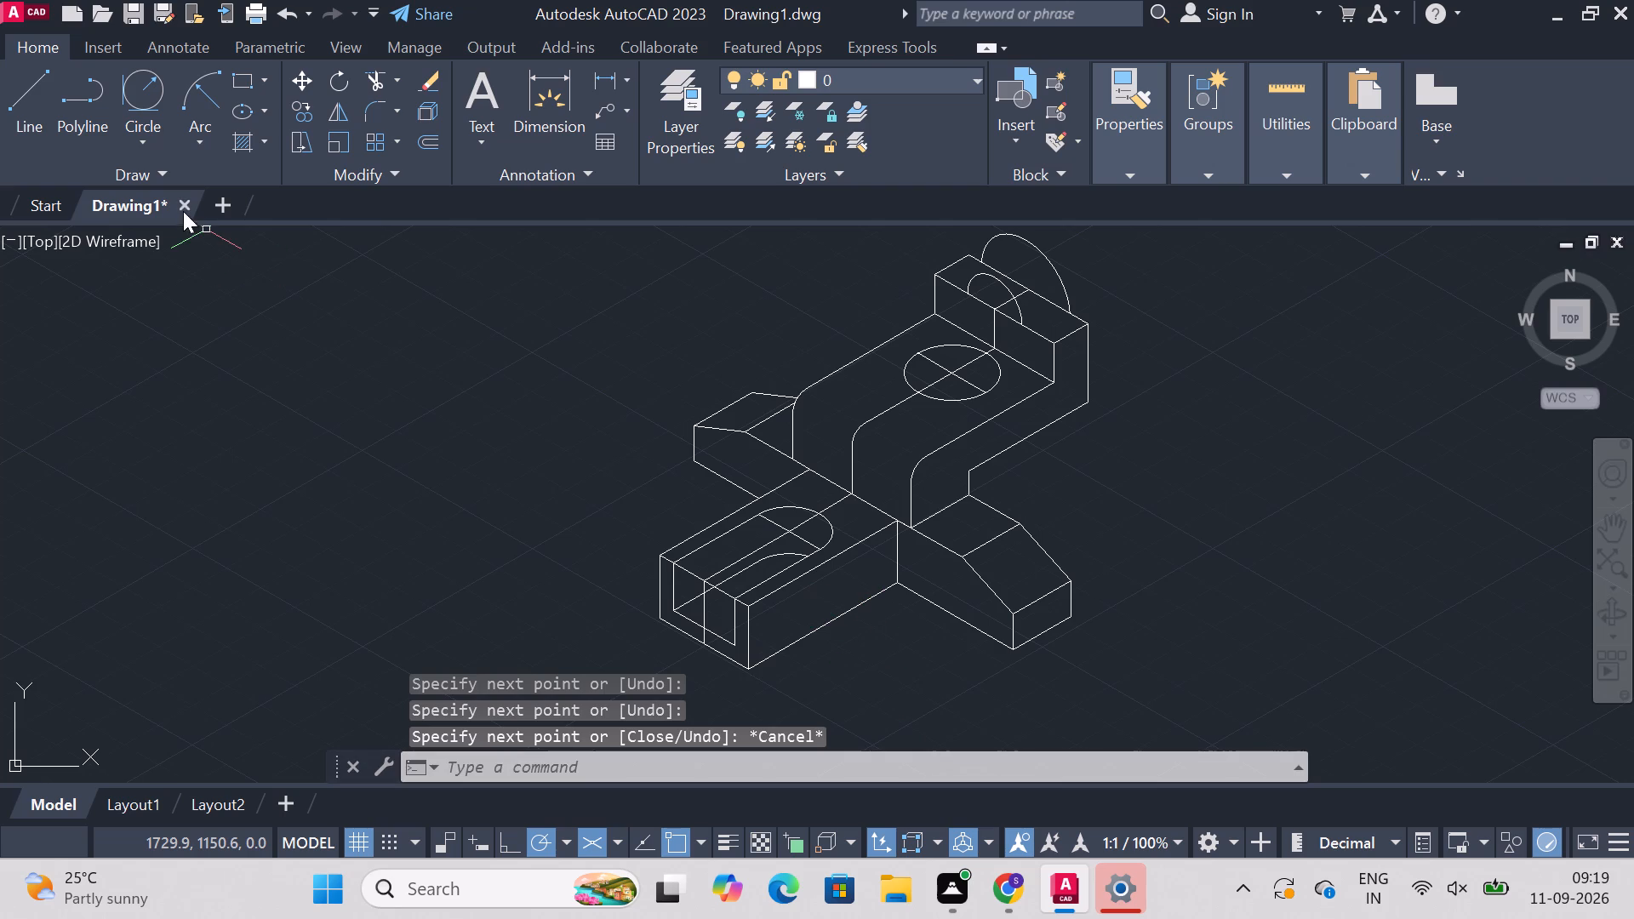
# Dimension the near side block's front lower edge, placing the dimension just below and parallel to the edge.
pyautogui.click(513, 91)
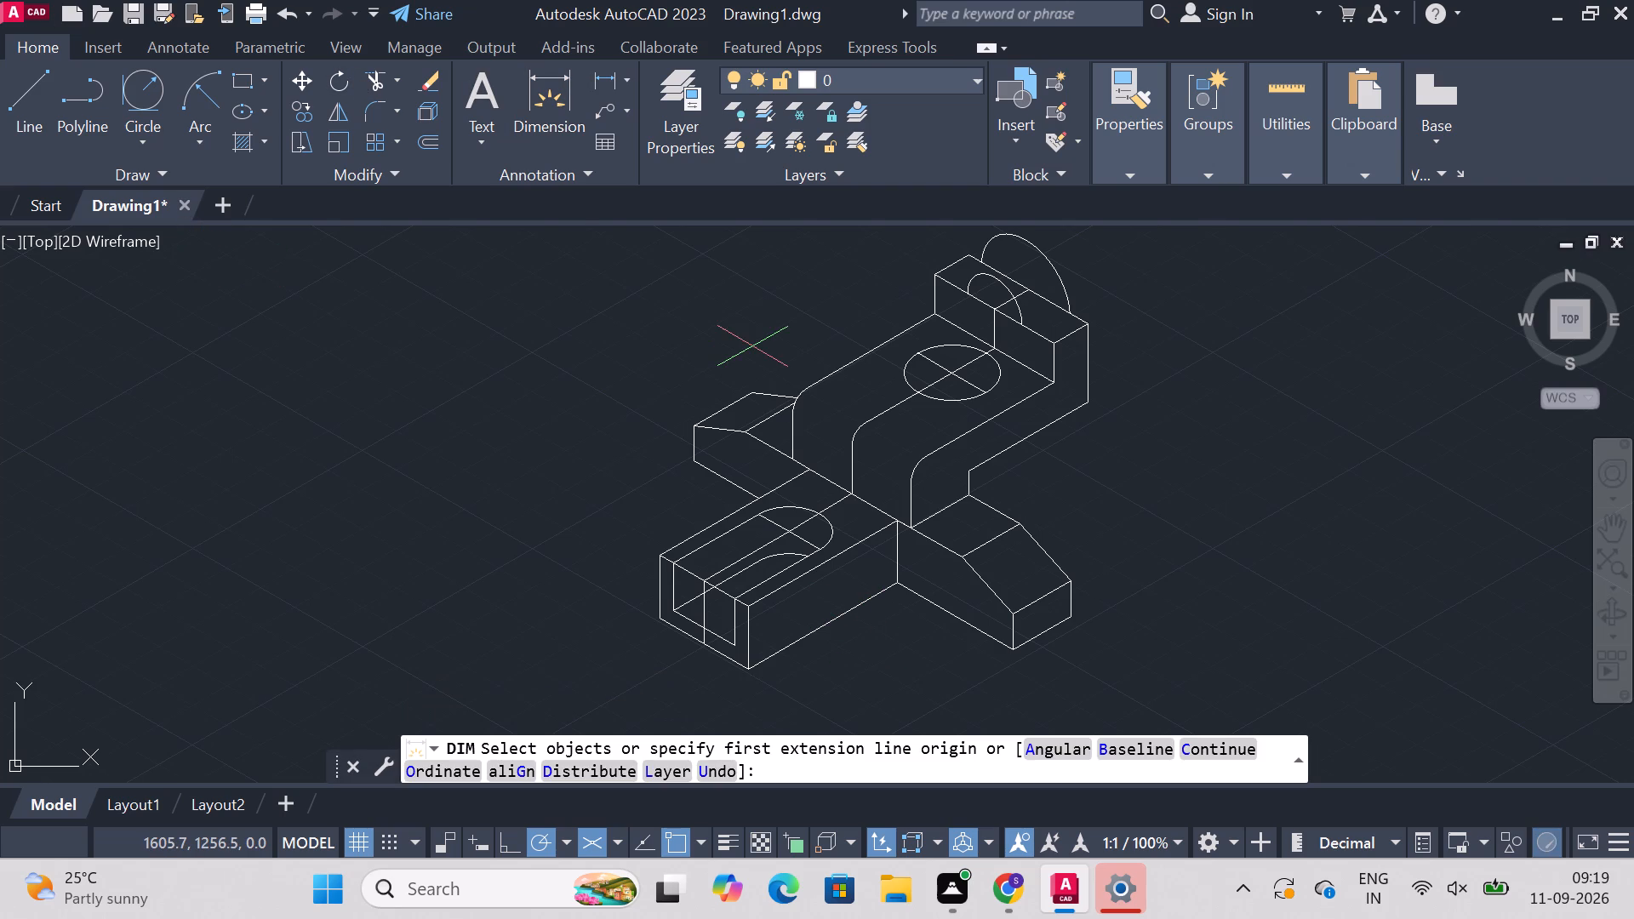
pyautogui.click(940, 613)
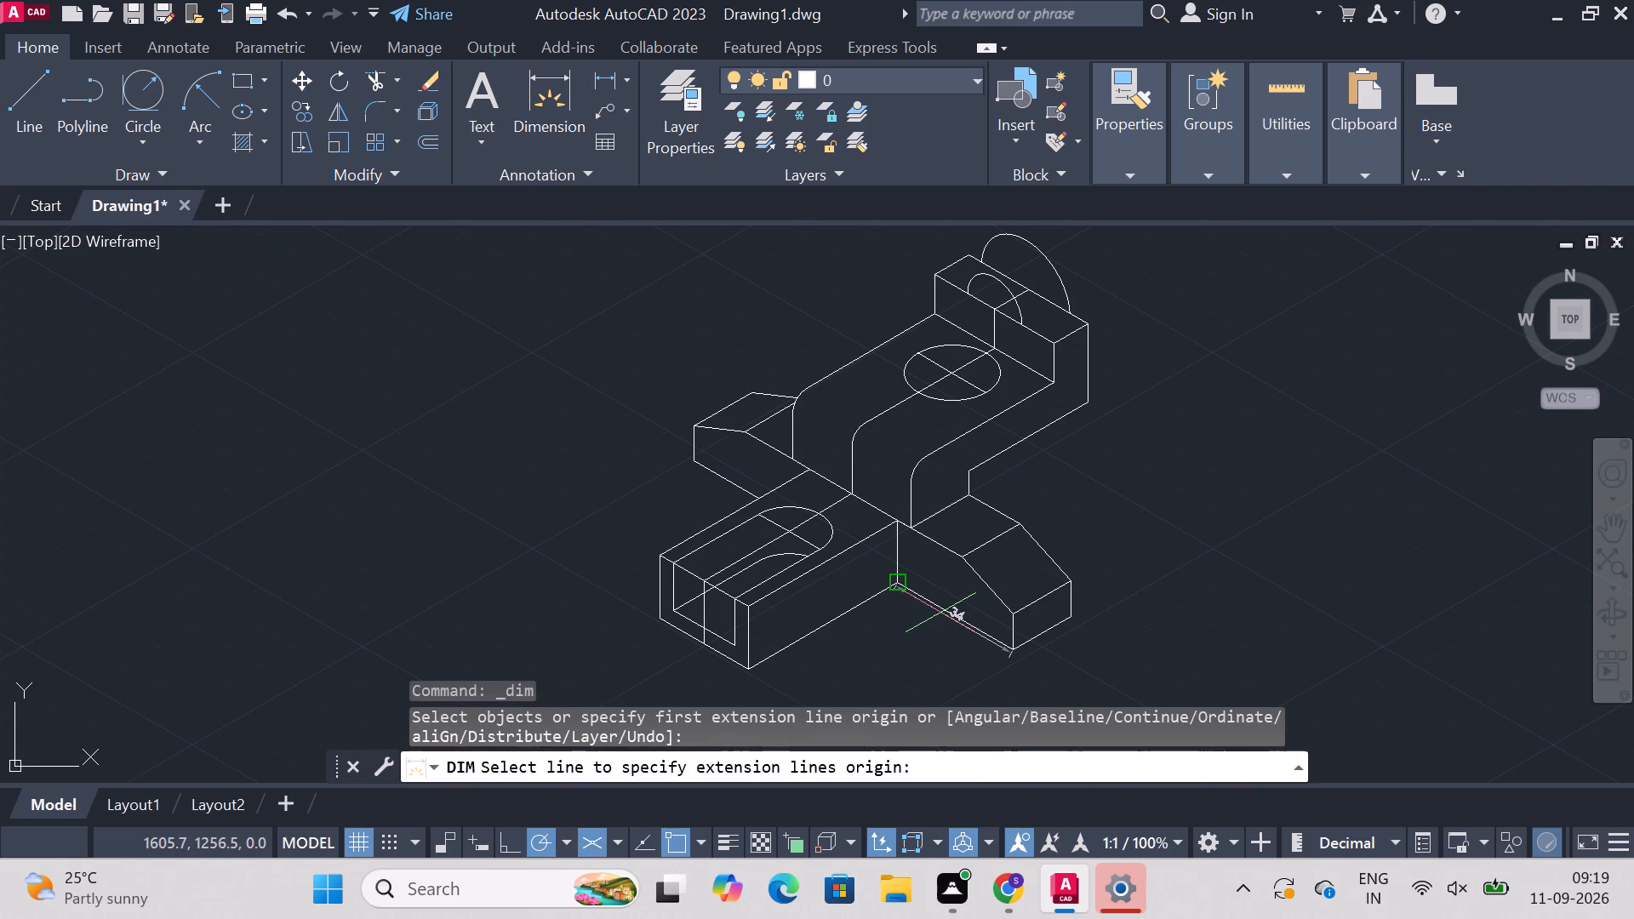
pyautogui.click(922, 636)
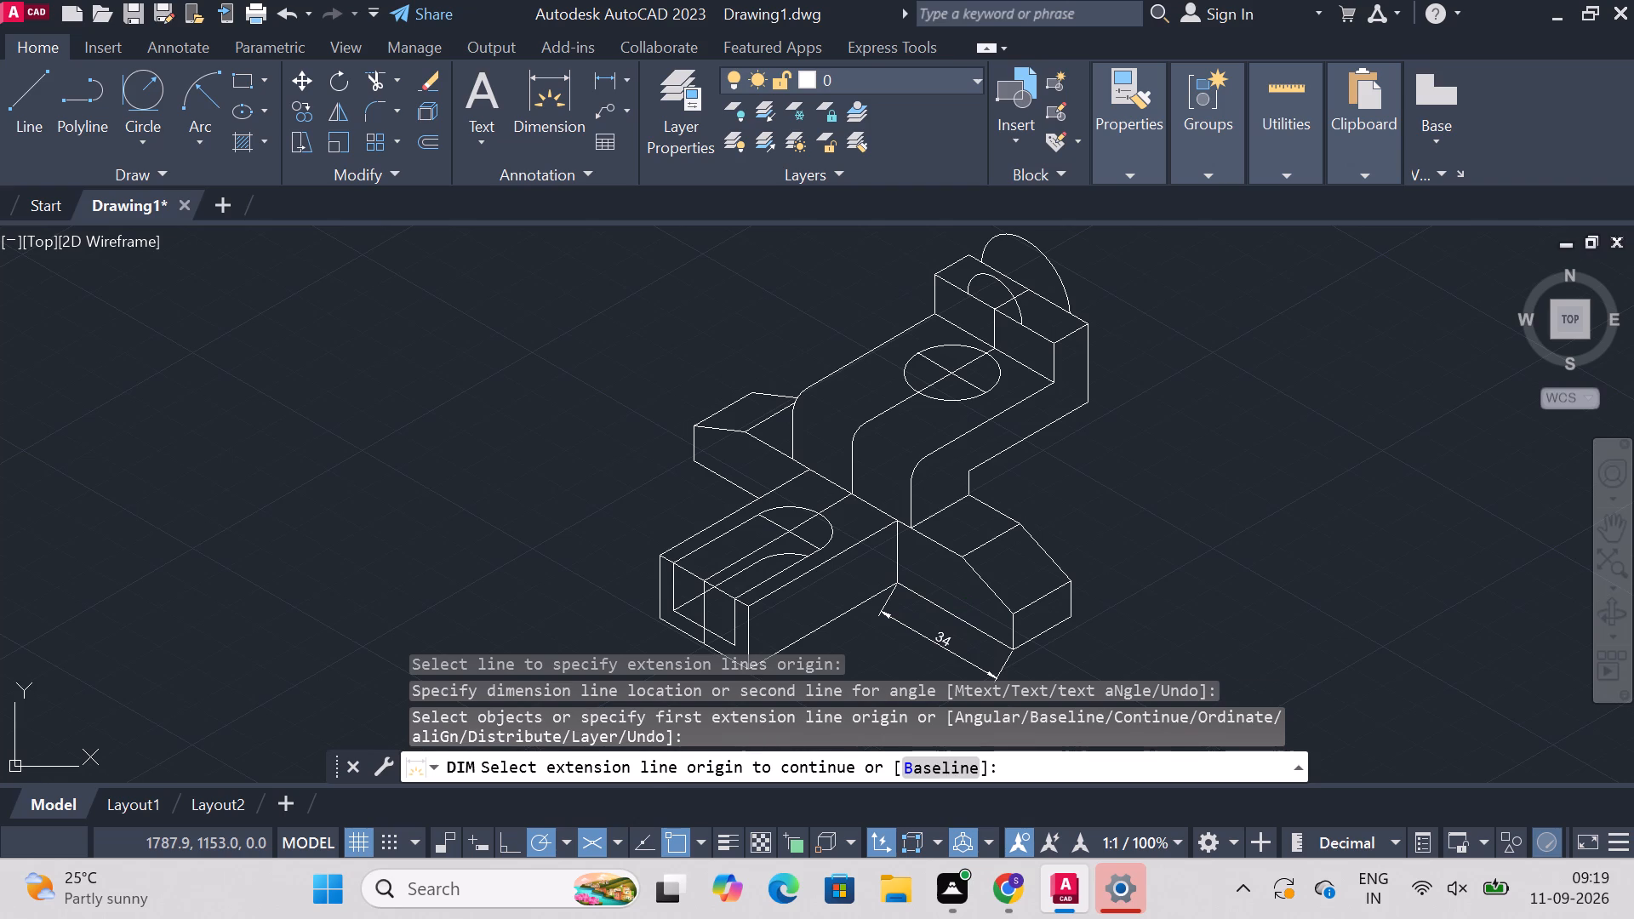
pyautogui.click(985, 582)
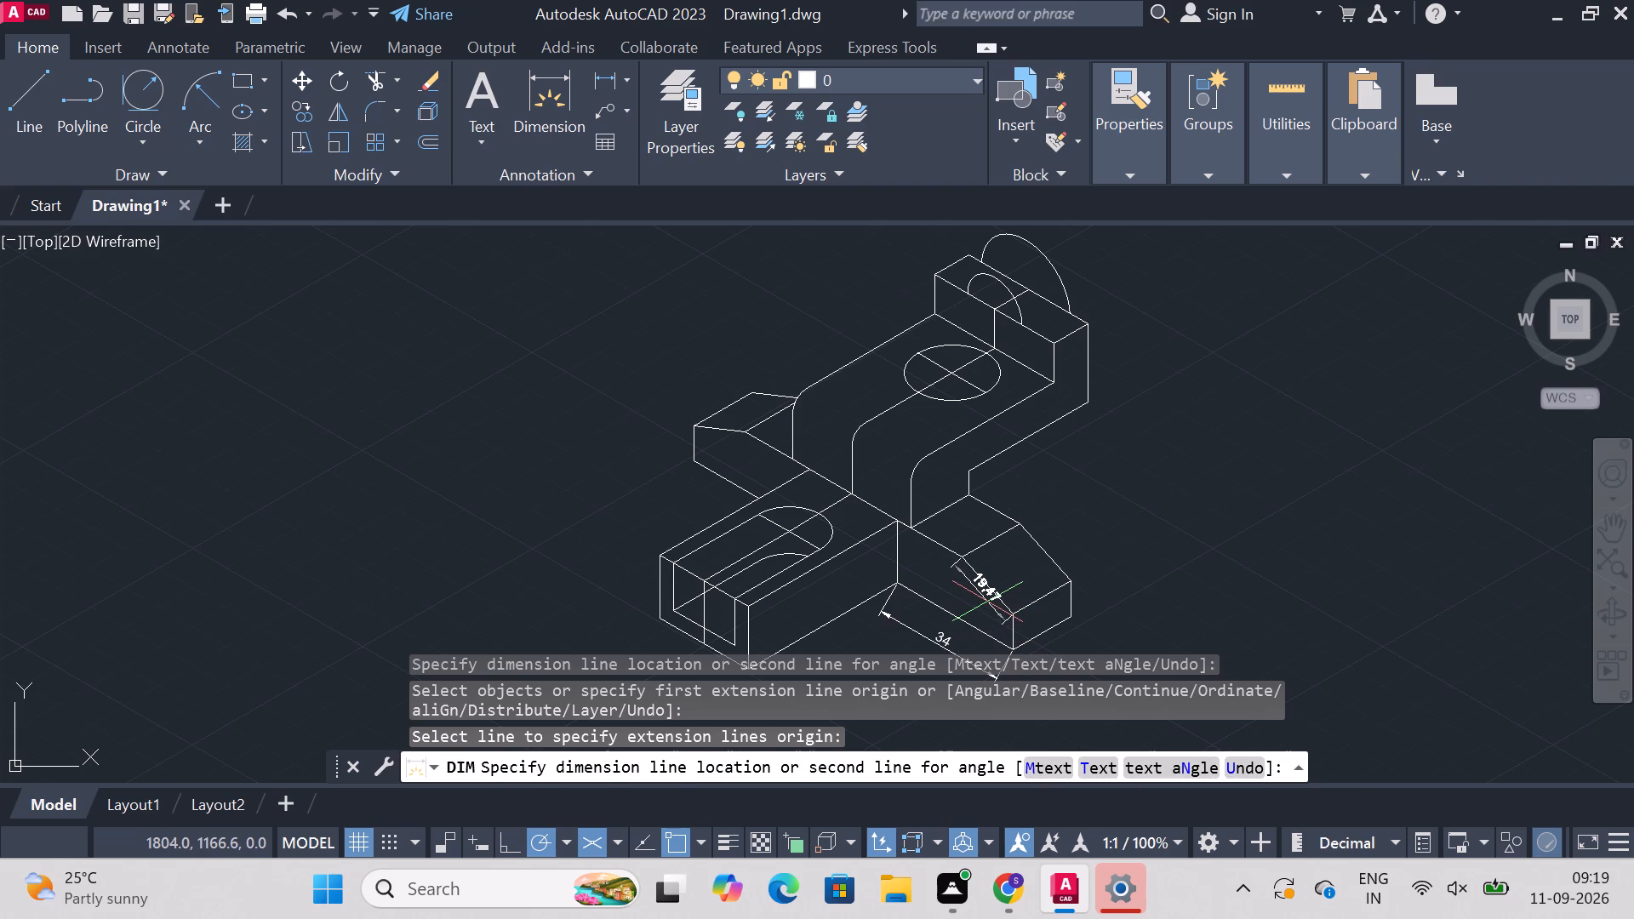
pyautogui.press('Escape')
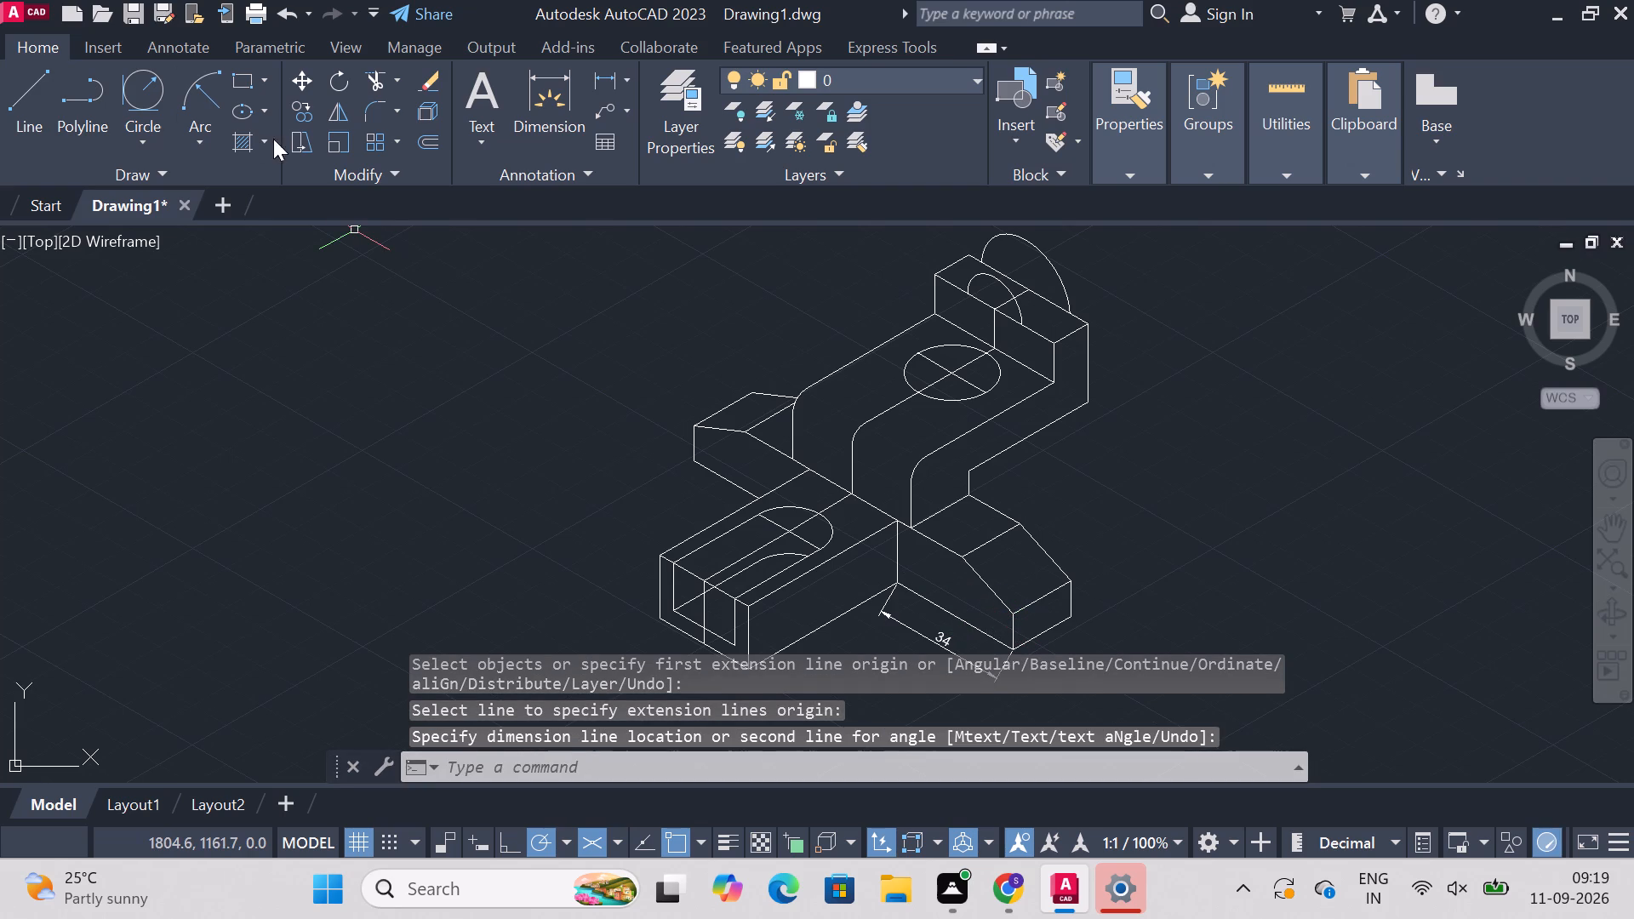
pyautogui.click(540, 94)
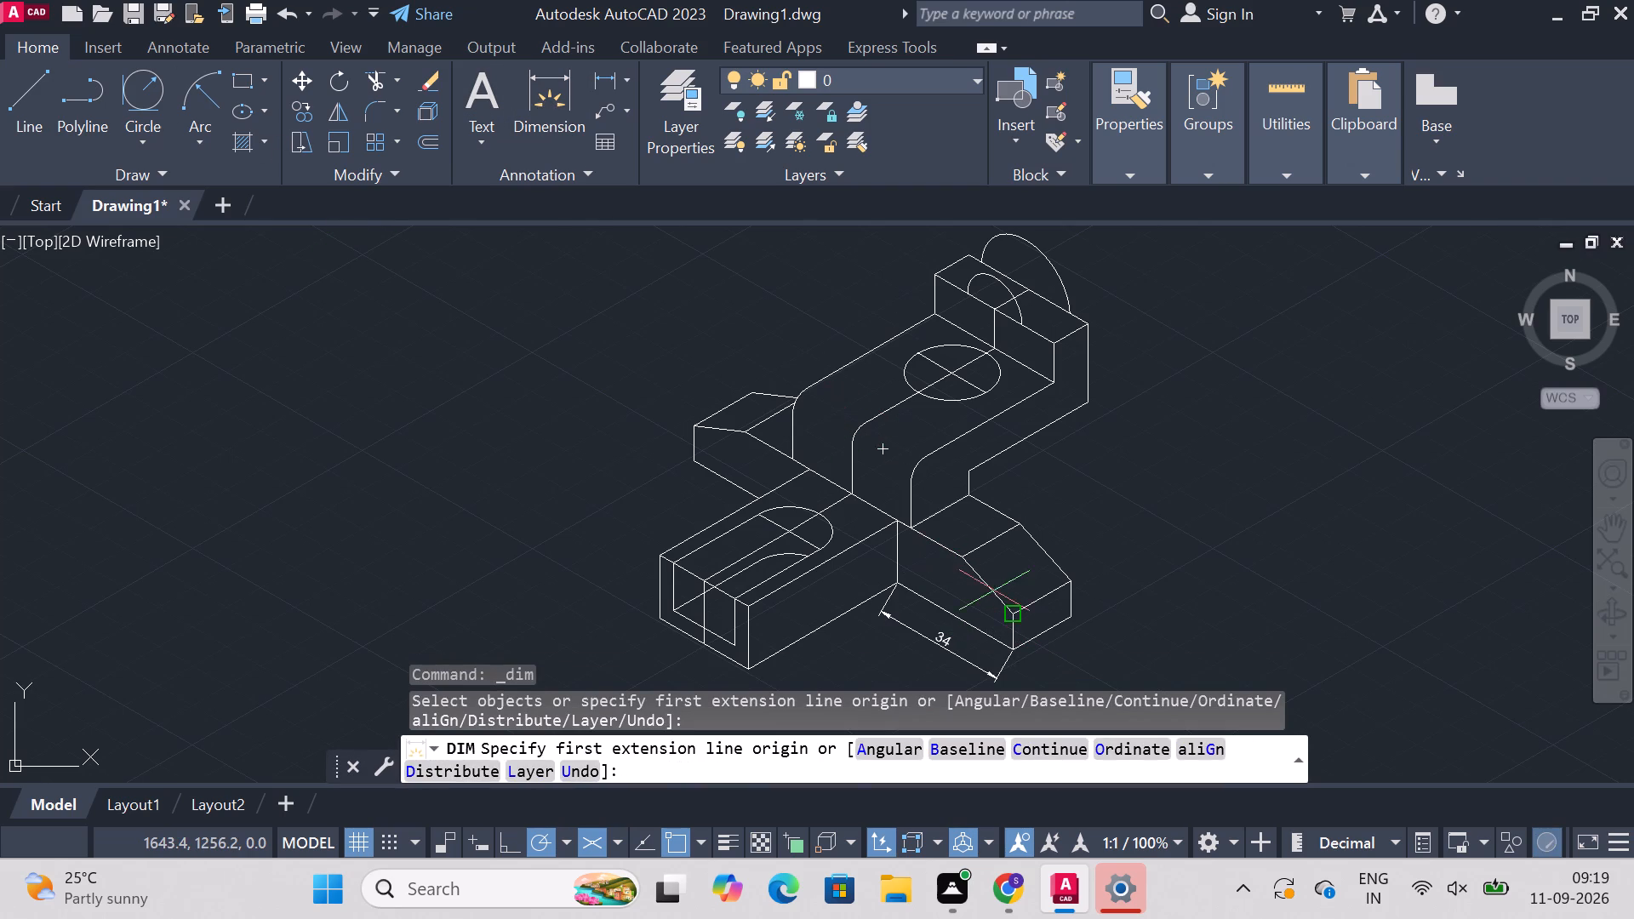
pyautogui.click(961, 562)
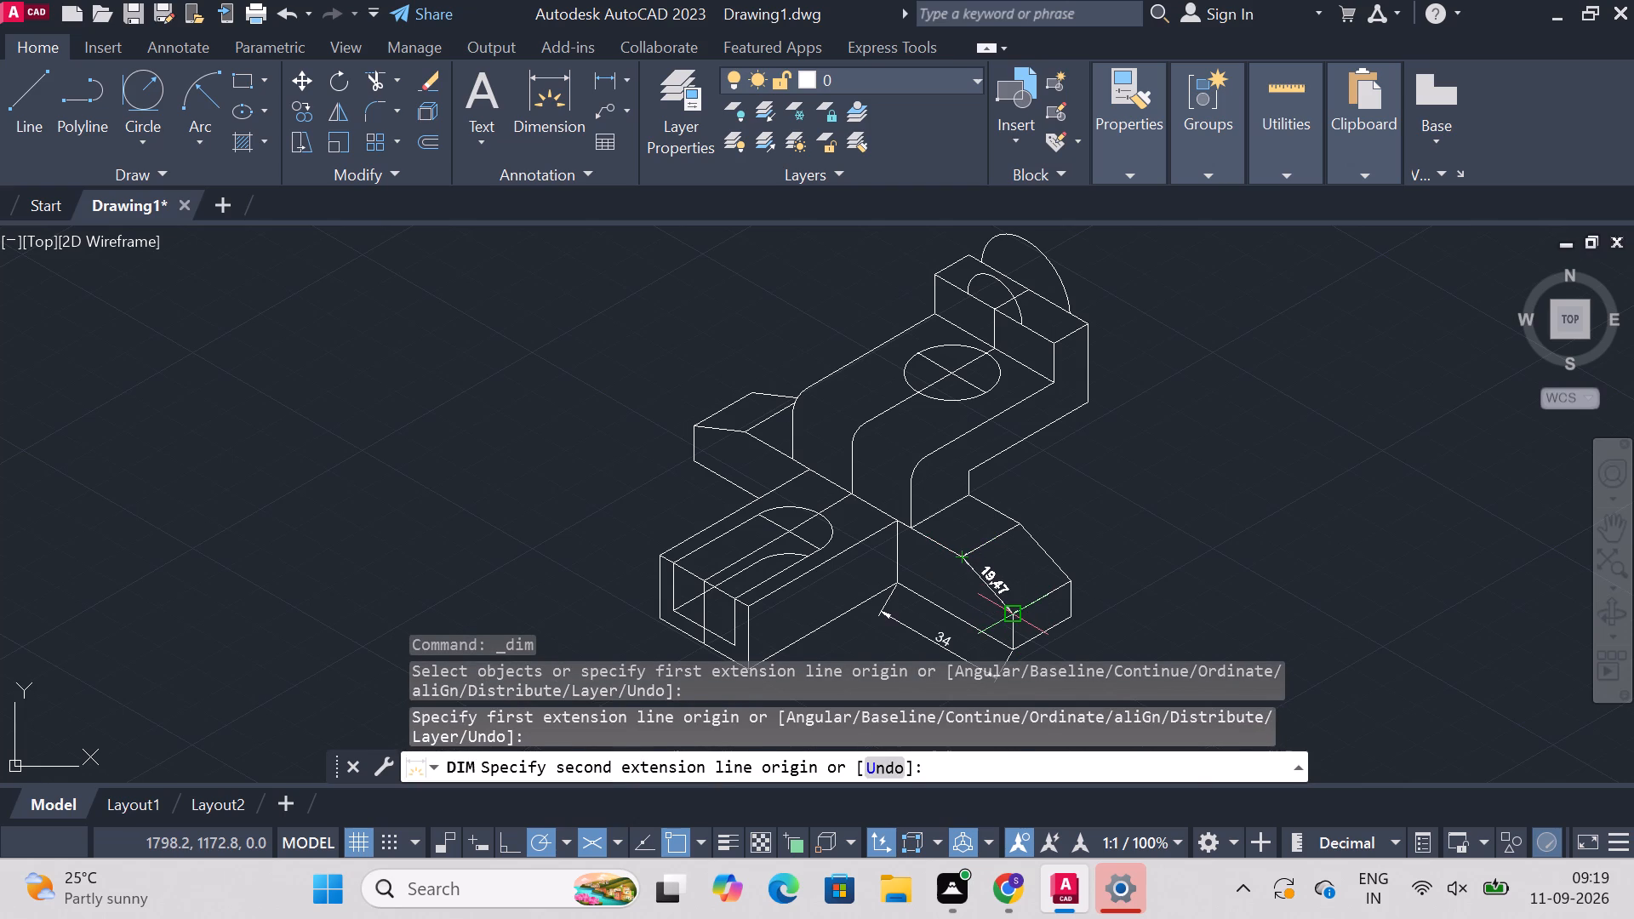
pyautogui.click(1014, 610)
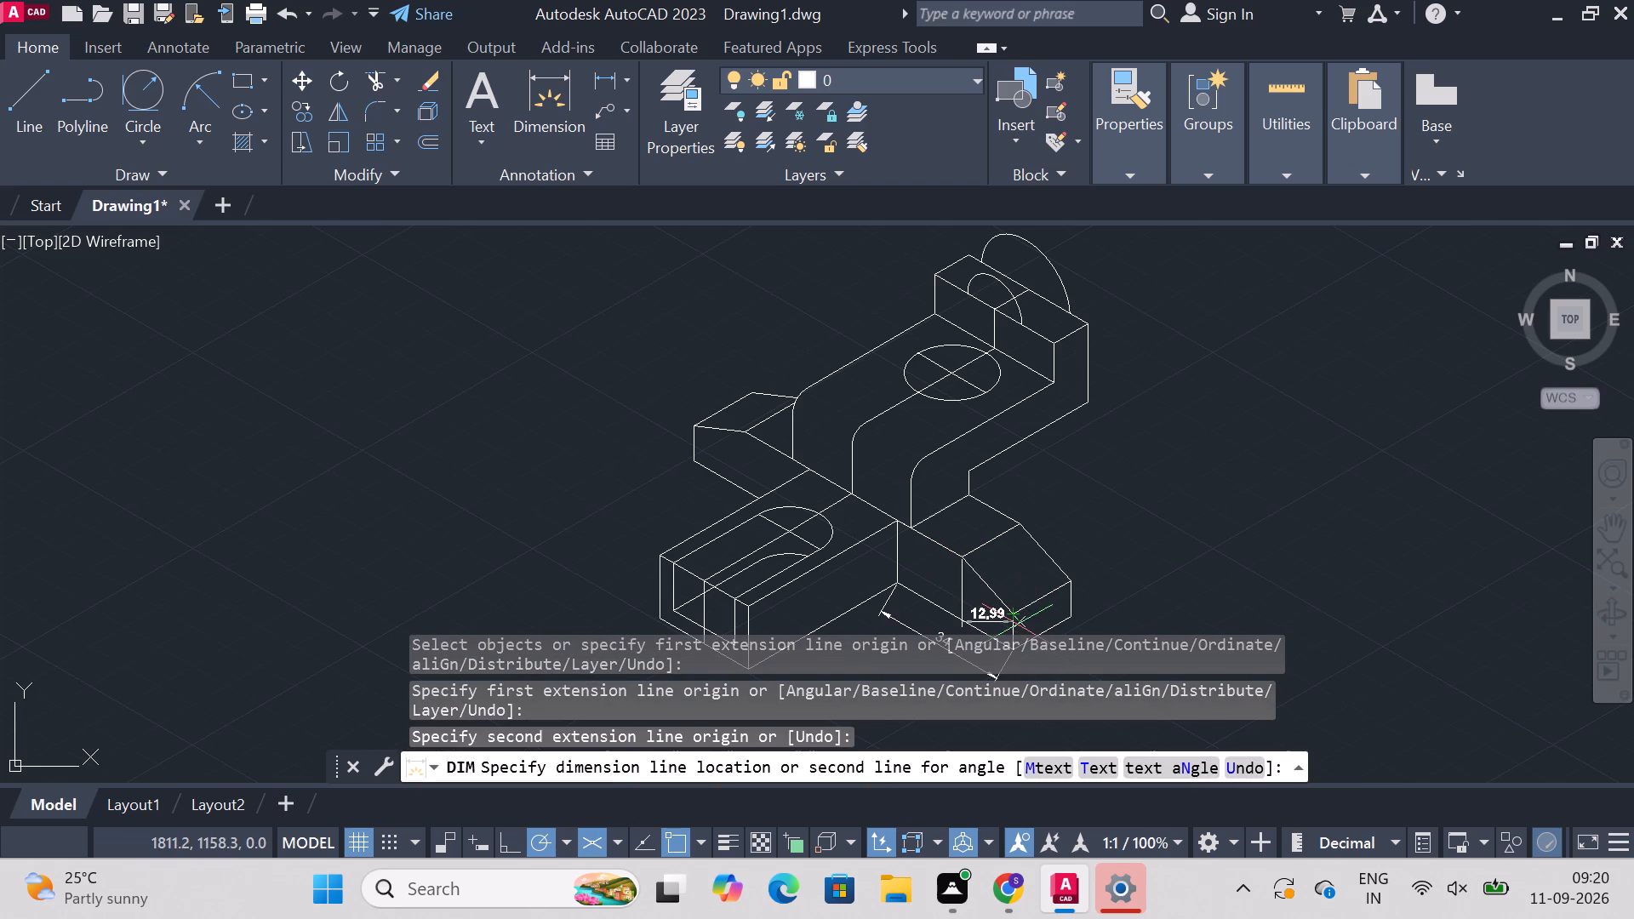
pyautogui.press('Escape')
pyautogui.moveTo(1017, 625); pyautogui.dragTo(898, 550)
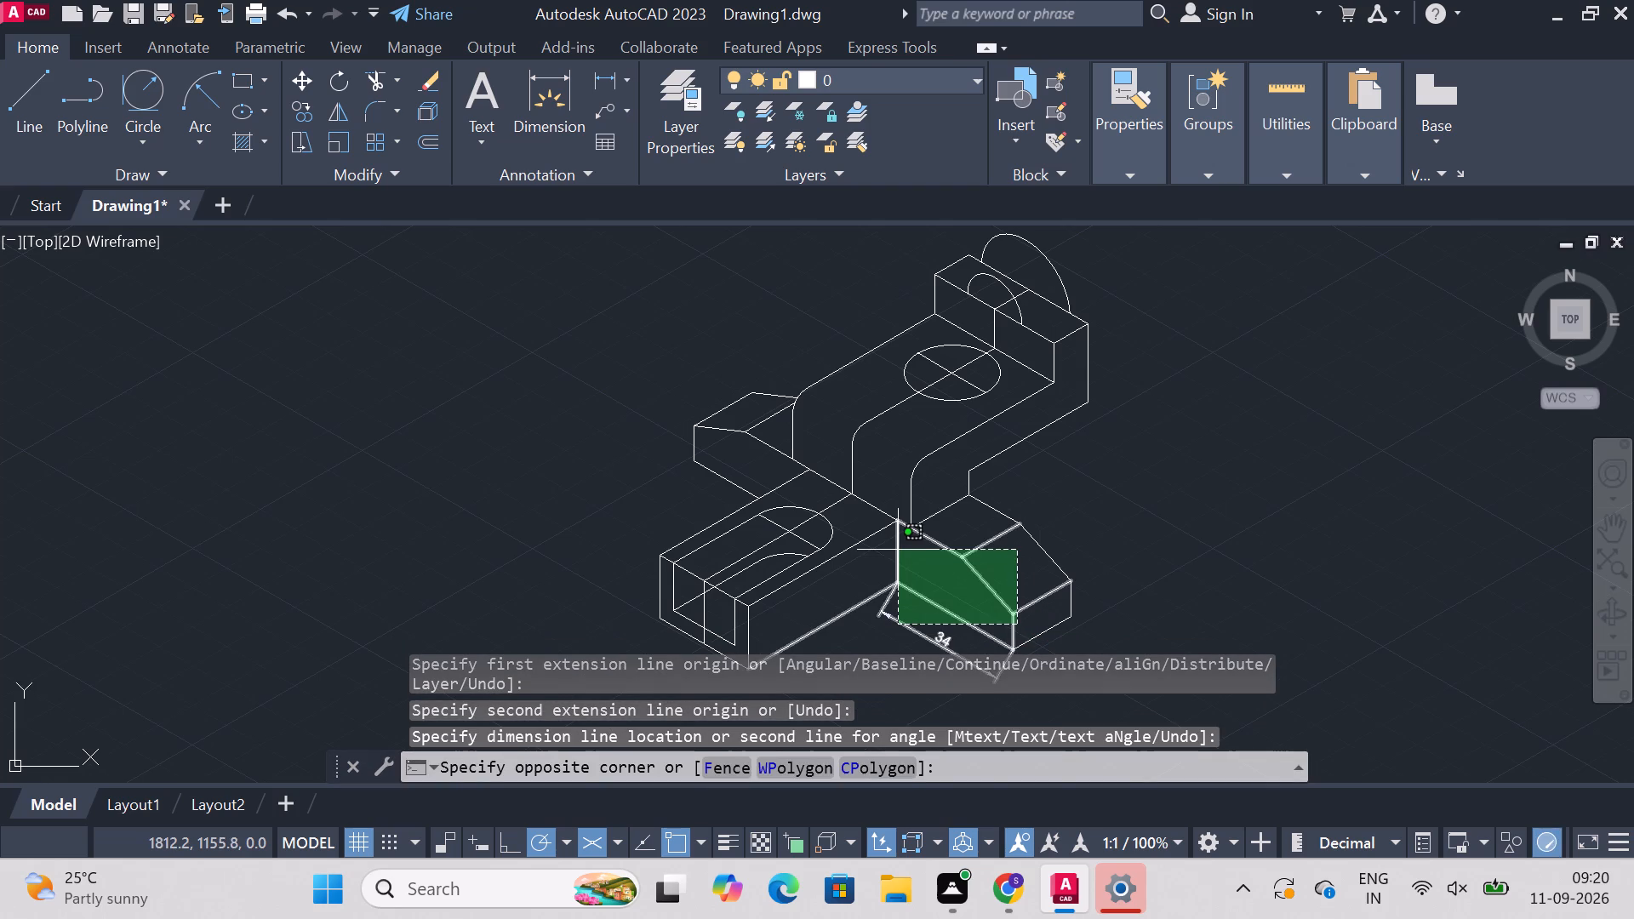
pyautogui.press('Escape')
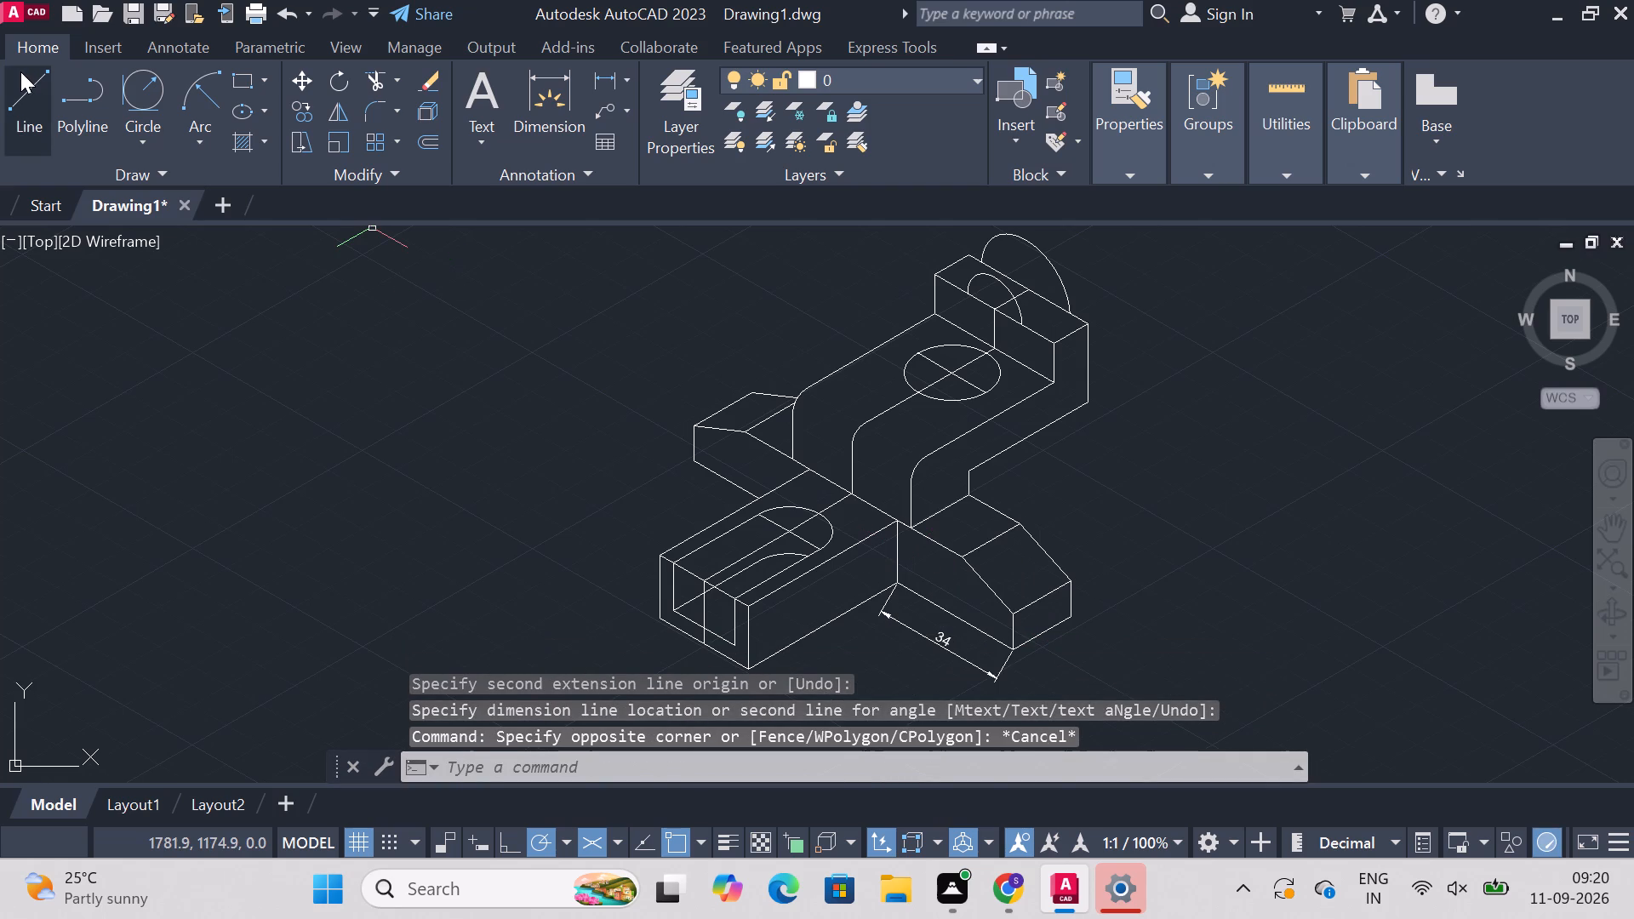
# Draw a short vertical reference line down from the upper end of the near side block's front sloped edge.
pyautogui.click(20, 71)
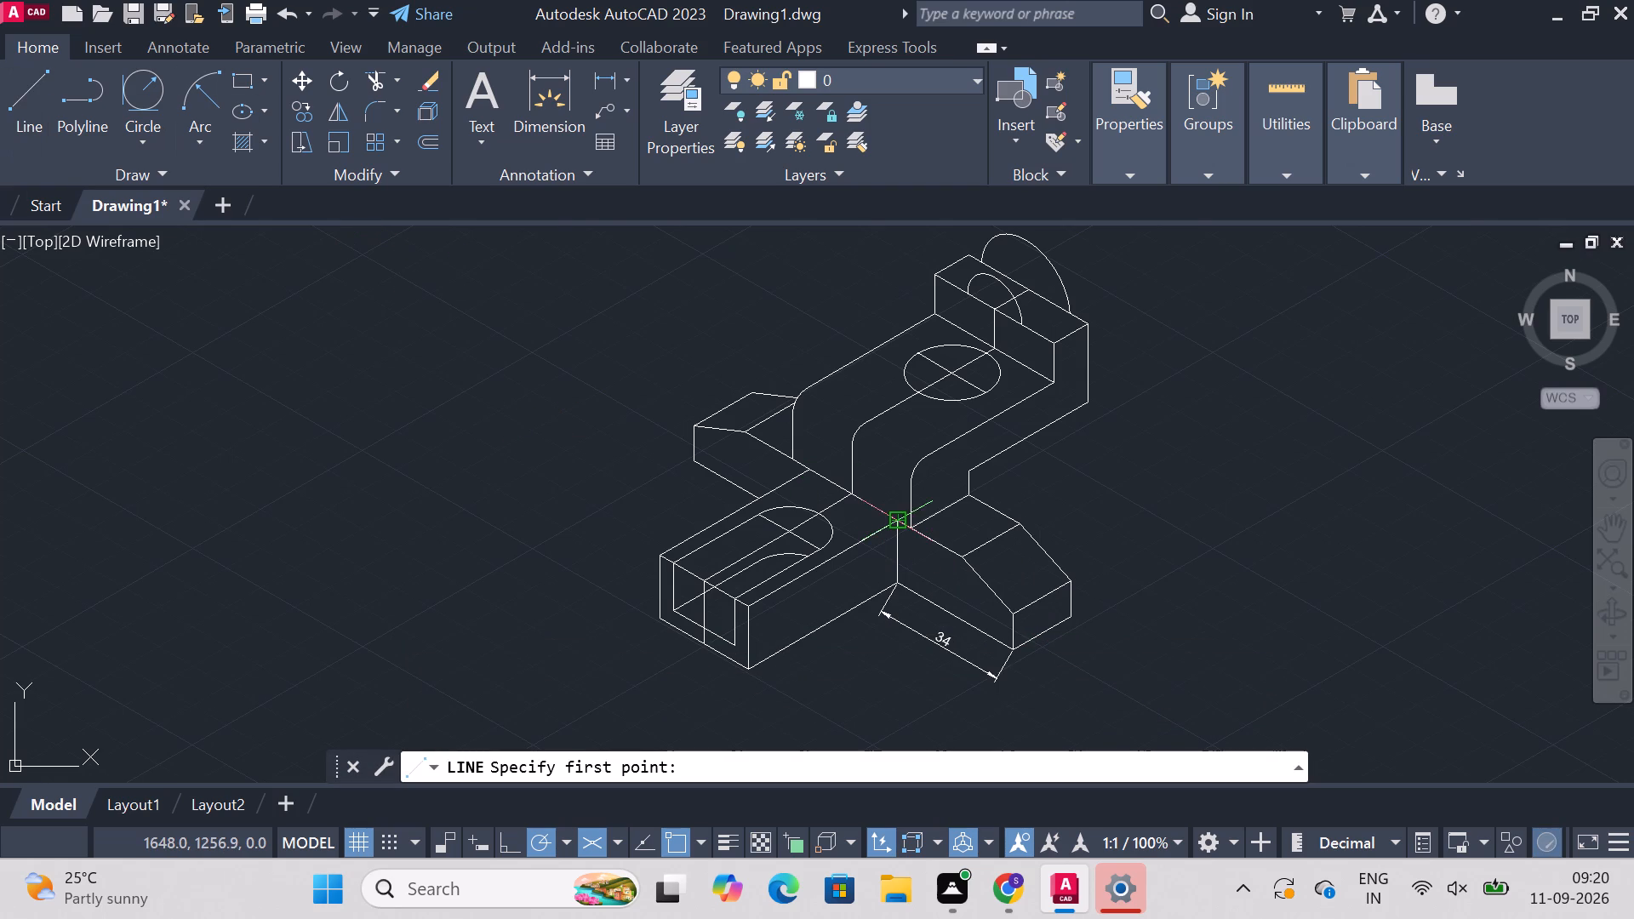
pyautogui.click(963, 551)
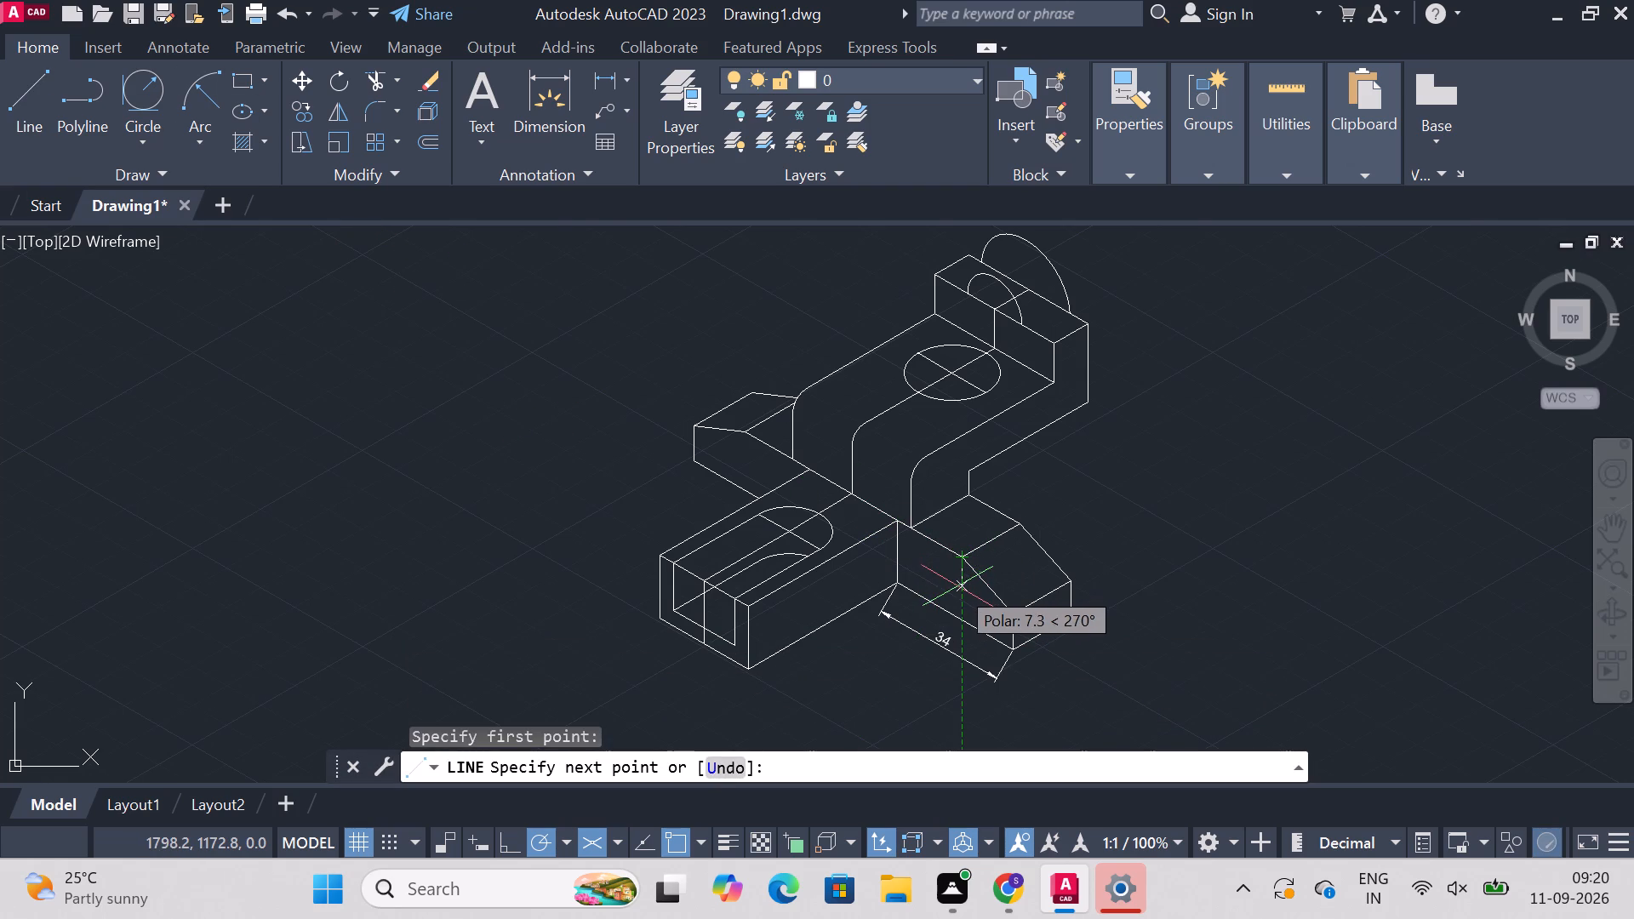
pyautogui.click(956, 592)
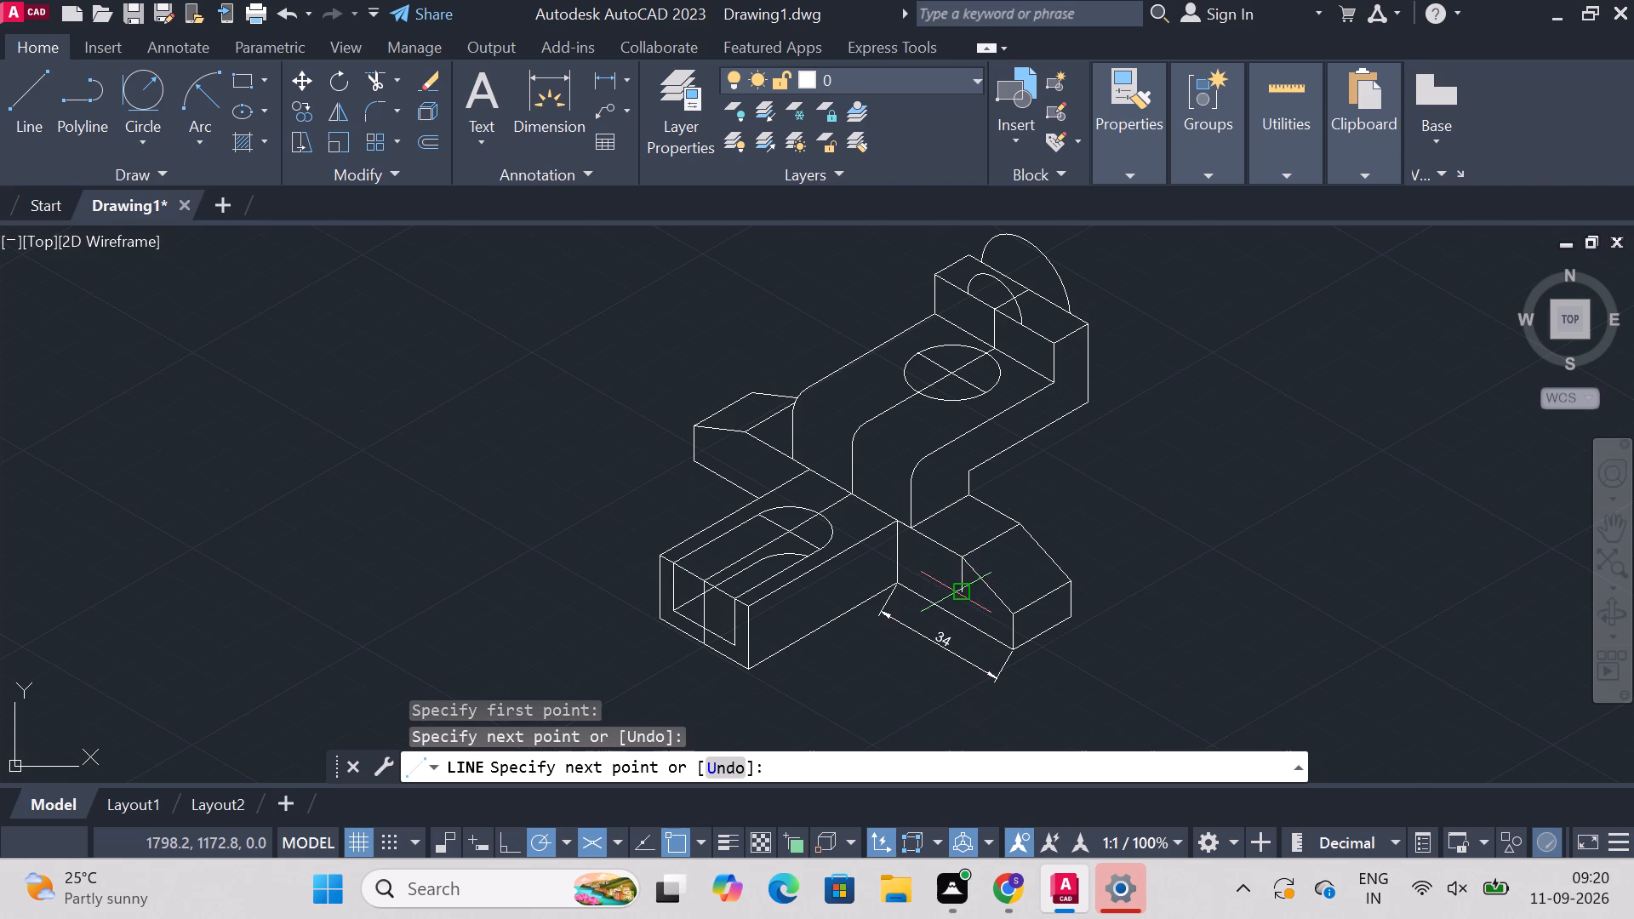
pyautogui.press('Escape')
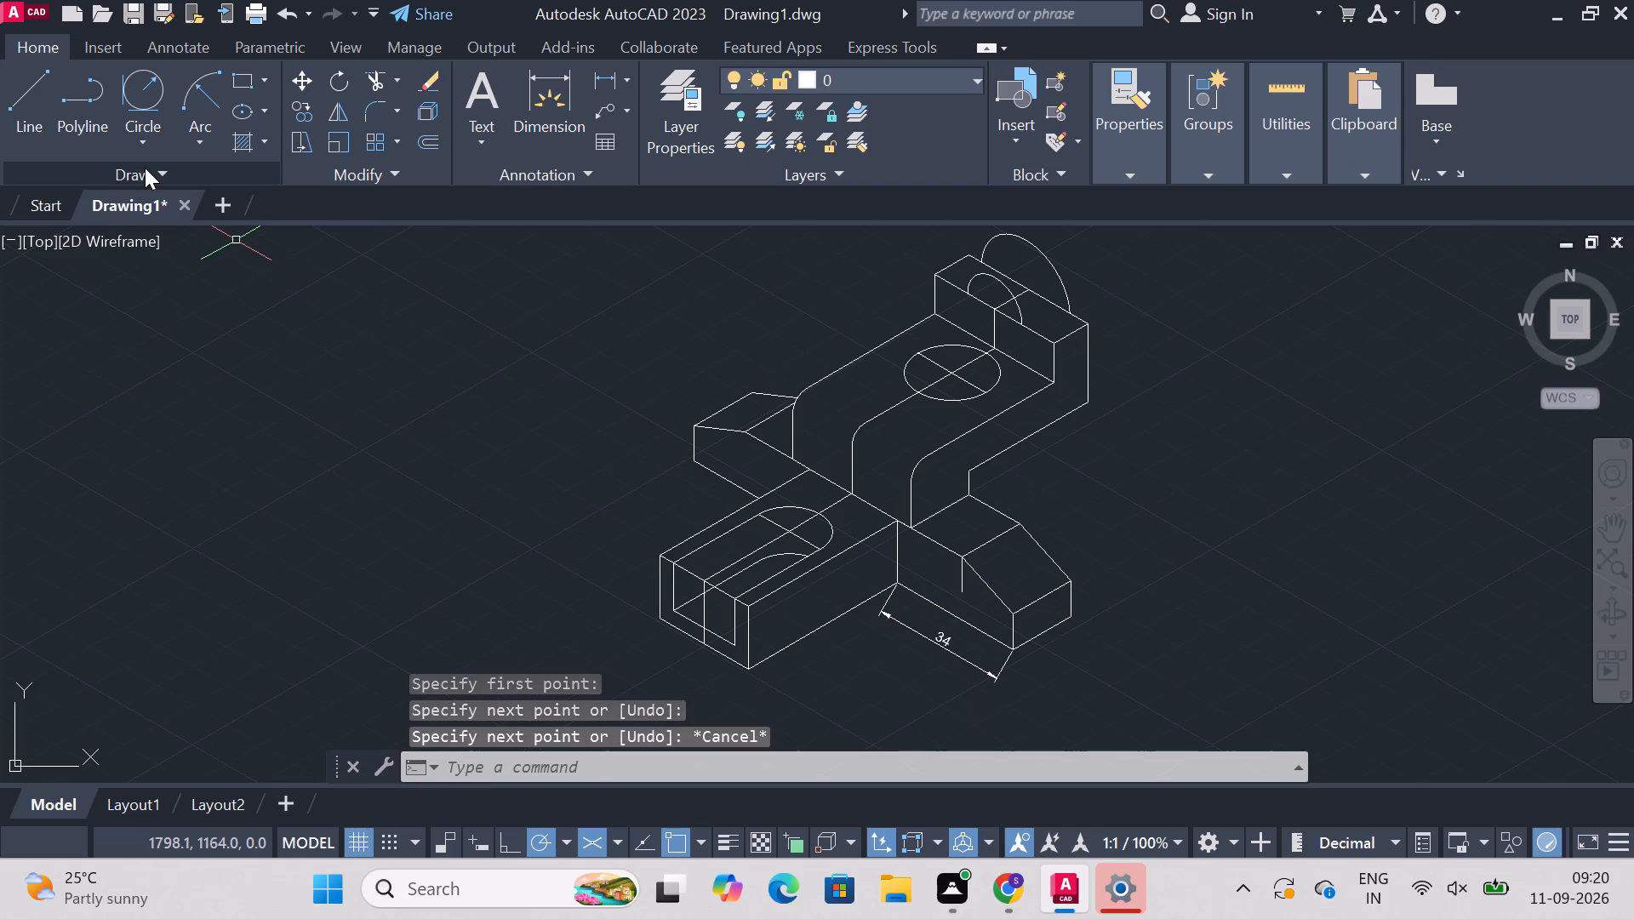
# Dimension the near side block's slope run, from the slope's lower front corner to the vertical reference line.
pyautogui.click(537, 106)
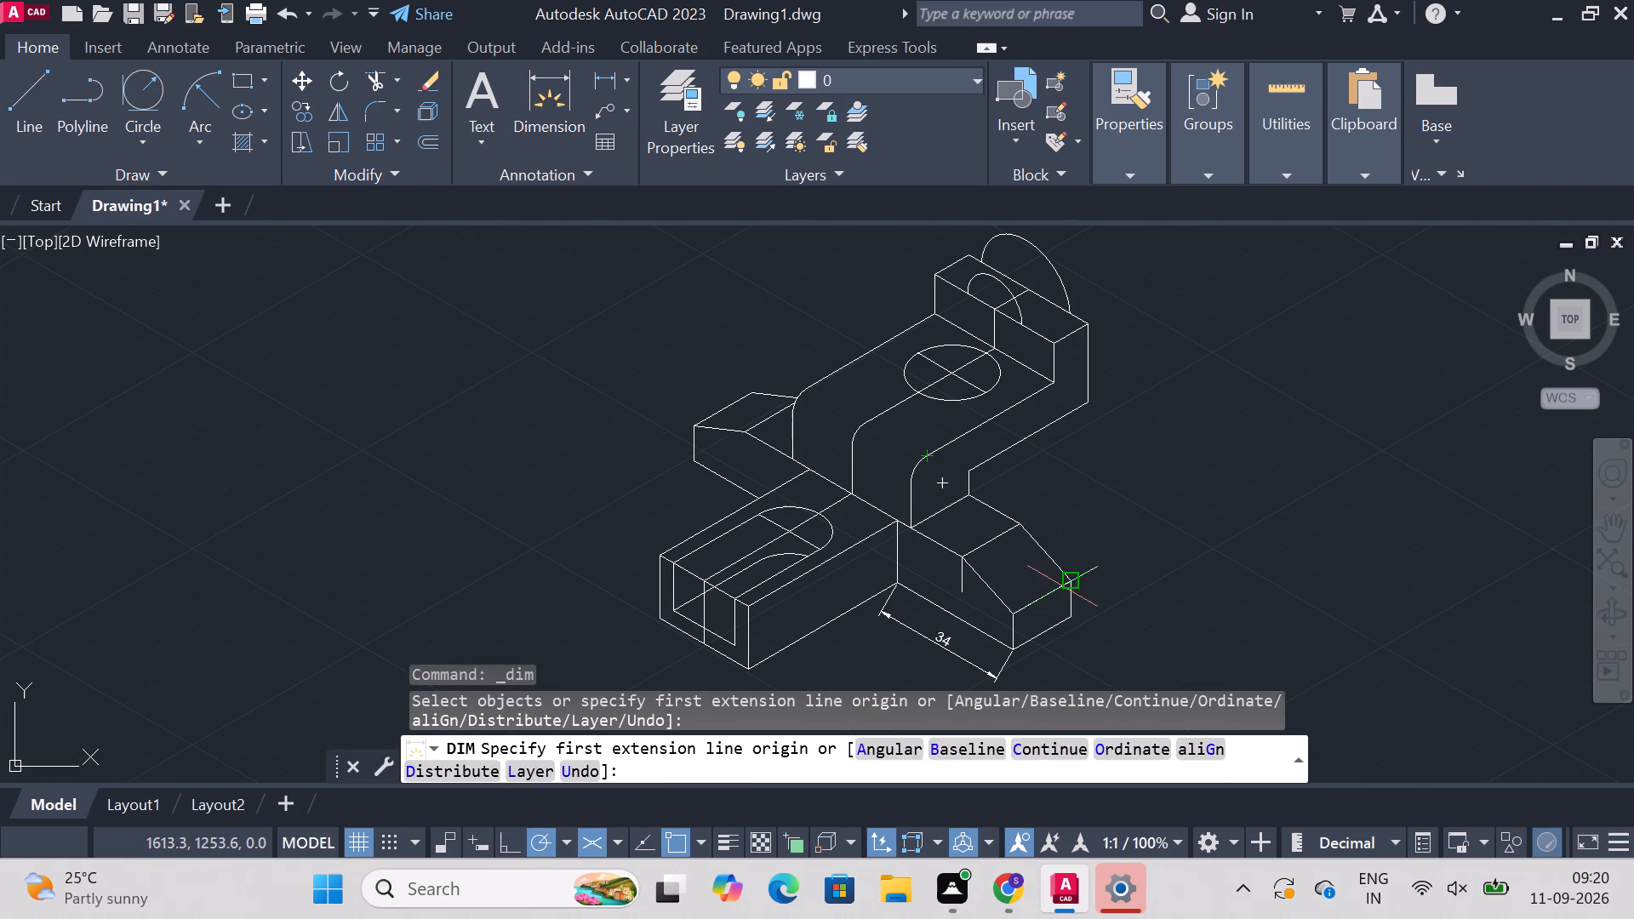
pyautogui.click(1017, 618)
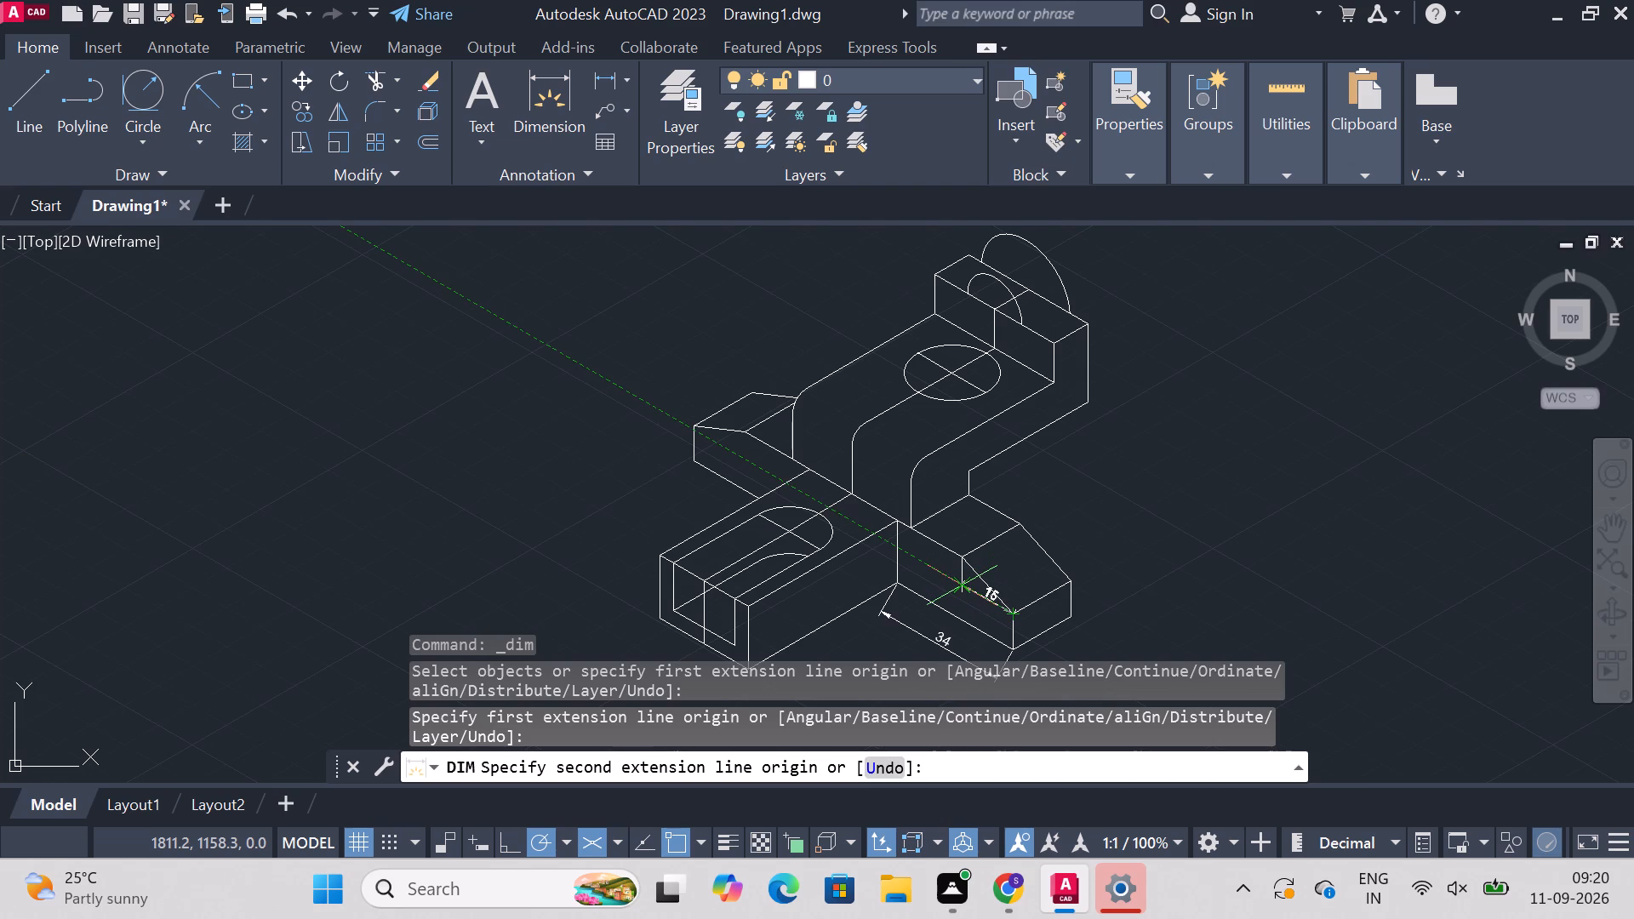
pyautogui.click(959, 583)
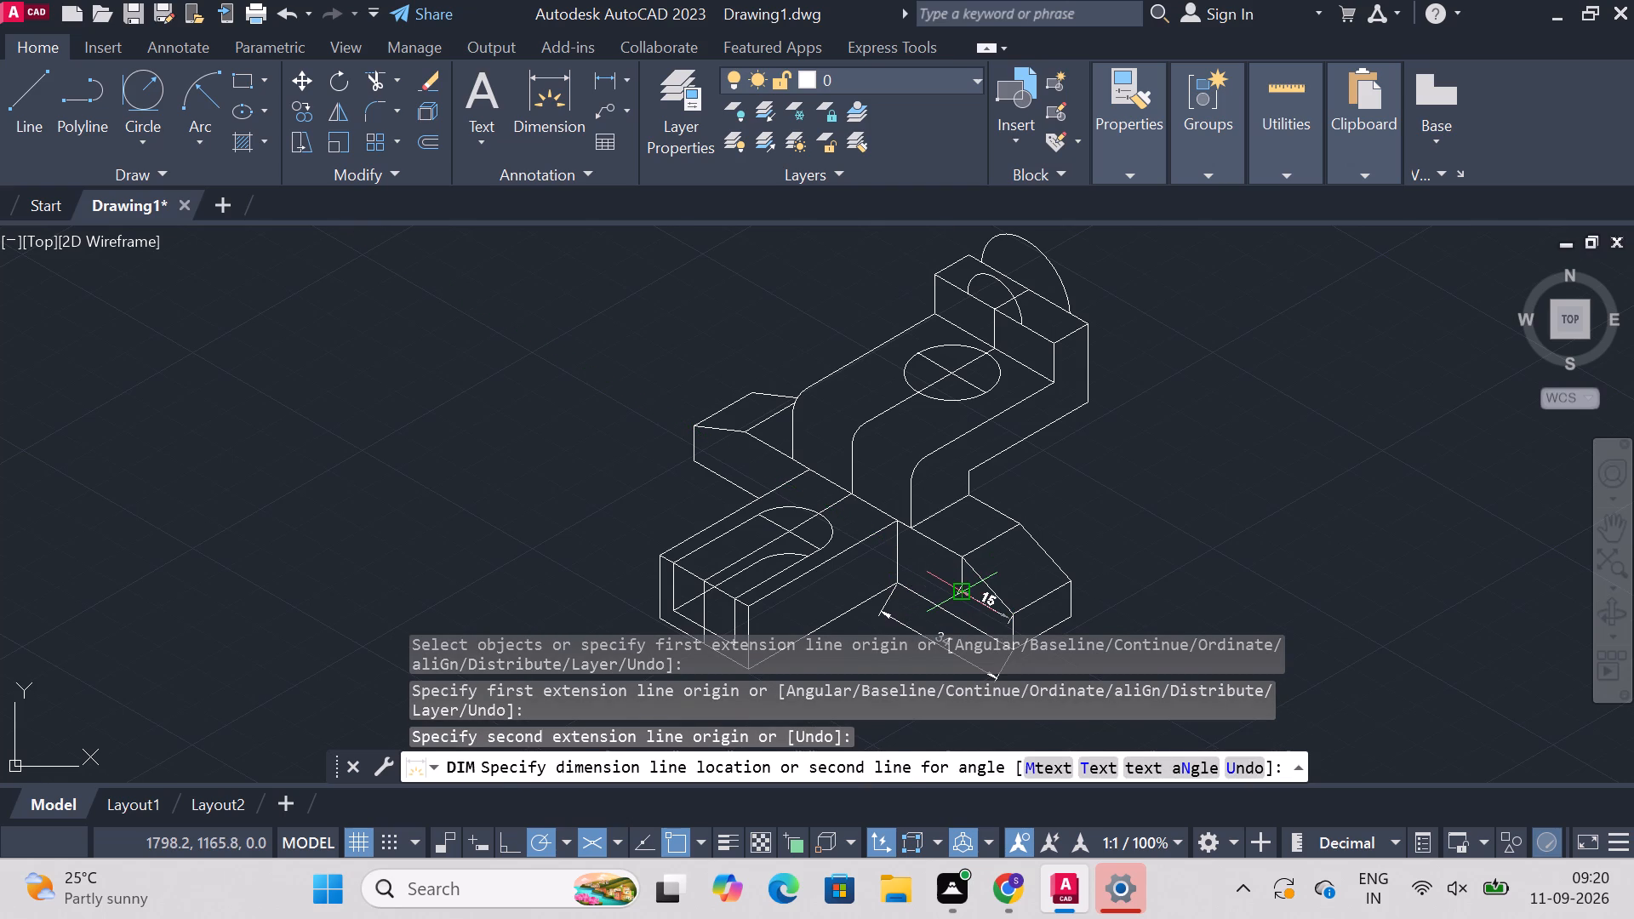
pyautogui.click(969, 587)
pyautogui.press('Escape')
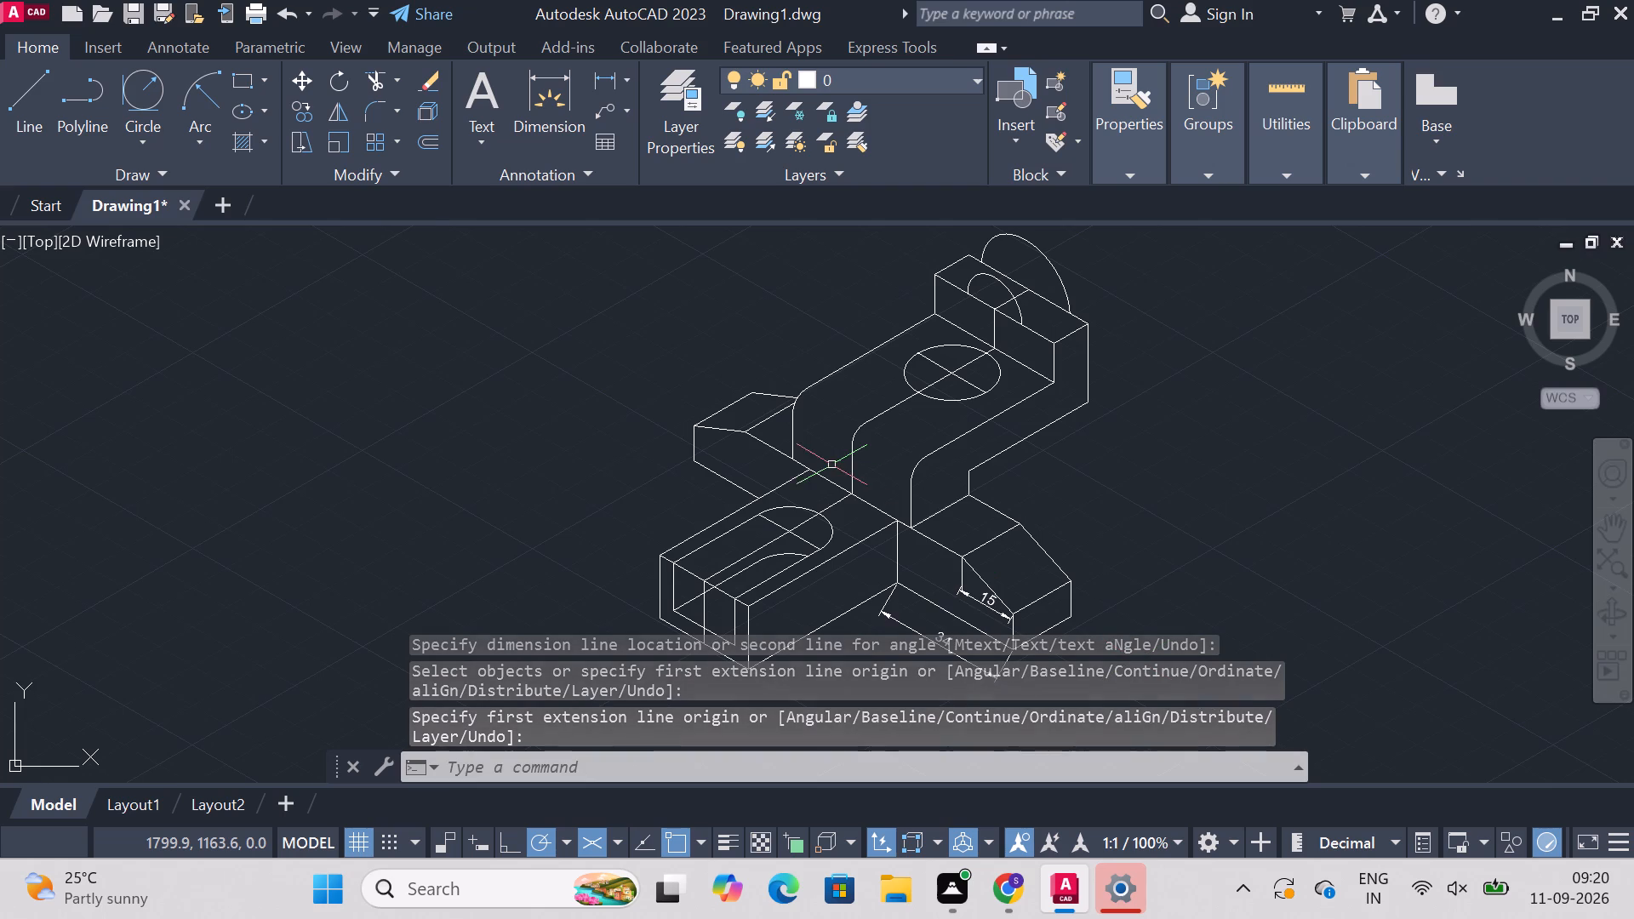
# Dimension the height of the near side block's outer end at its rear vertical edge, placing it outside the block.
pyautogui.click(539, 92)
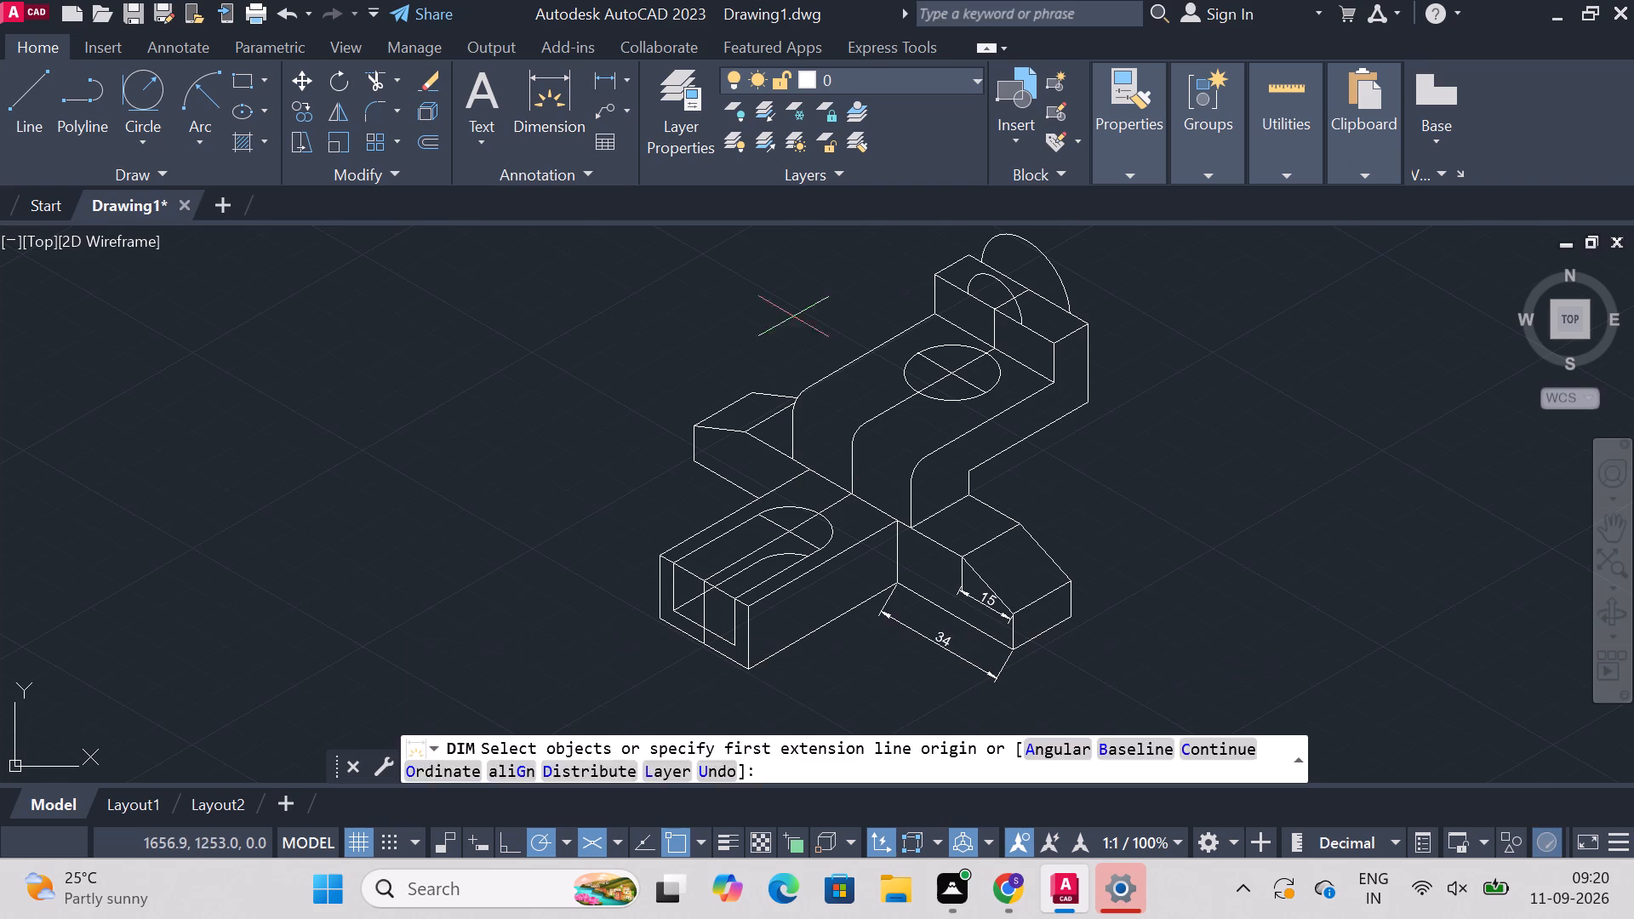
pyautogui.click(1072, 602)
pyautogui.click(1072, 585)
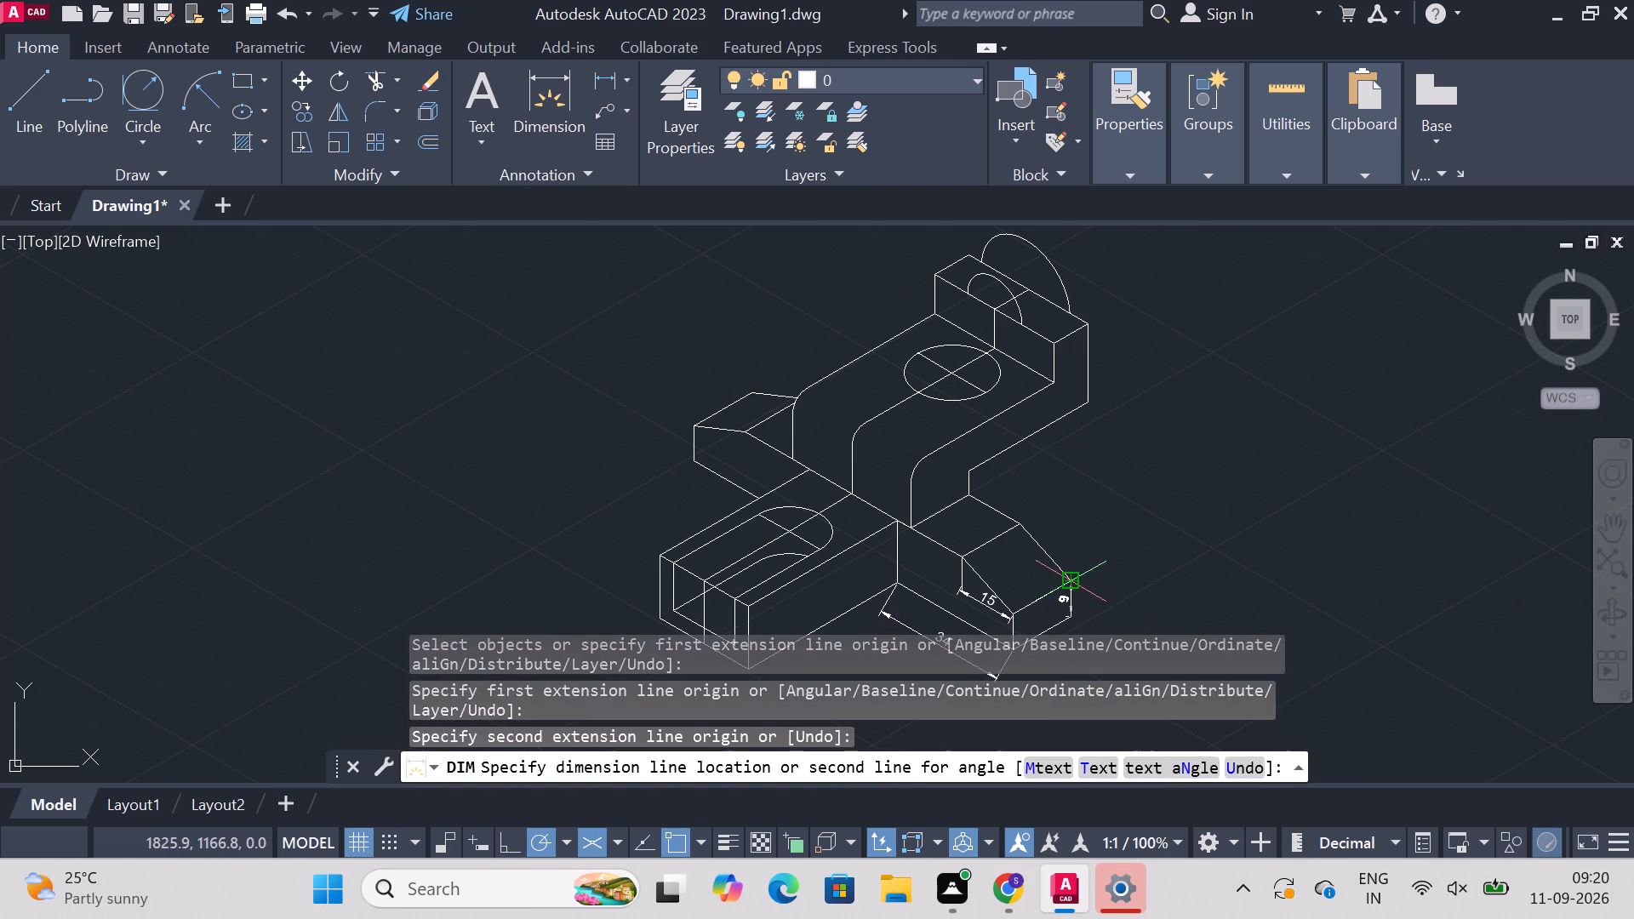
pyautogui.click(1098, 588)
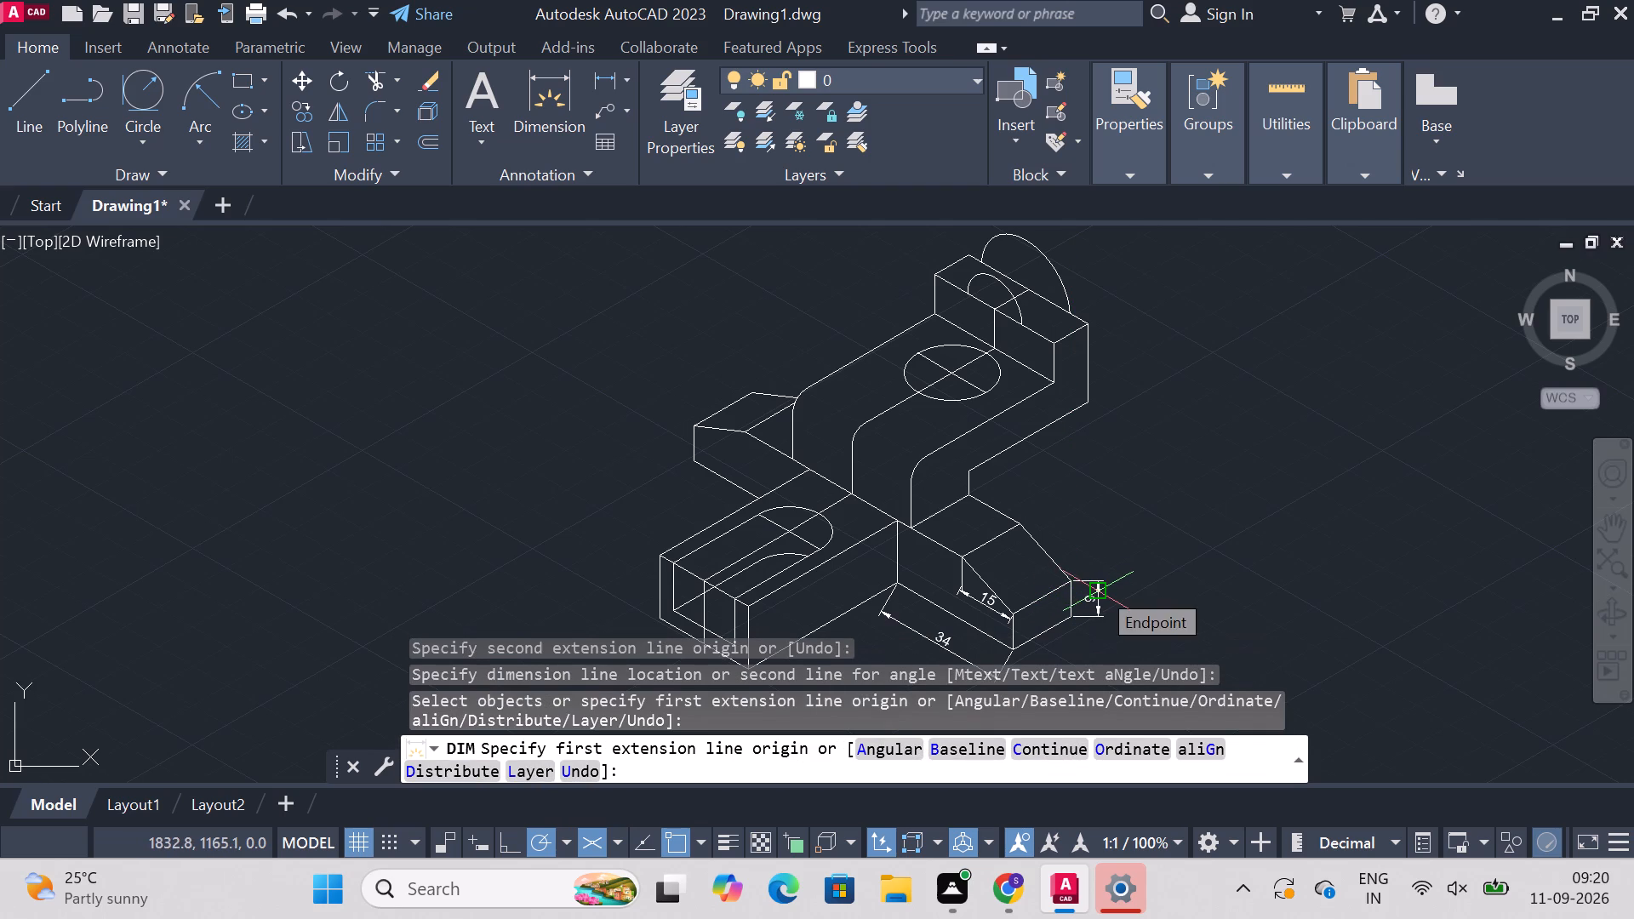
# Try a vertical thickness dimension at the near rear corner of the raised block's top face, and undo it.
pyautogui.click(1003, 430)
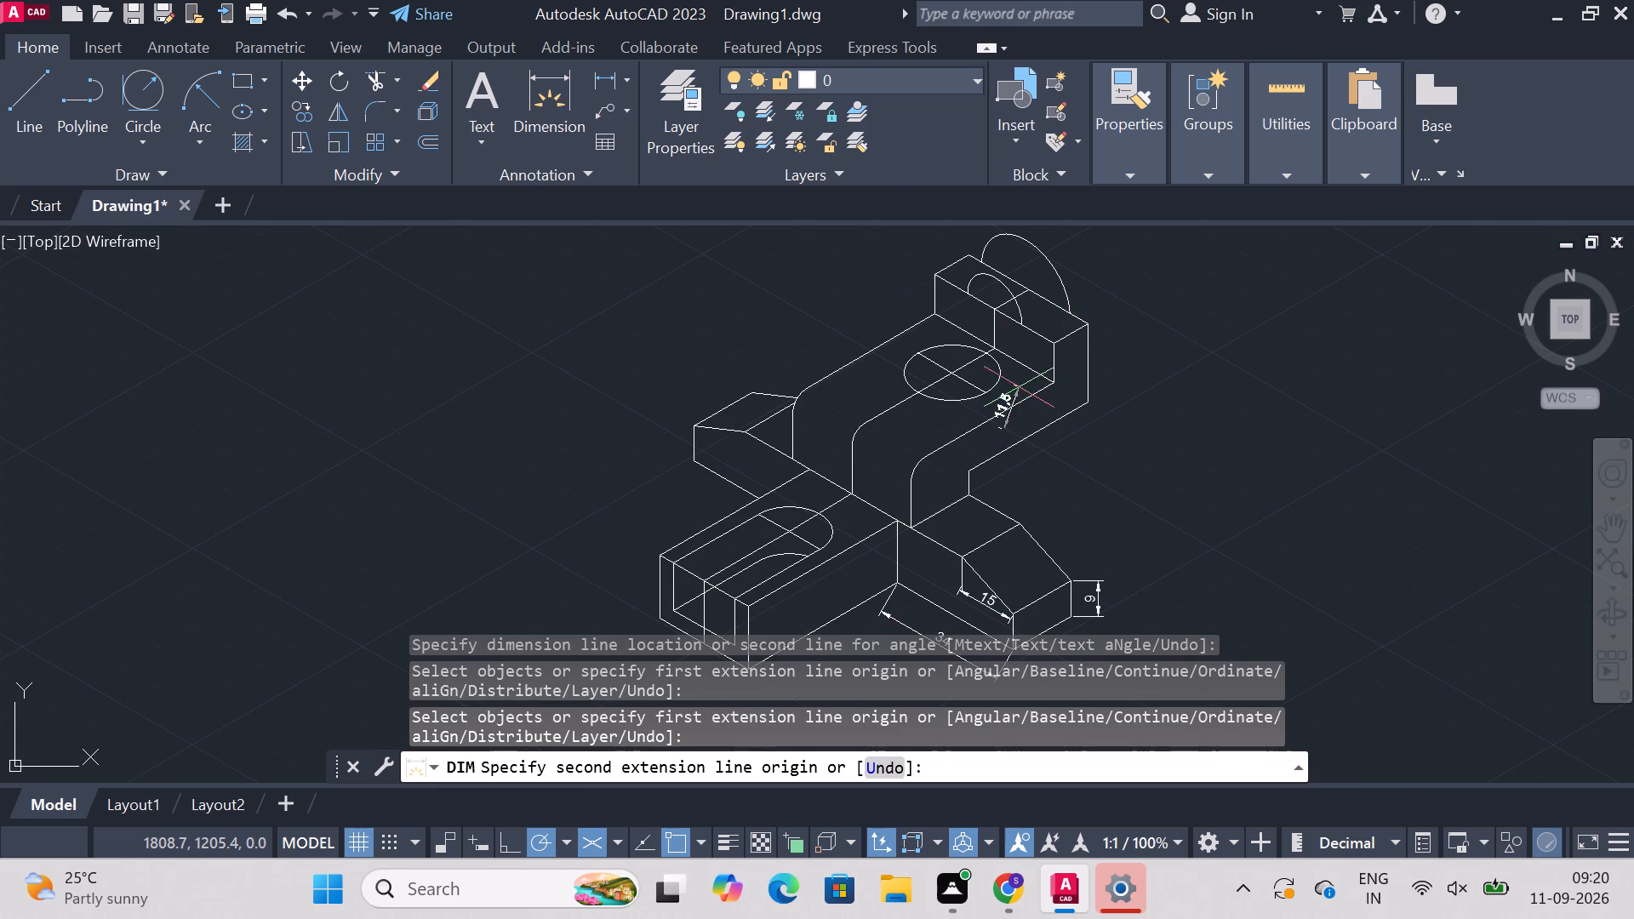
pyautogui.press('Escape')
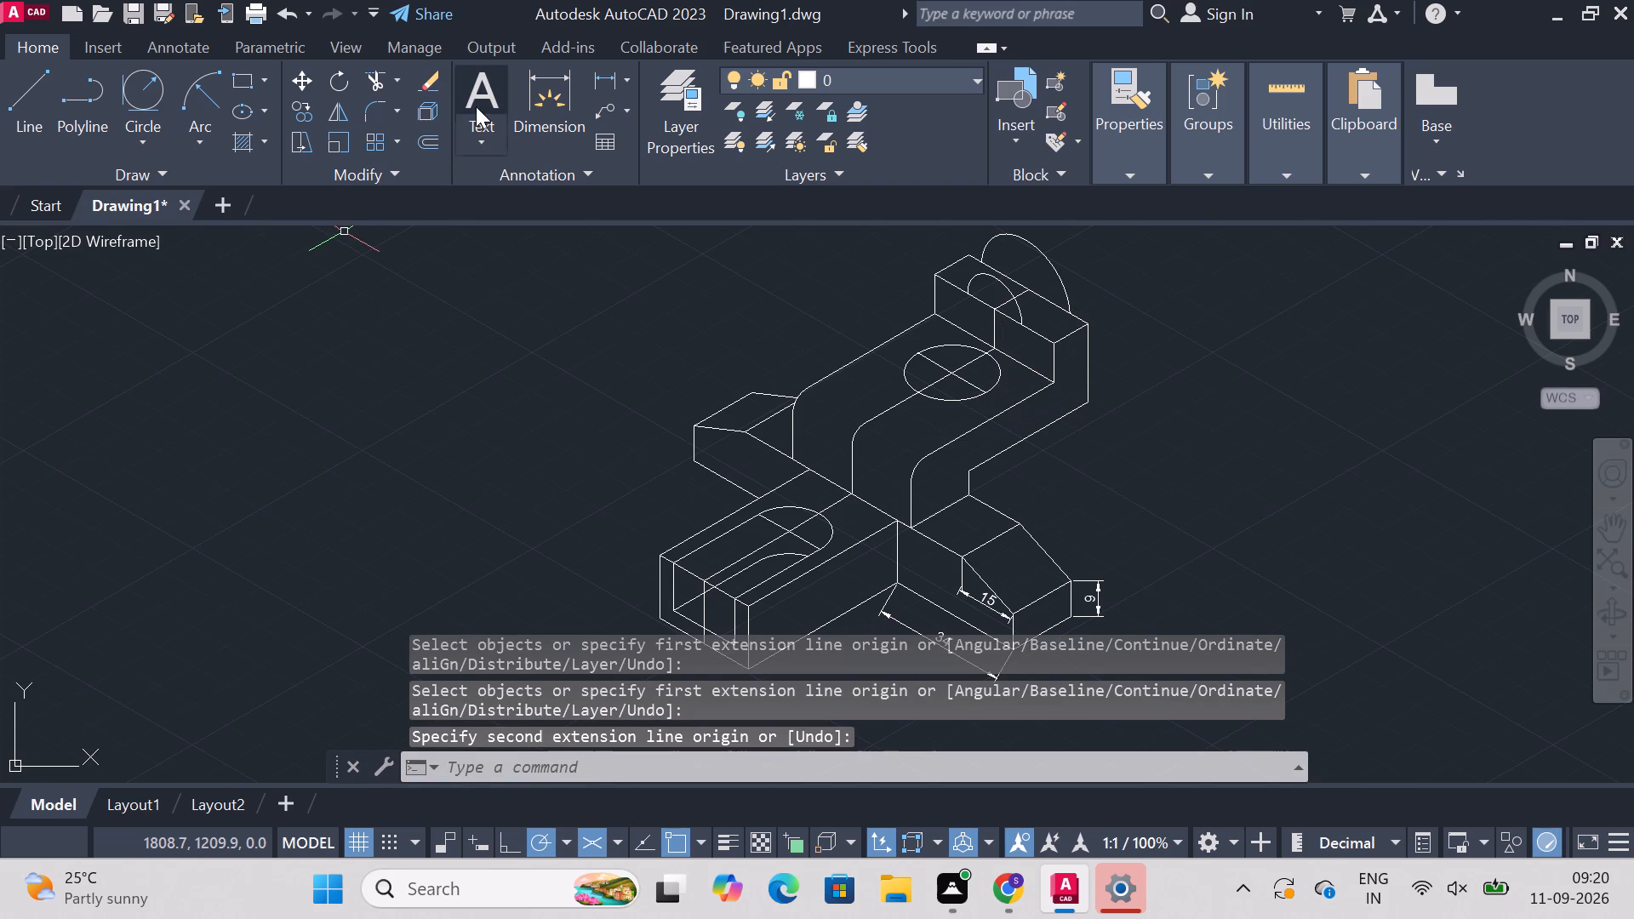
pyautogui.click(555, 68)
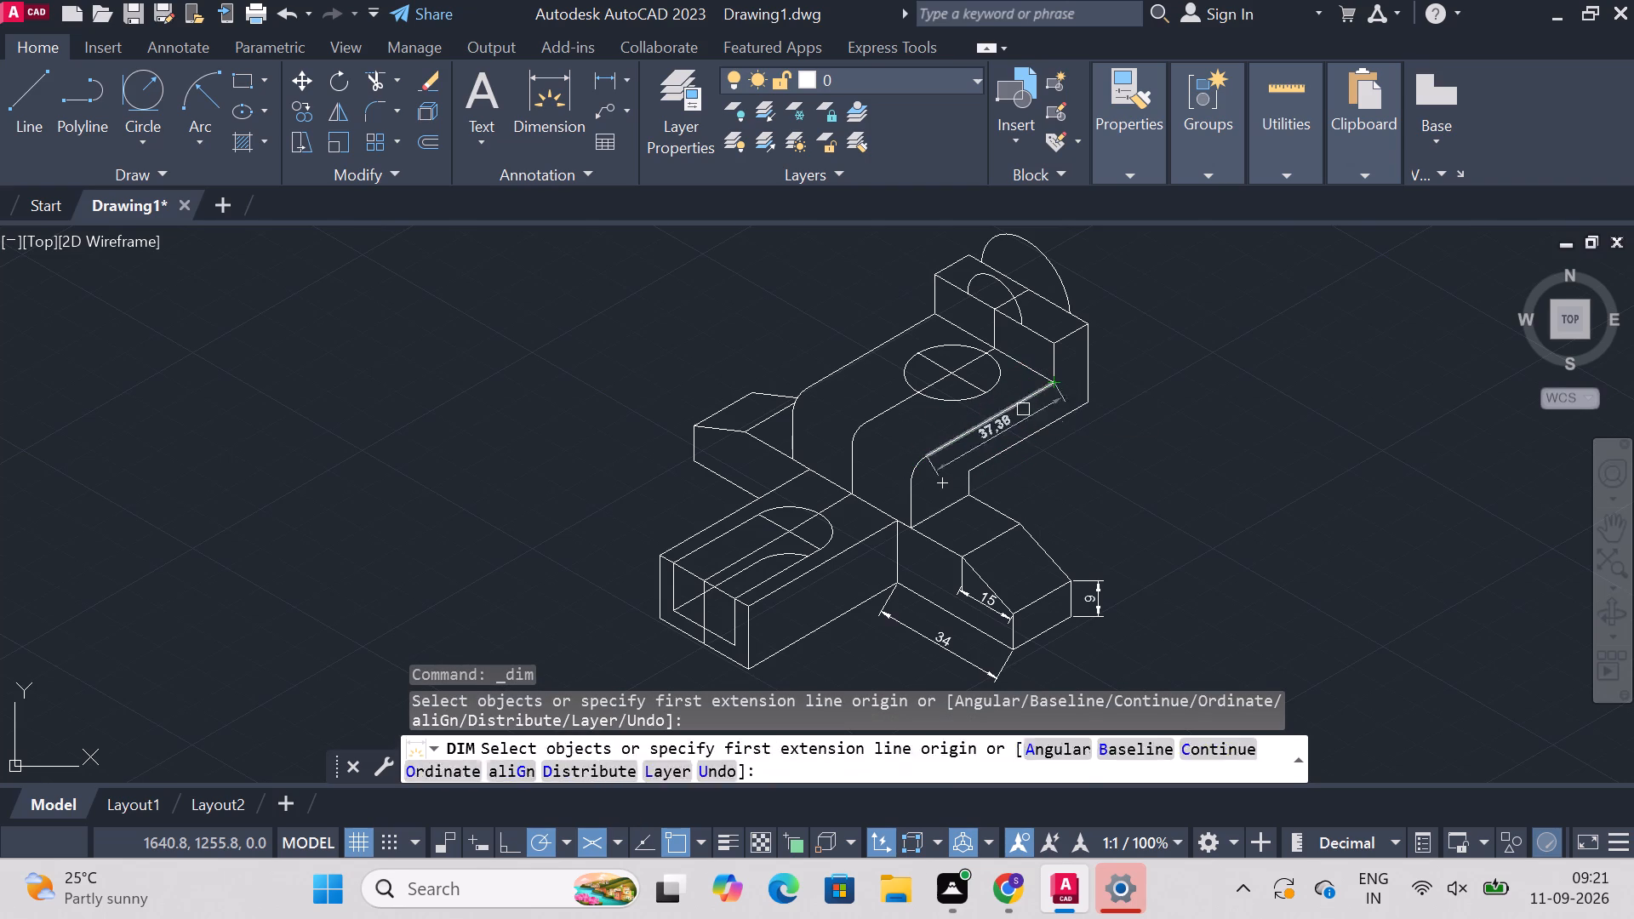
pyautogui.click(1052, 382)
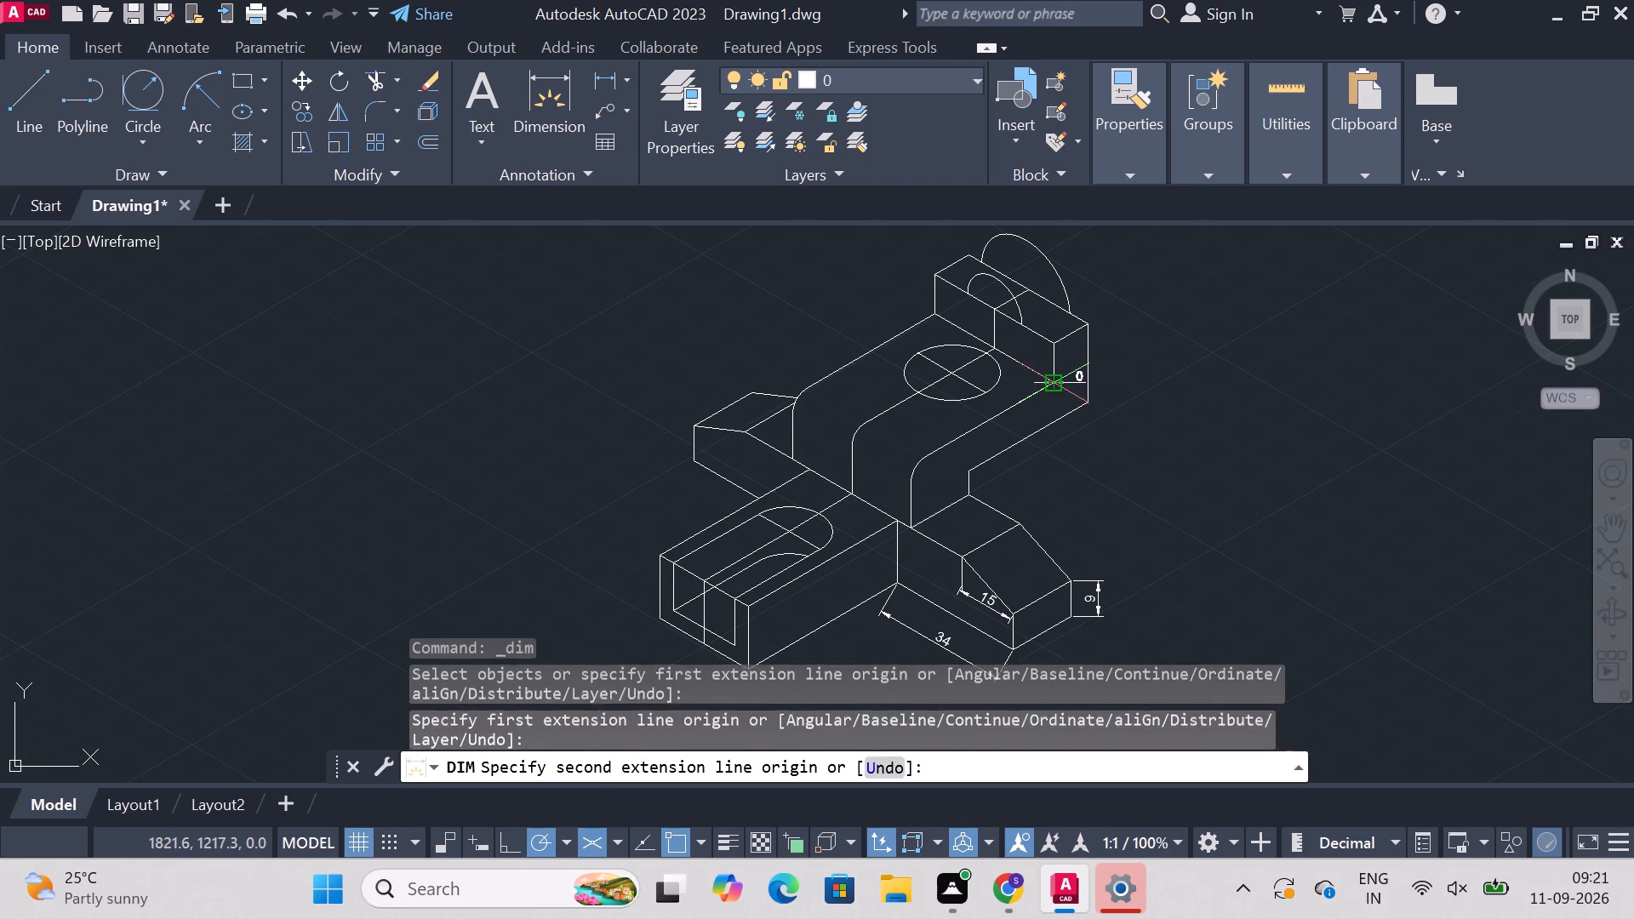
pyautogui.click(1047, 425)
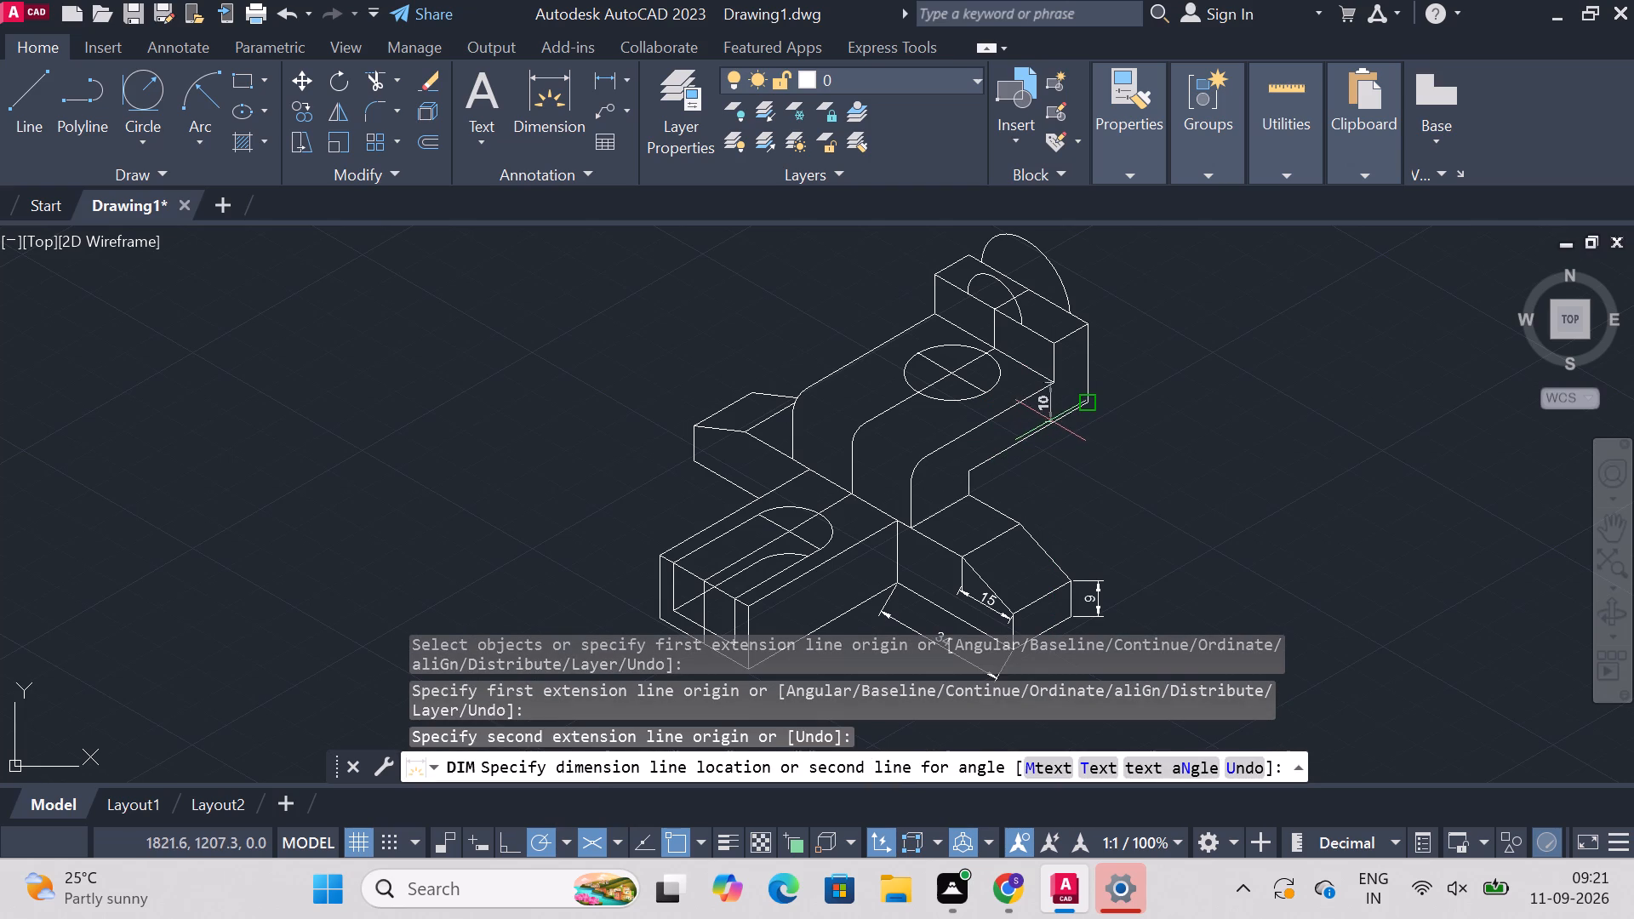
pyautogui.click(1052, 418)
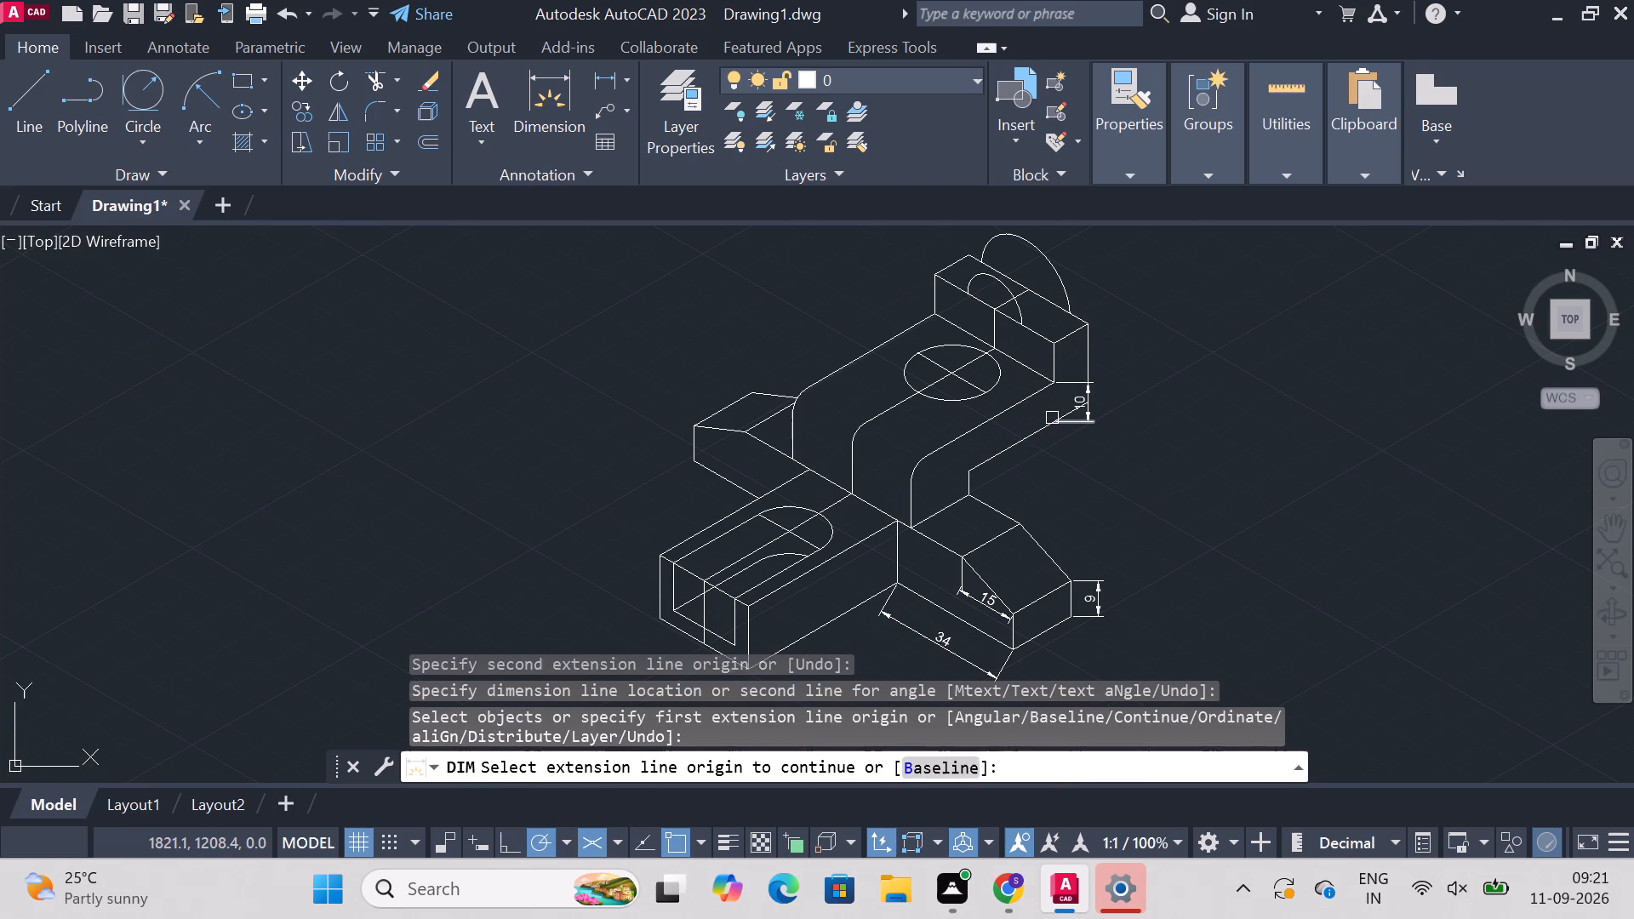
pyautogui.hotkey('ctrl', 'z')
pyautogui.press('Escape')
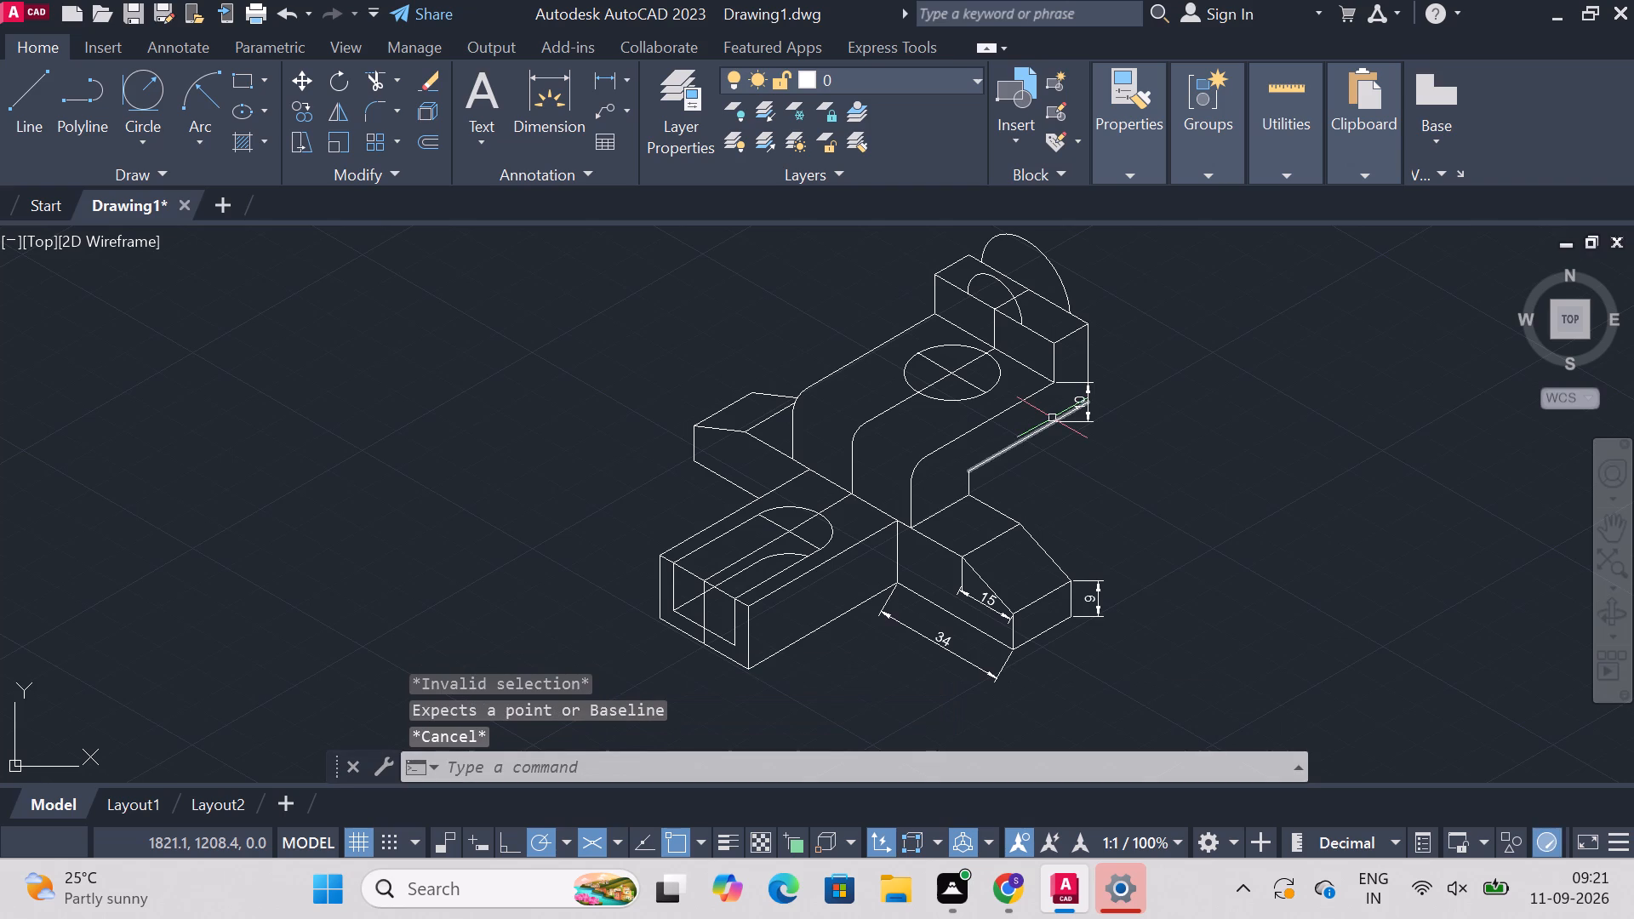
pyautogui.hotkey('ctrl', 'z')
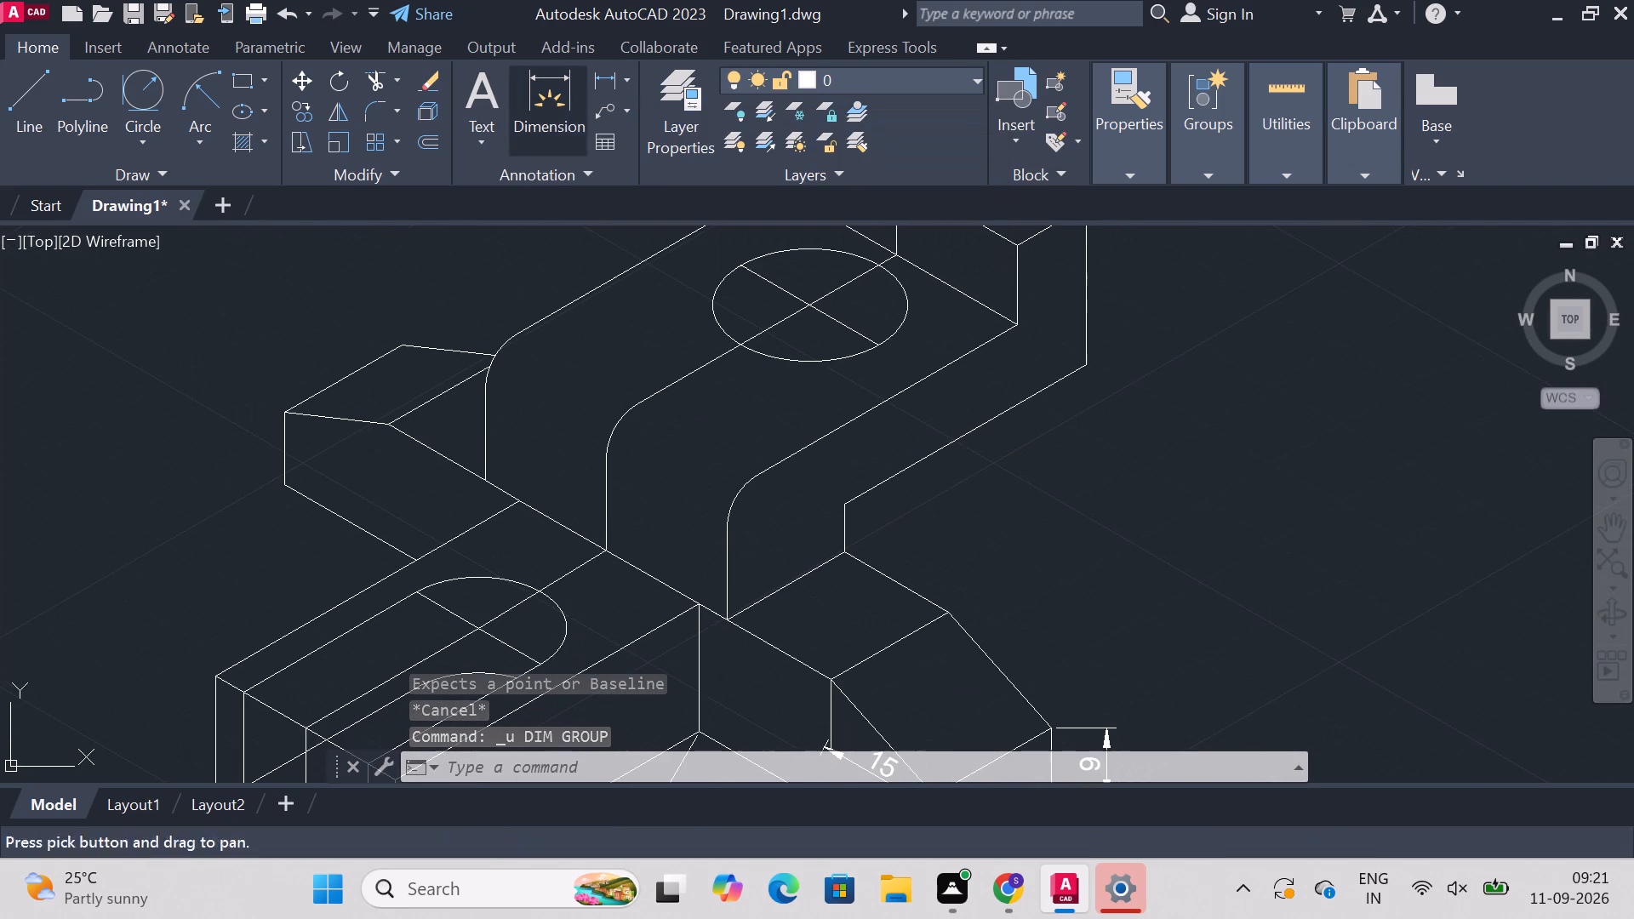
# Dimension the raised block's vertical thickness from the inner lower corner up to its top edge, placing it at the fillet's upper end.
pyautogui.click(539, 105)
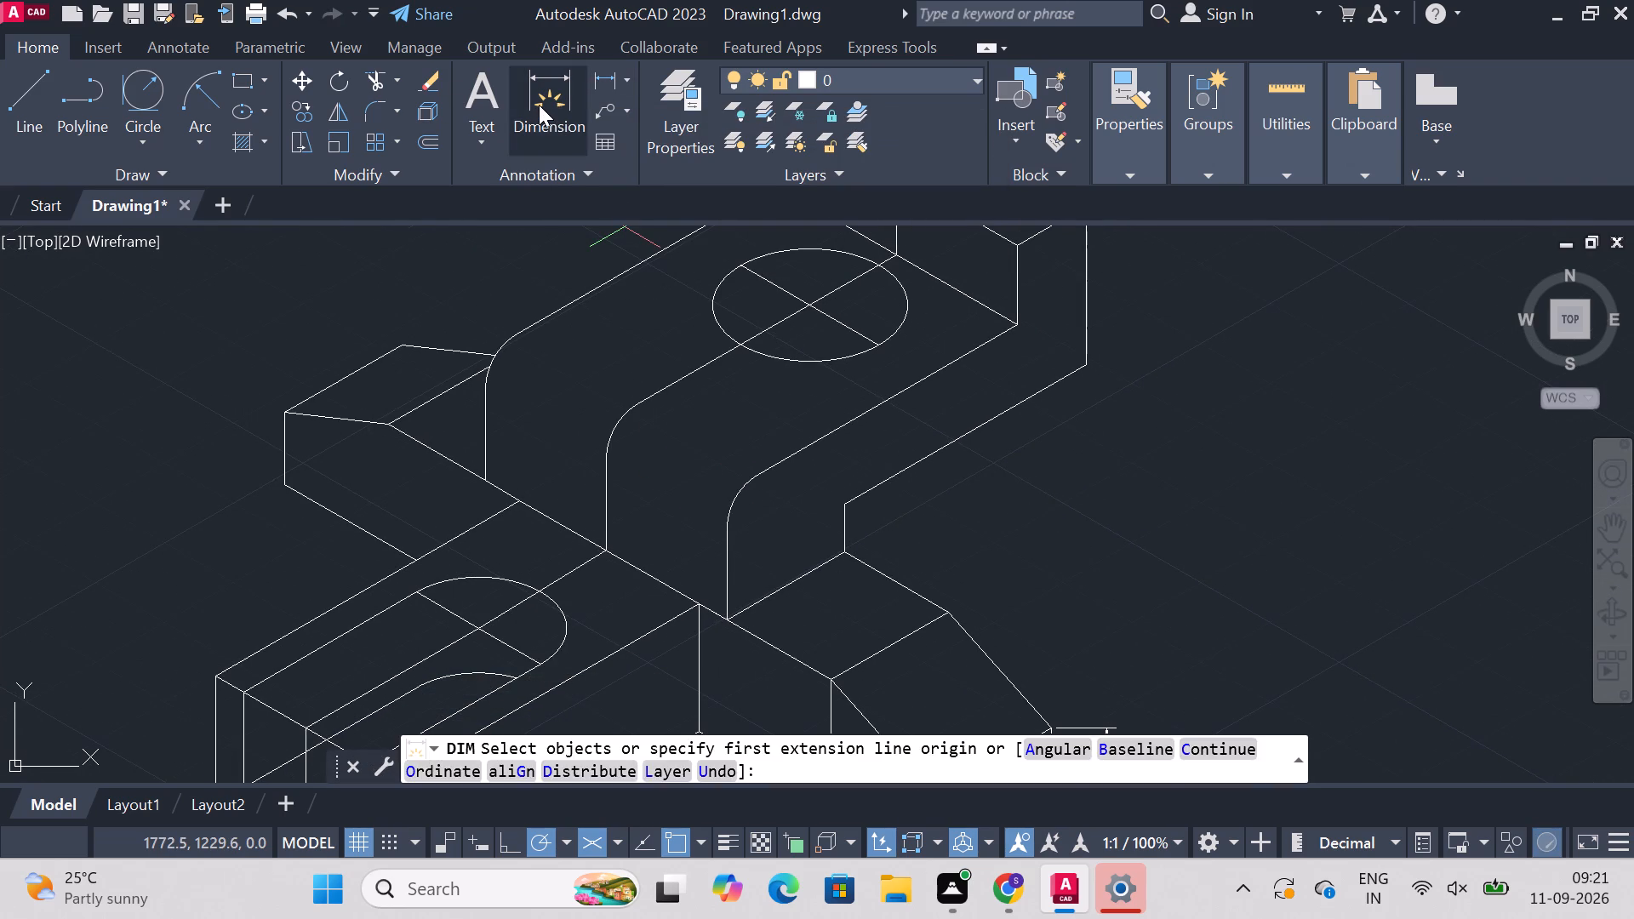
pyautogui.click(842, 503)
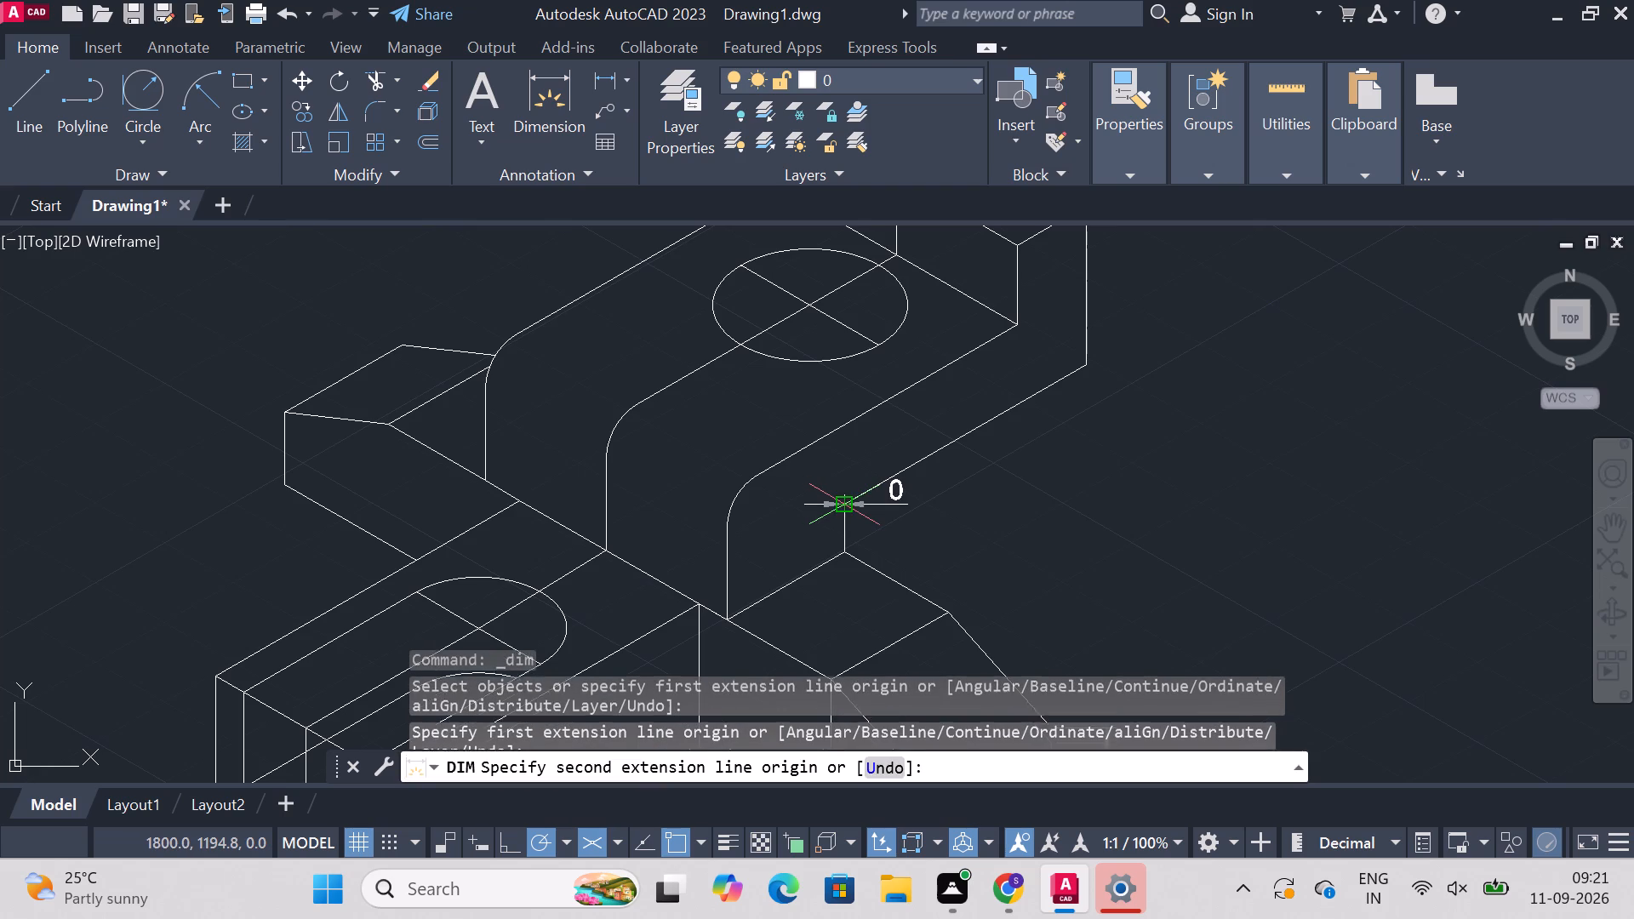
pyautogui.click(842, 424)
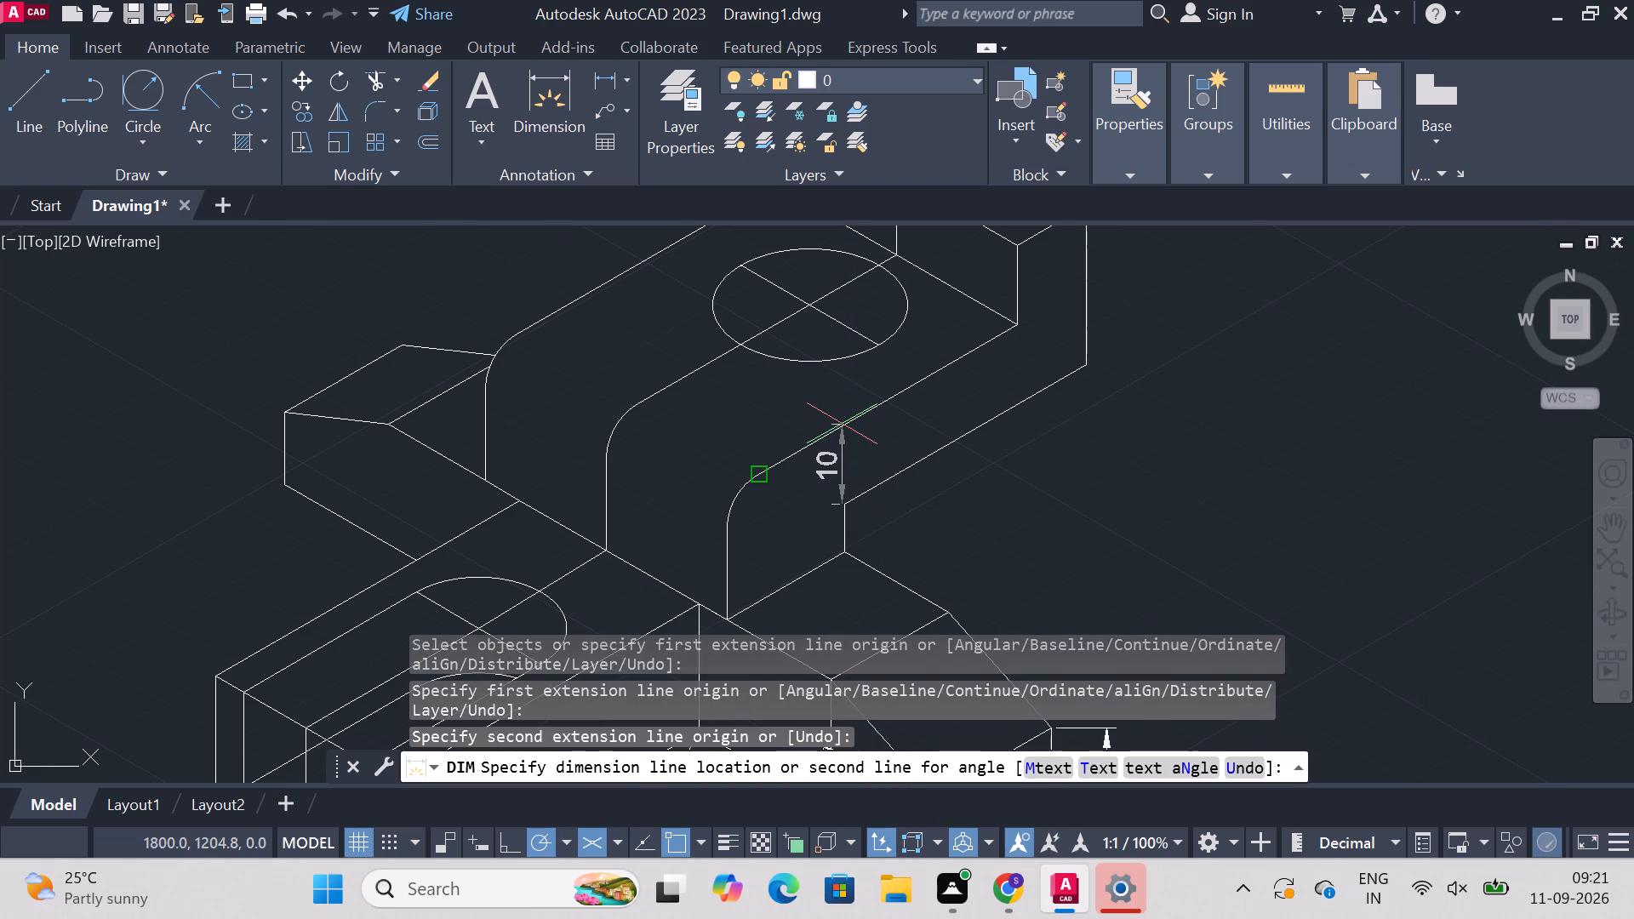
pyautogui.click(853, 422)
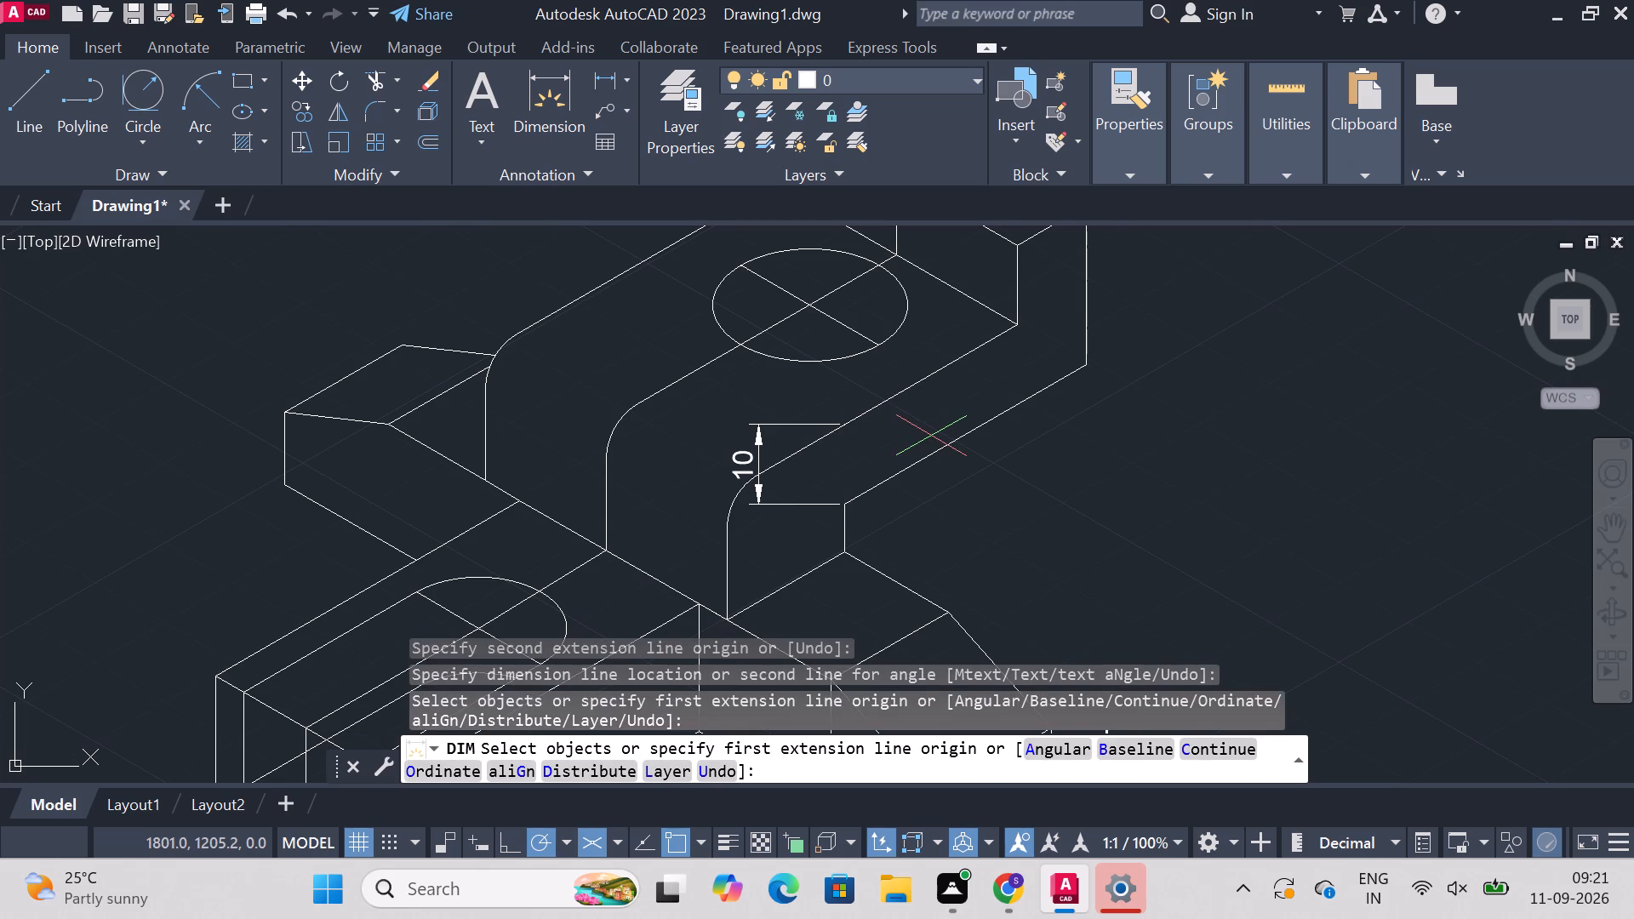
pyautogui.press('Escape')
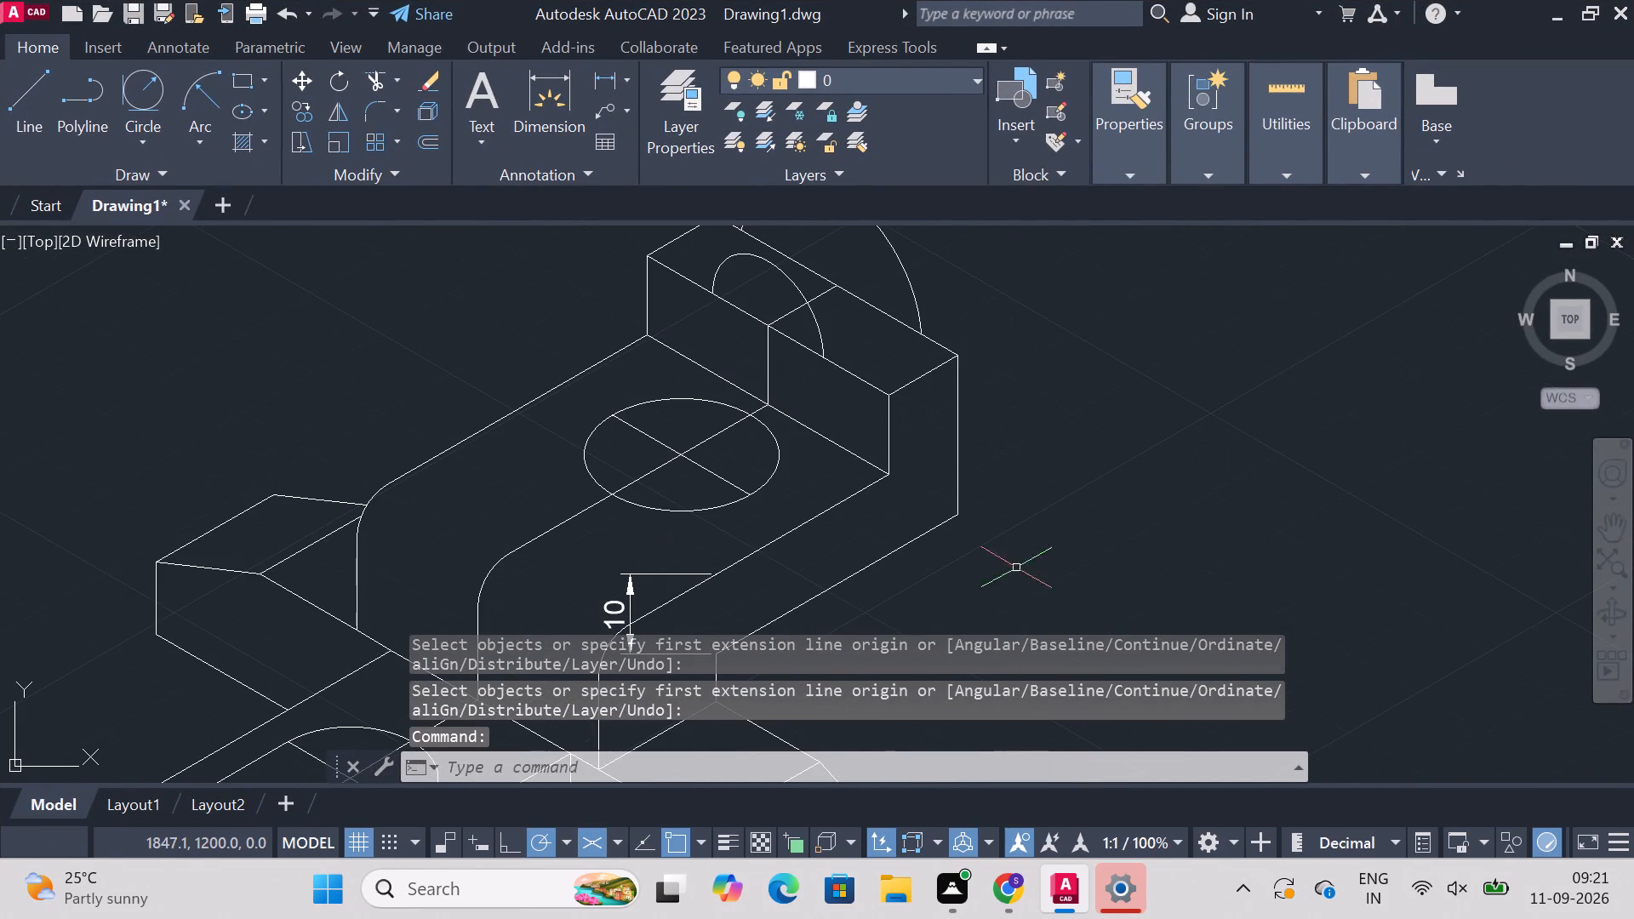
# Dimension the rear step's front vertical edge at its near corner, placing the dimension just outside the edge.
pyautogui.click(528, 76)
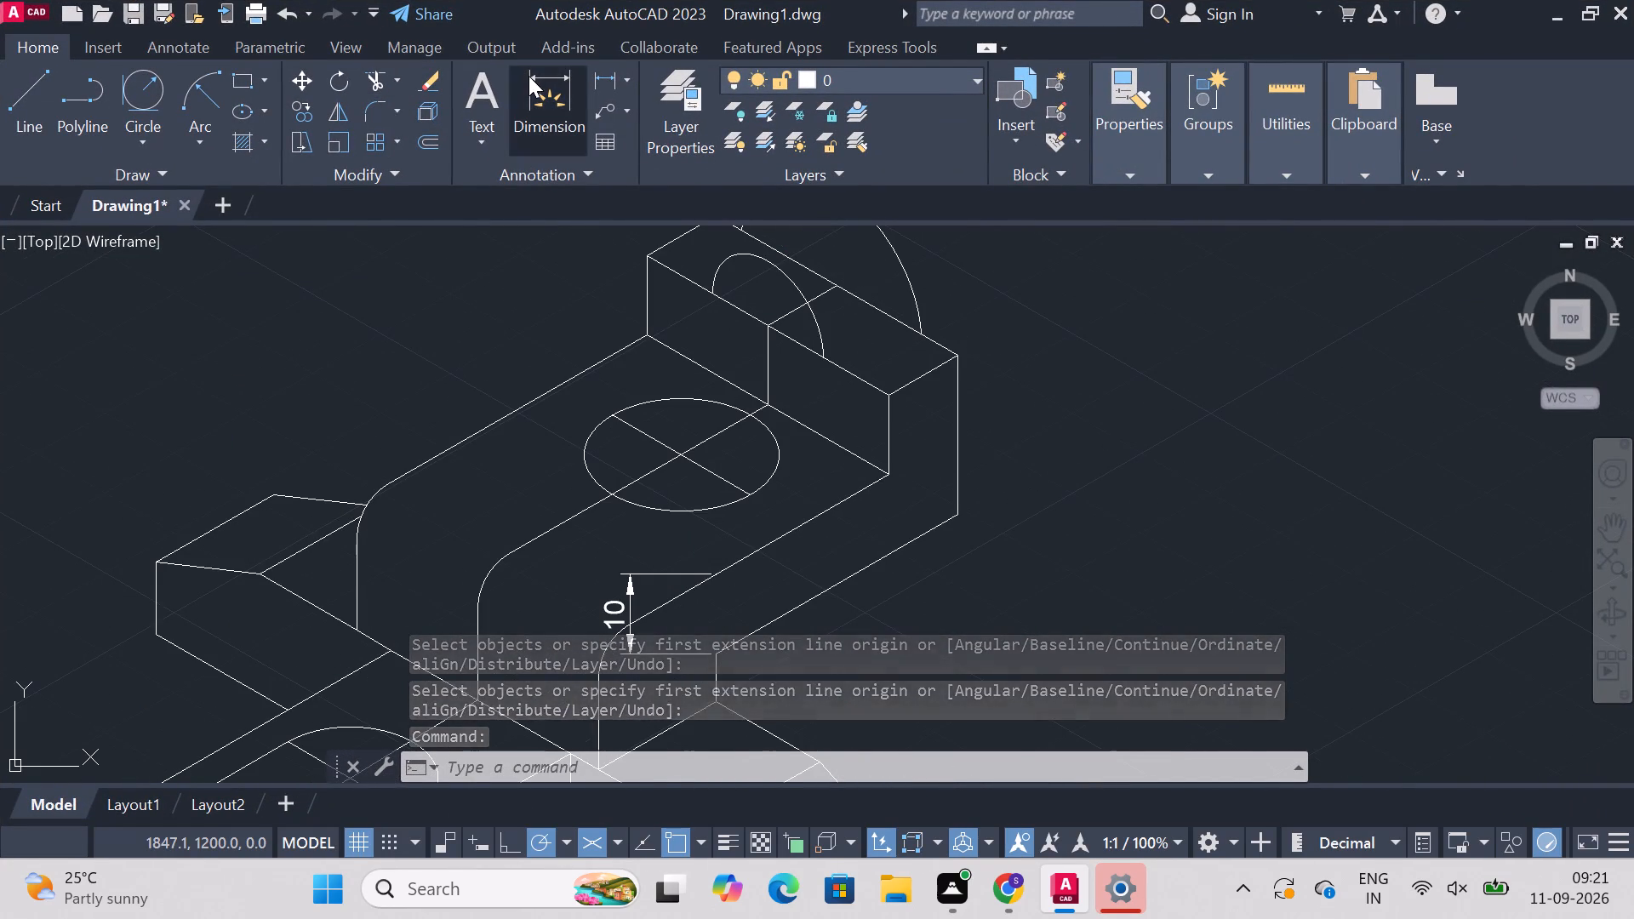
pyautogui.click(887, 397)
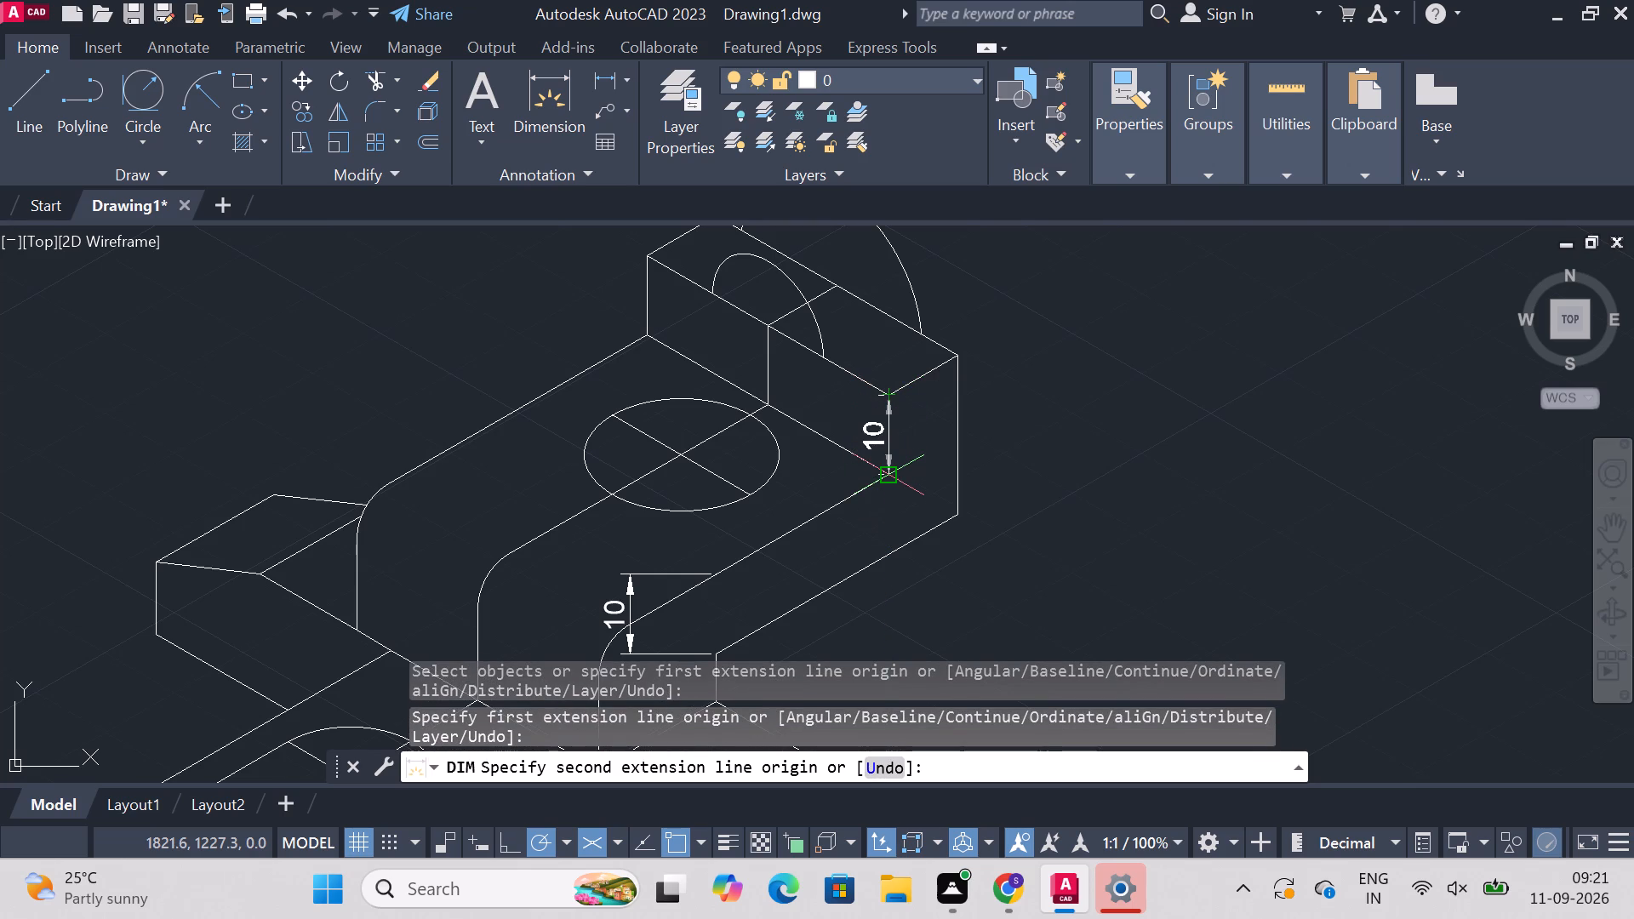
pyautogui.click(884, 474)
pyautogui.click(913, 458)
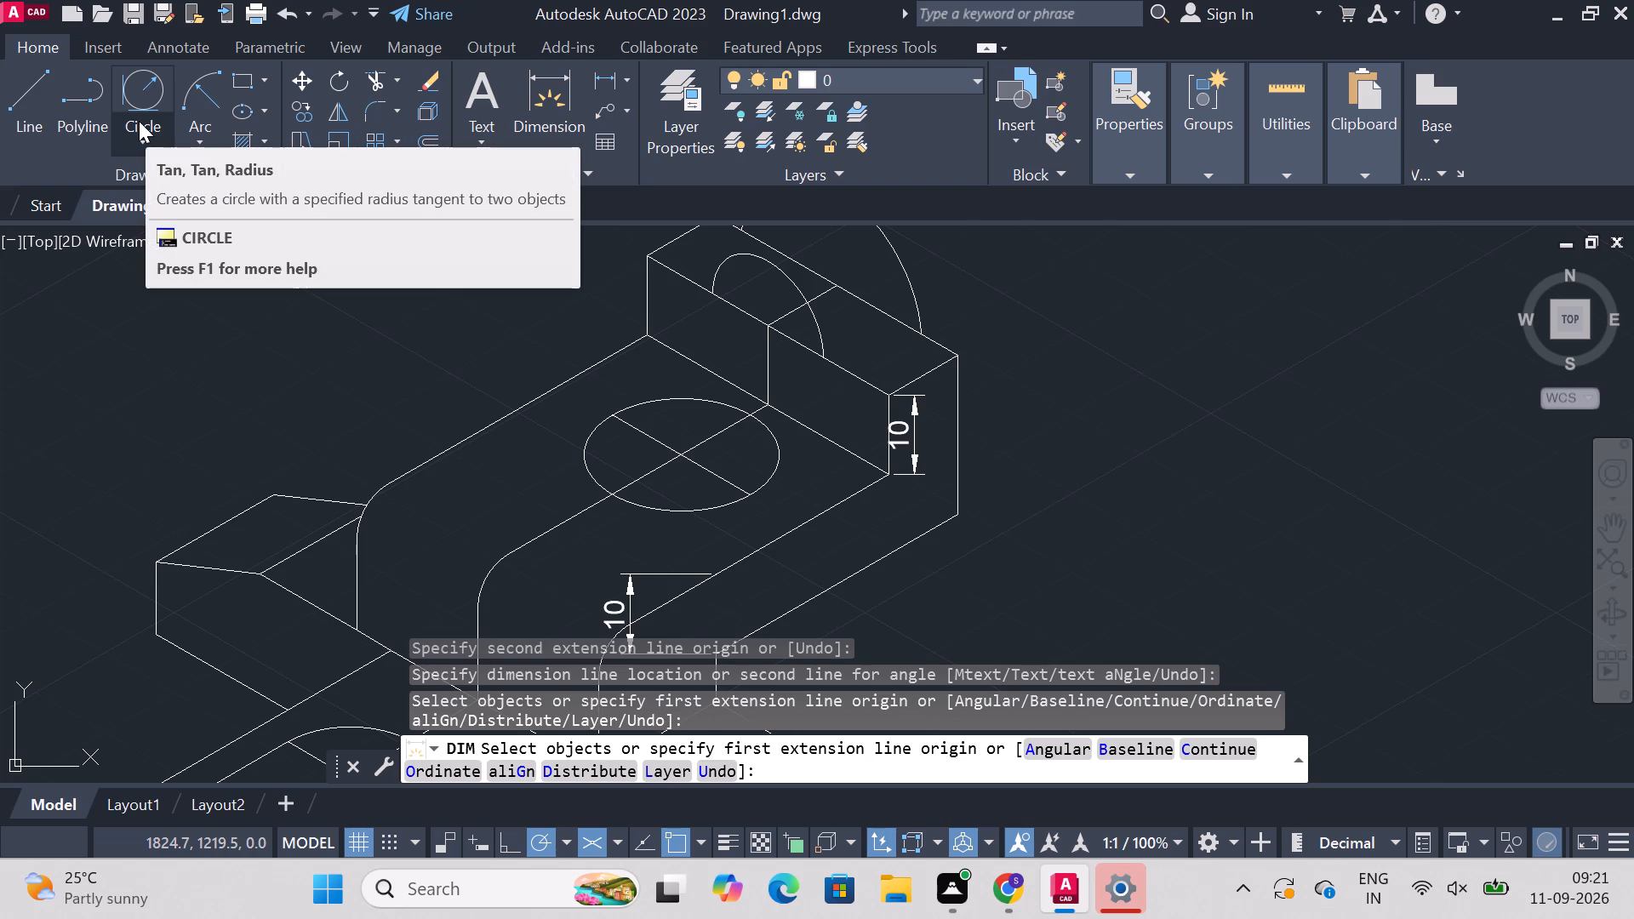
# Dimension the full height of the rear step's outer rear vertical edge, placing the dimension just outside the object.
pyautogui.click(532, 69)
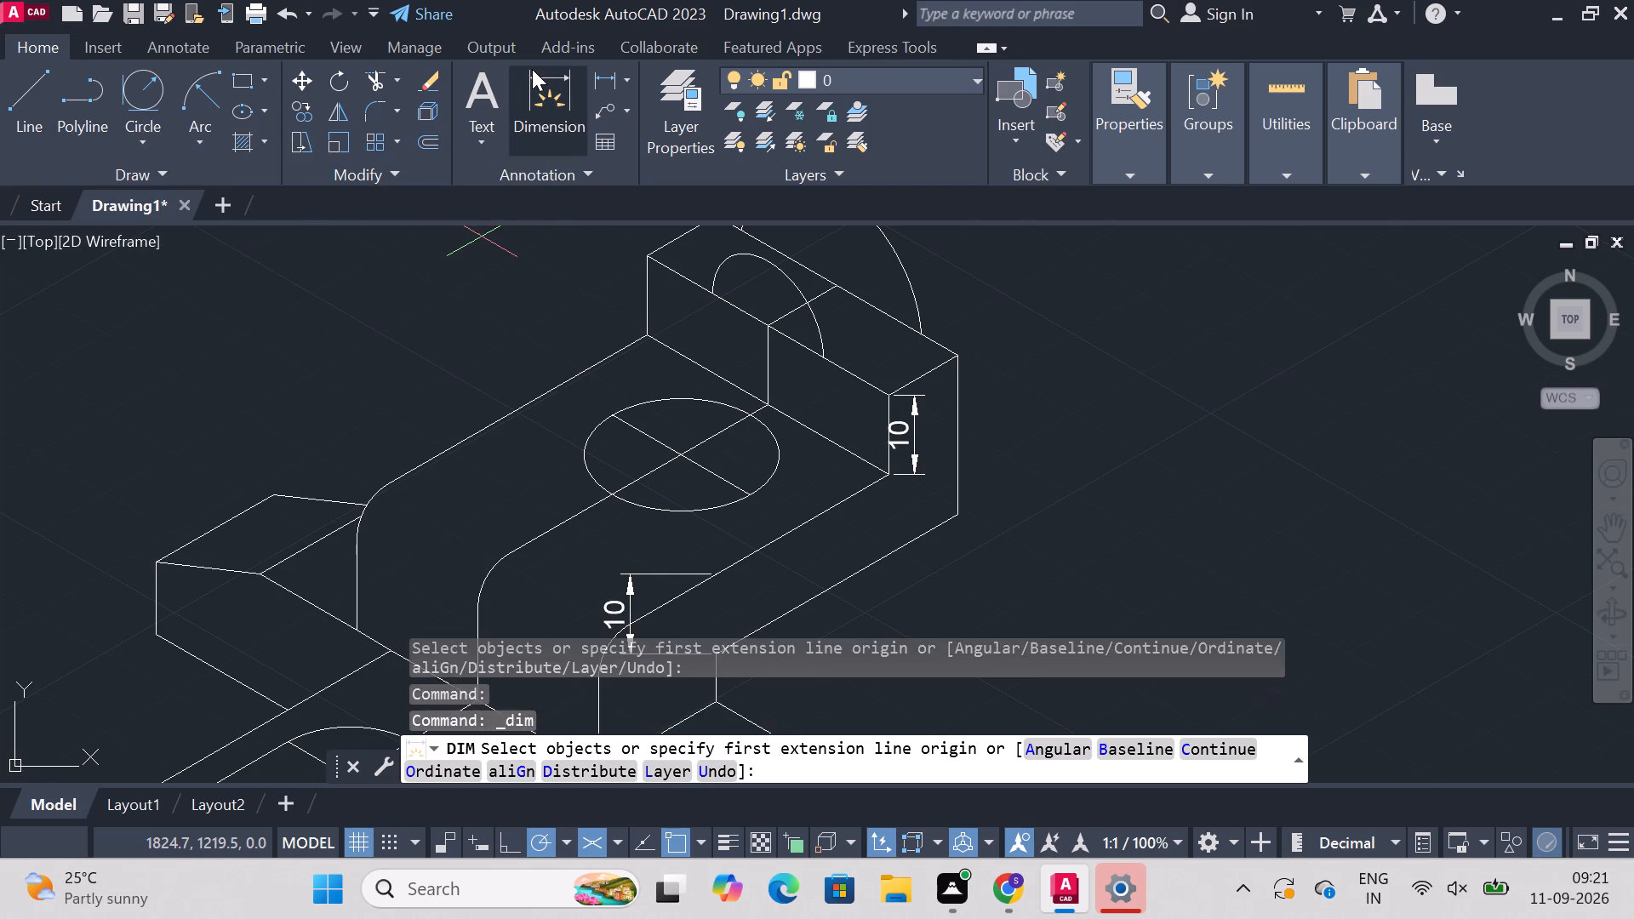
pyautogui.click(958, 434)
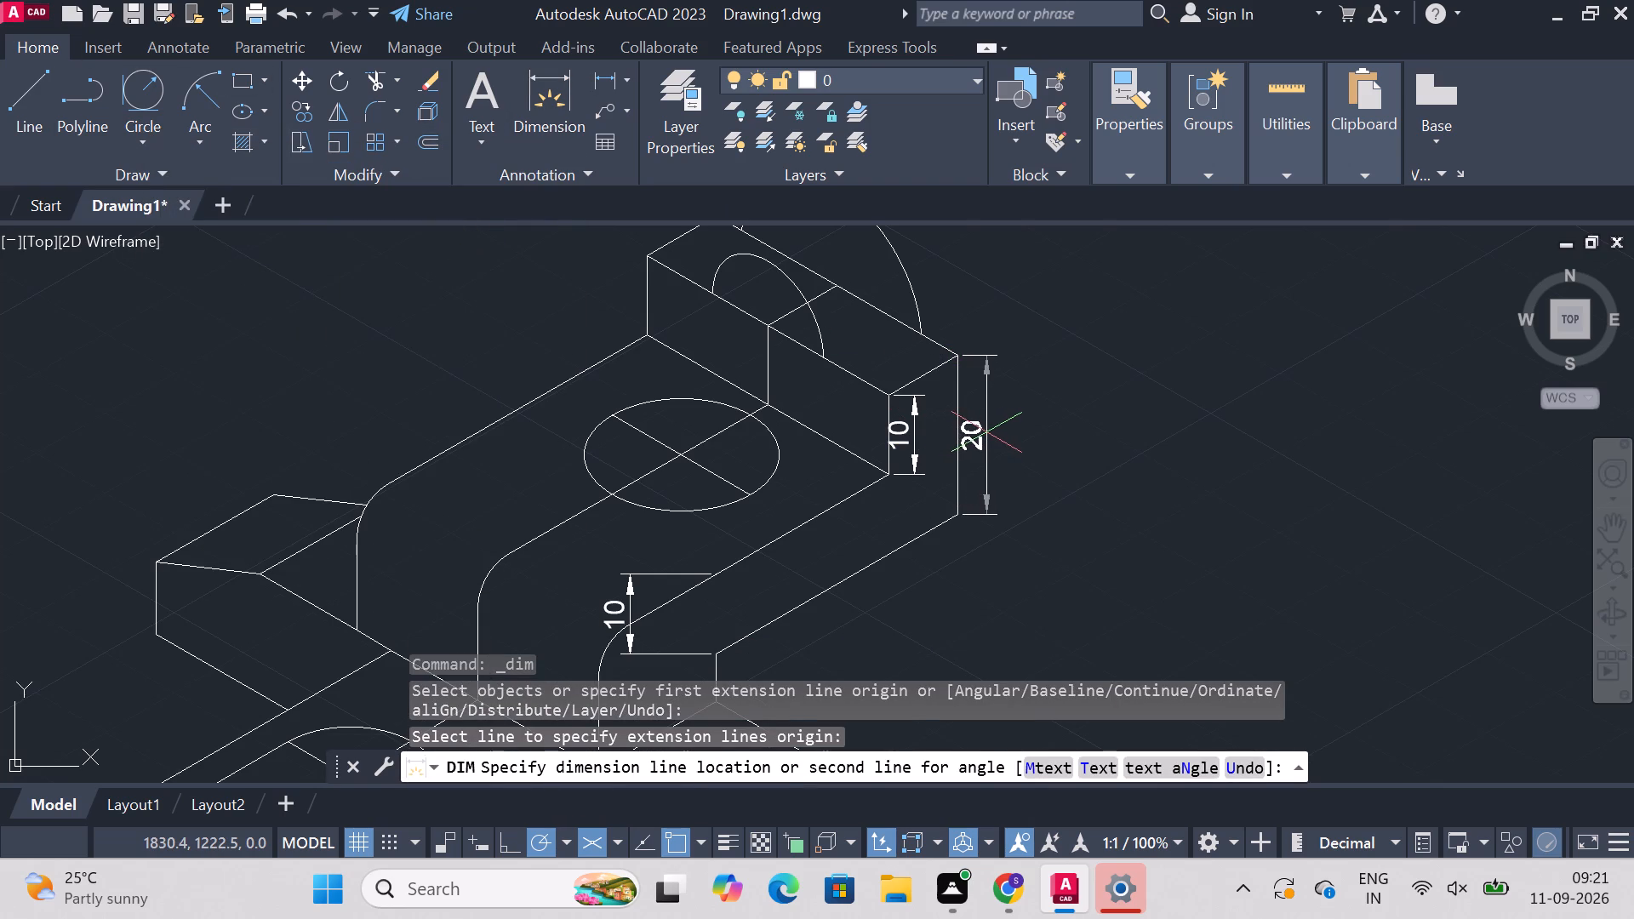
pyautogui.click(986, 432)
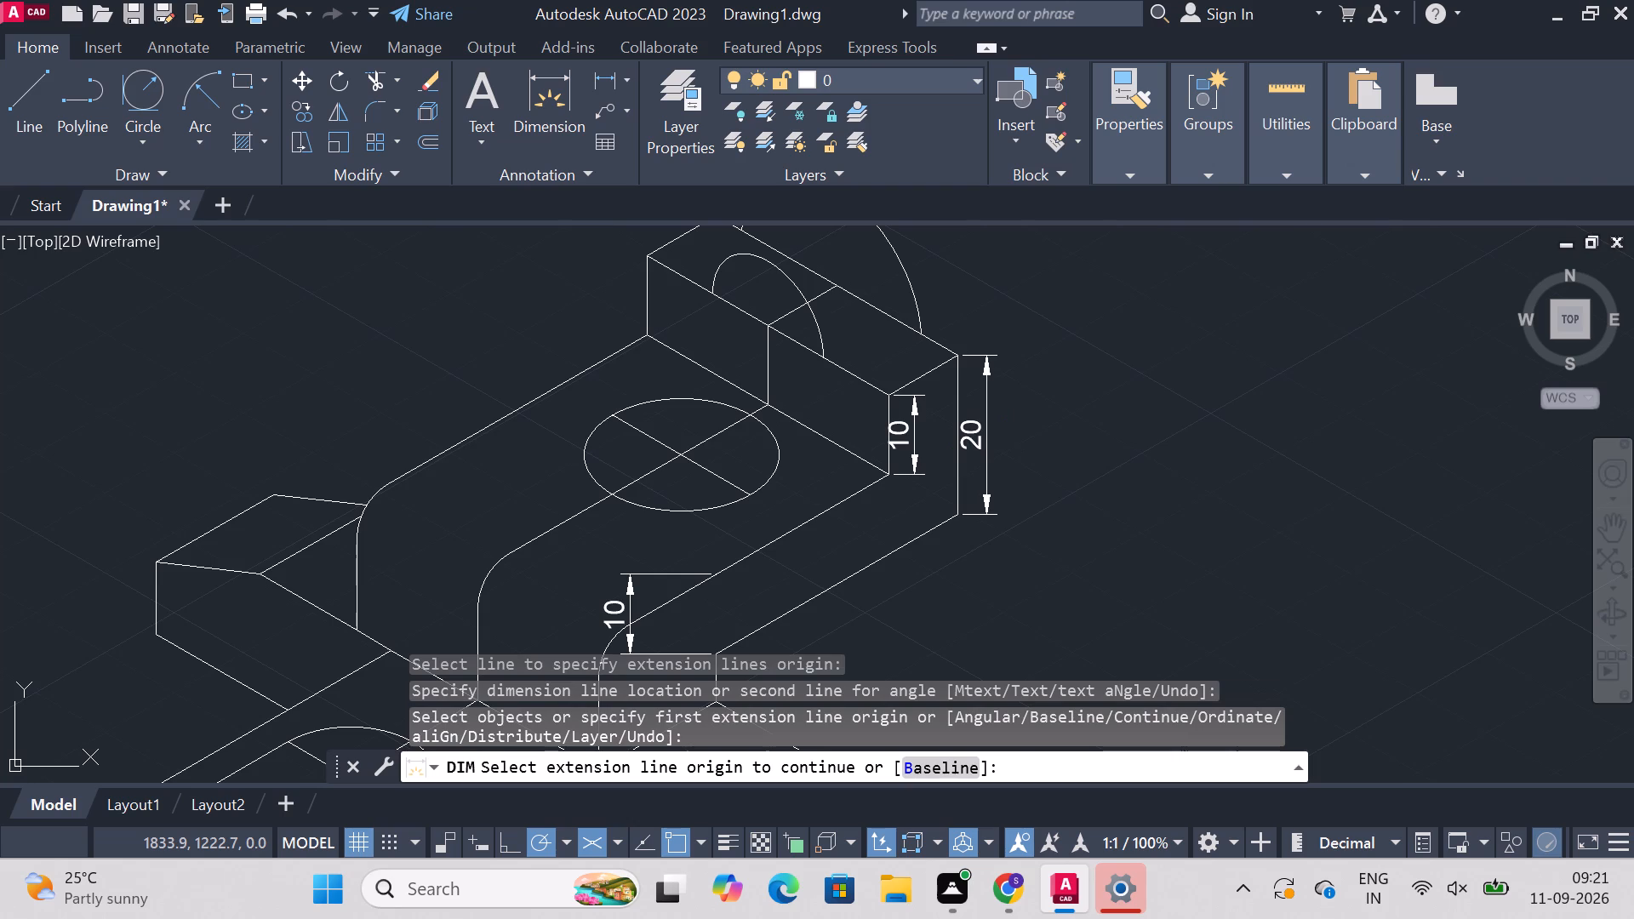
pyautogui.scroll(1, 986, 432)
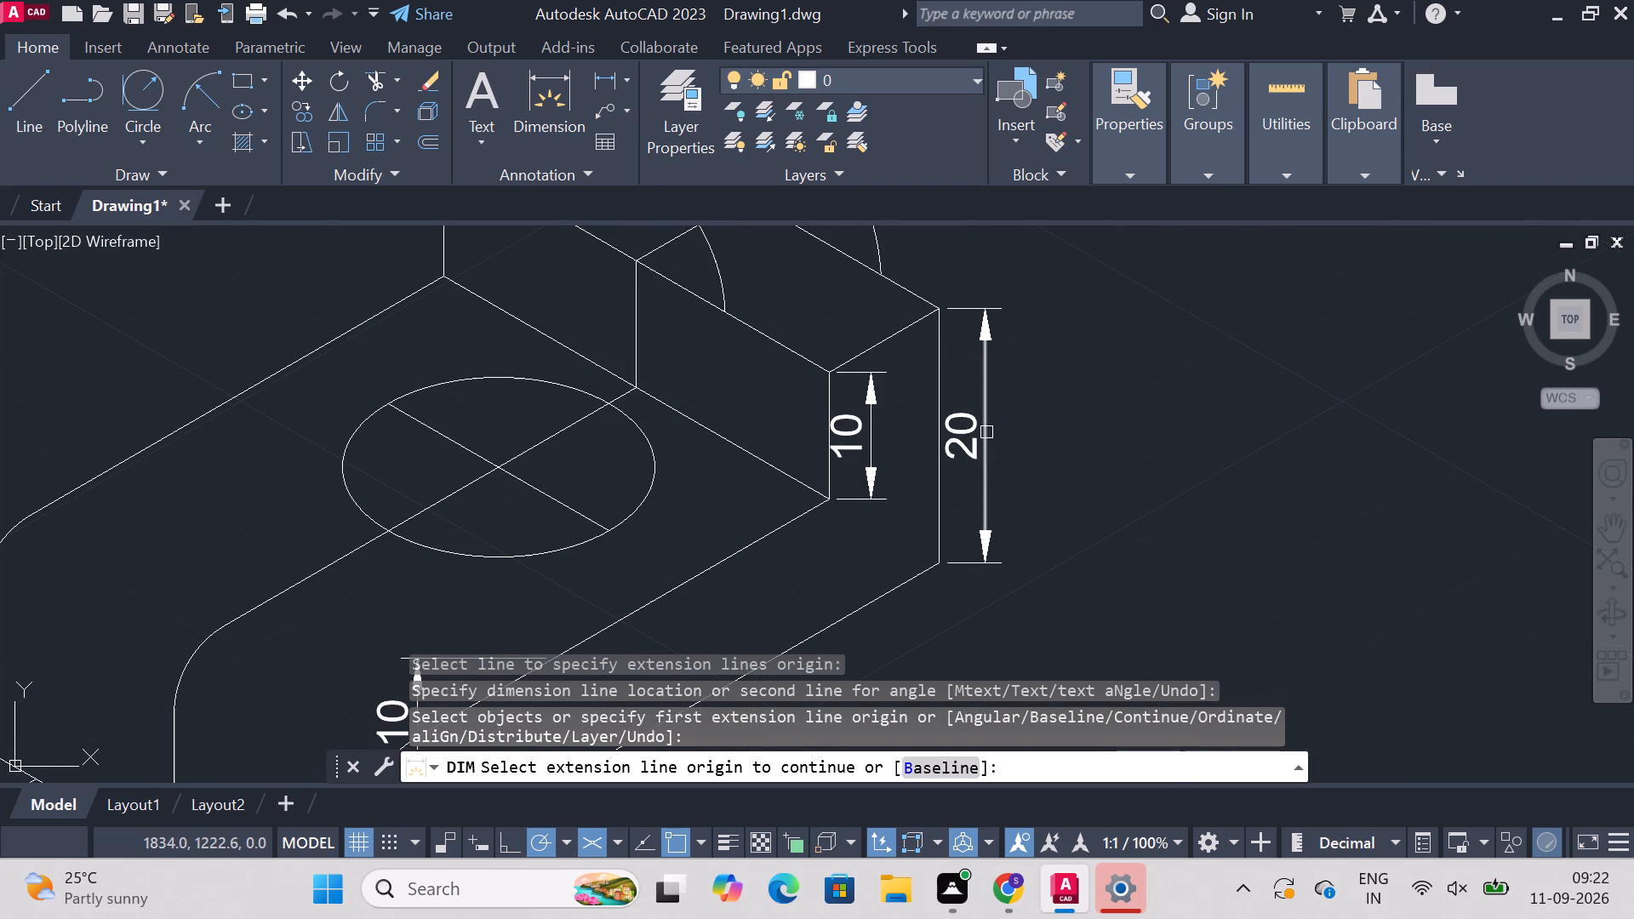
pyautogui.press('Escape')
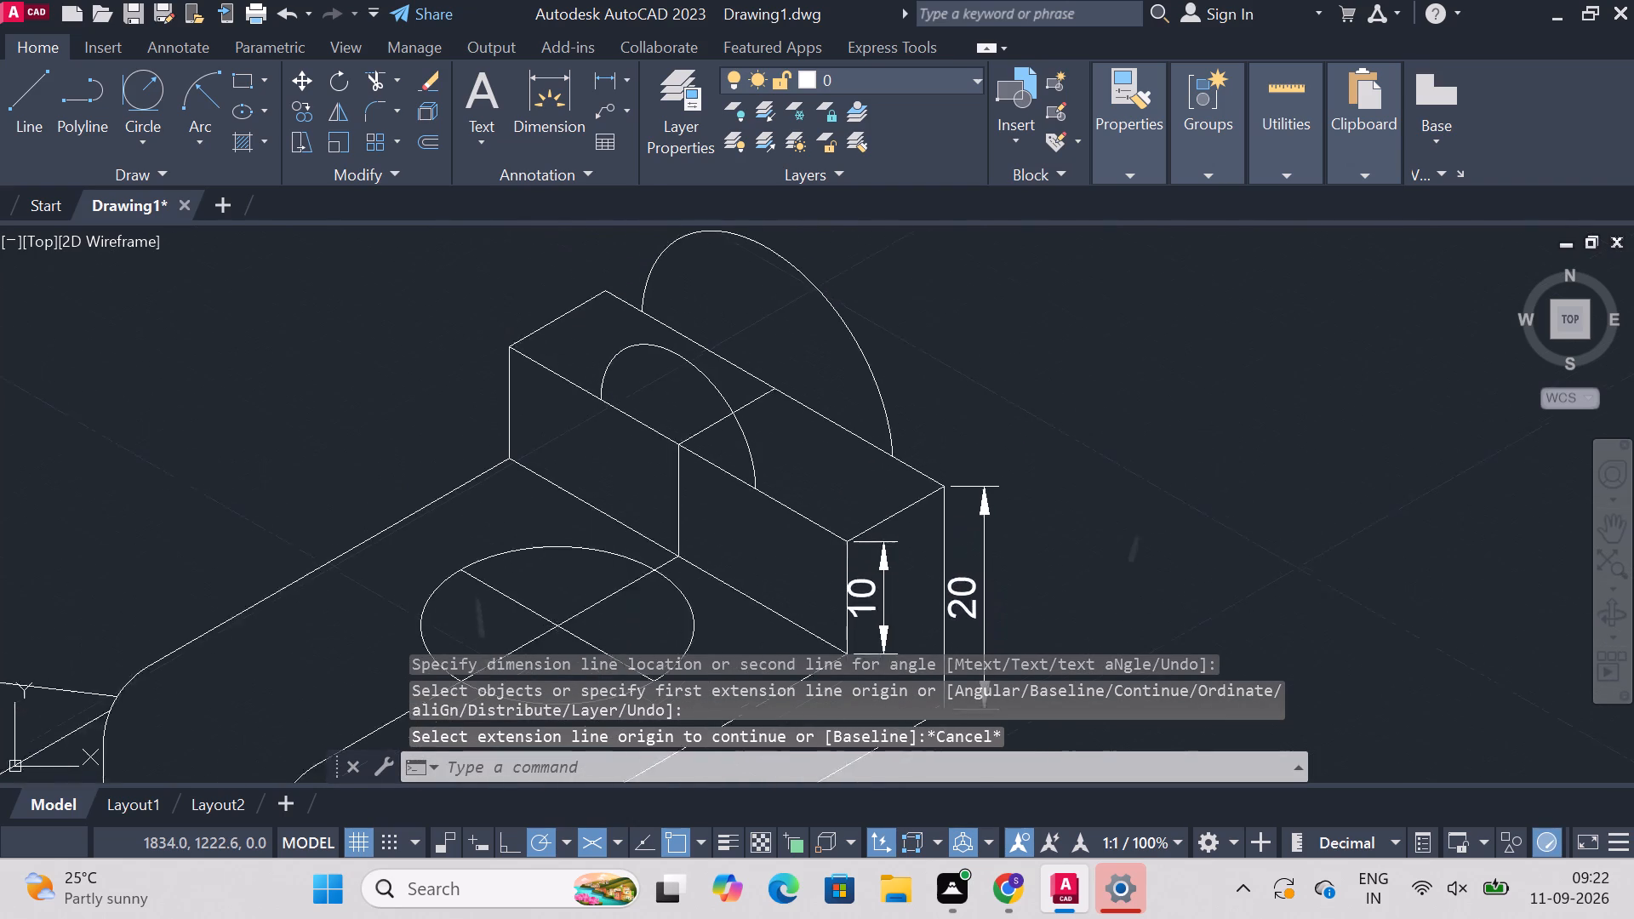
# Dimension the rear step's upper back edge from corner to corner, placing the dimension parallel to it beyond the large arc.
pyautogui.click(559, 100)
pyautogui.click(613, 333)
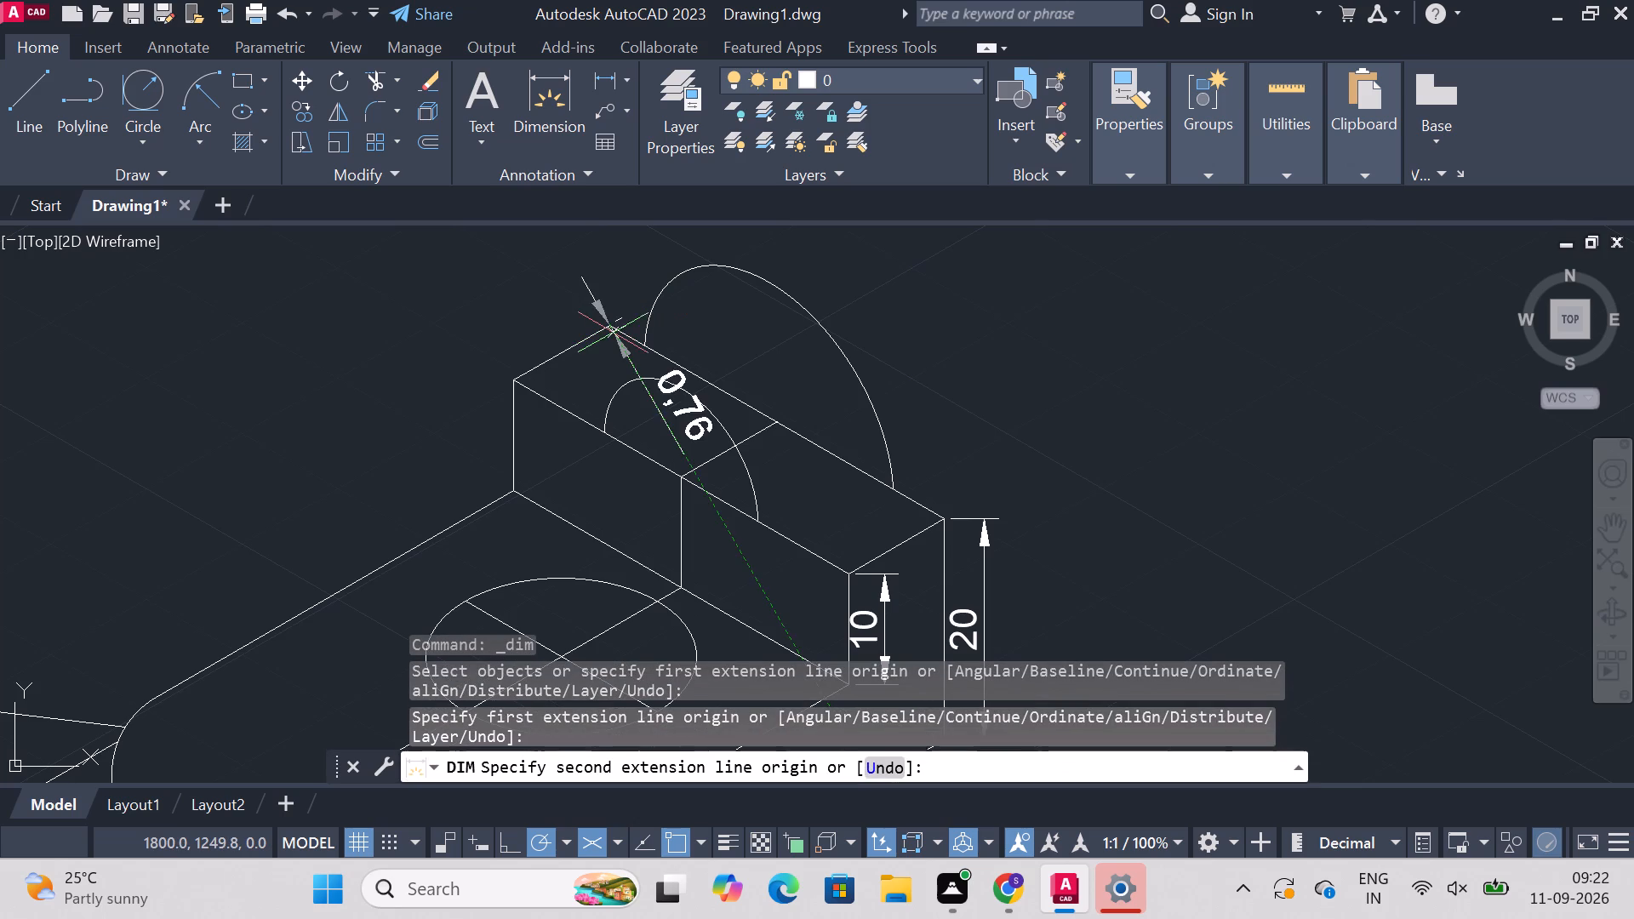
pyautogui.click(941, 524)
pyautogui.click(928, 327)
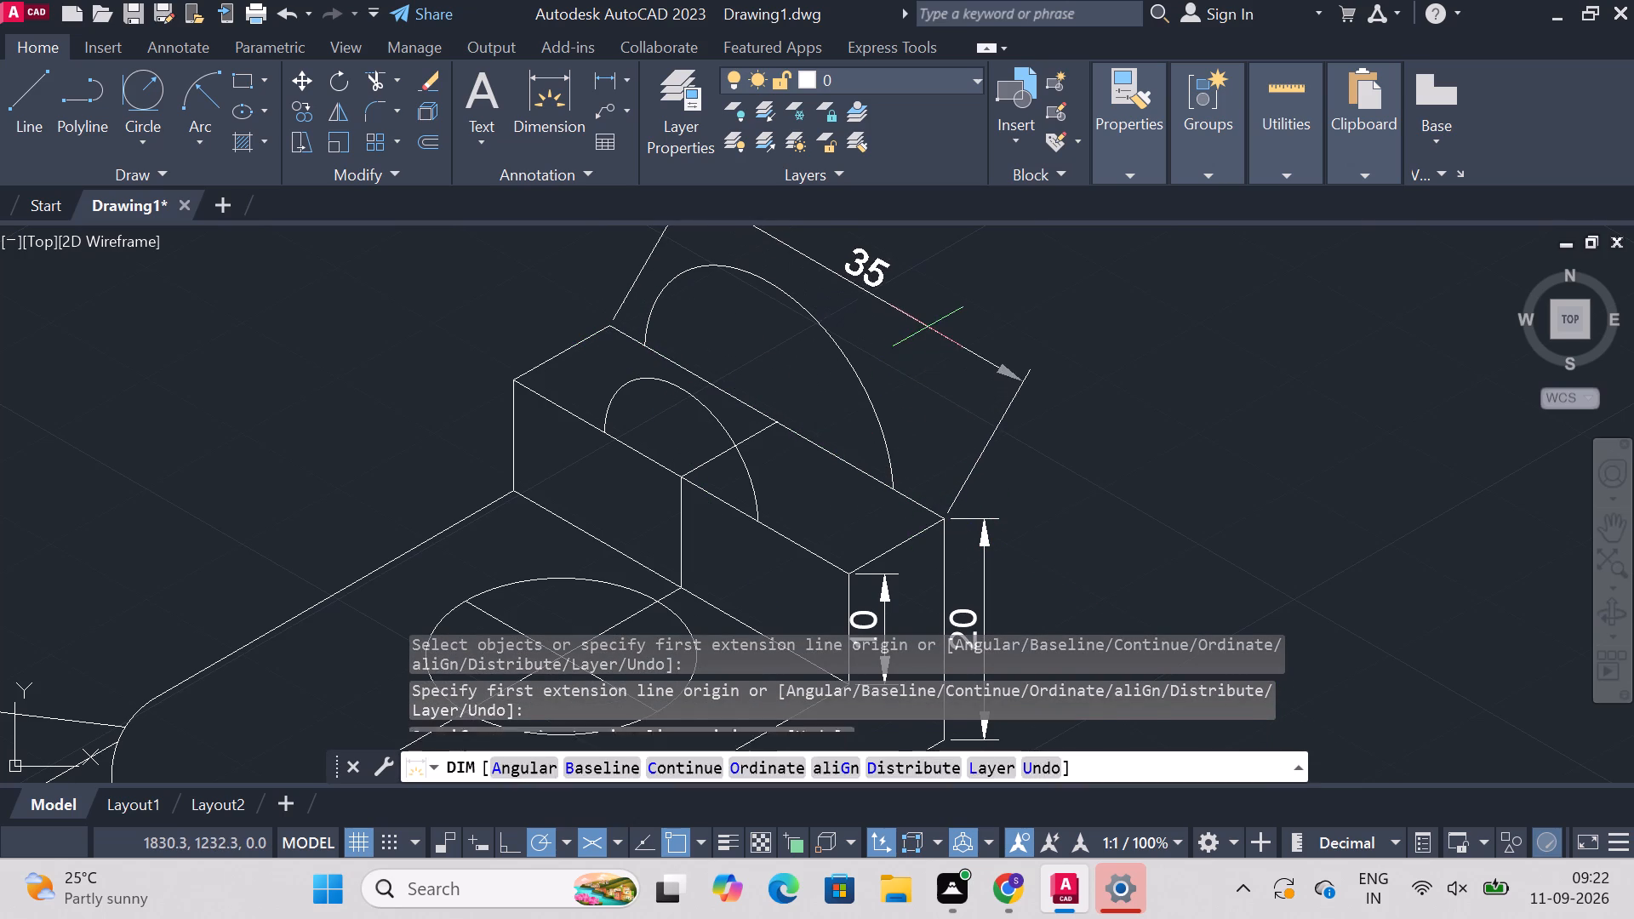
pyautogui.press('Escape')
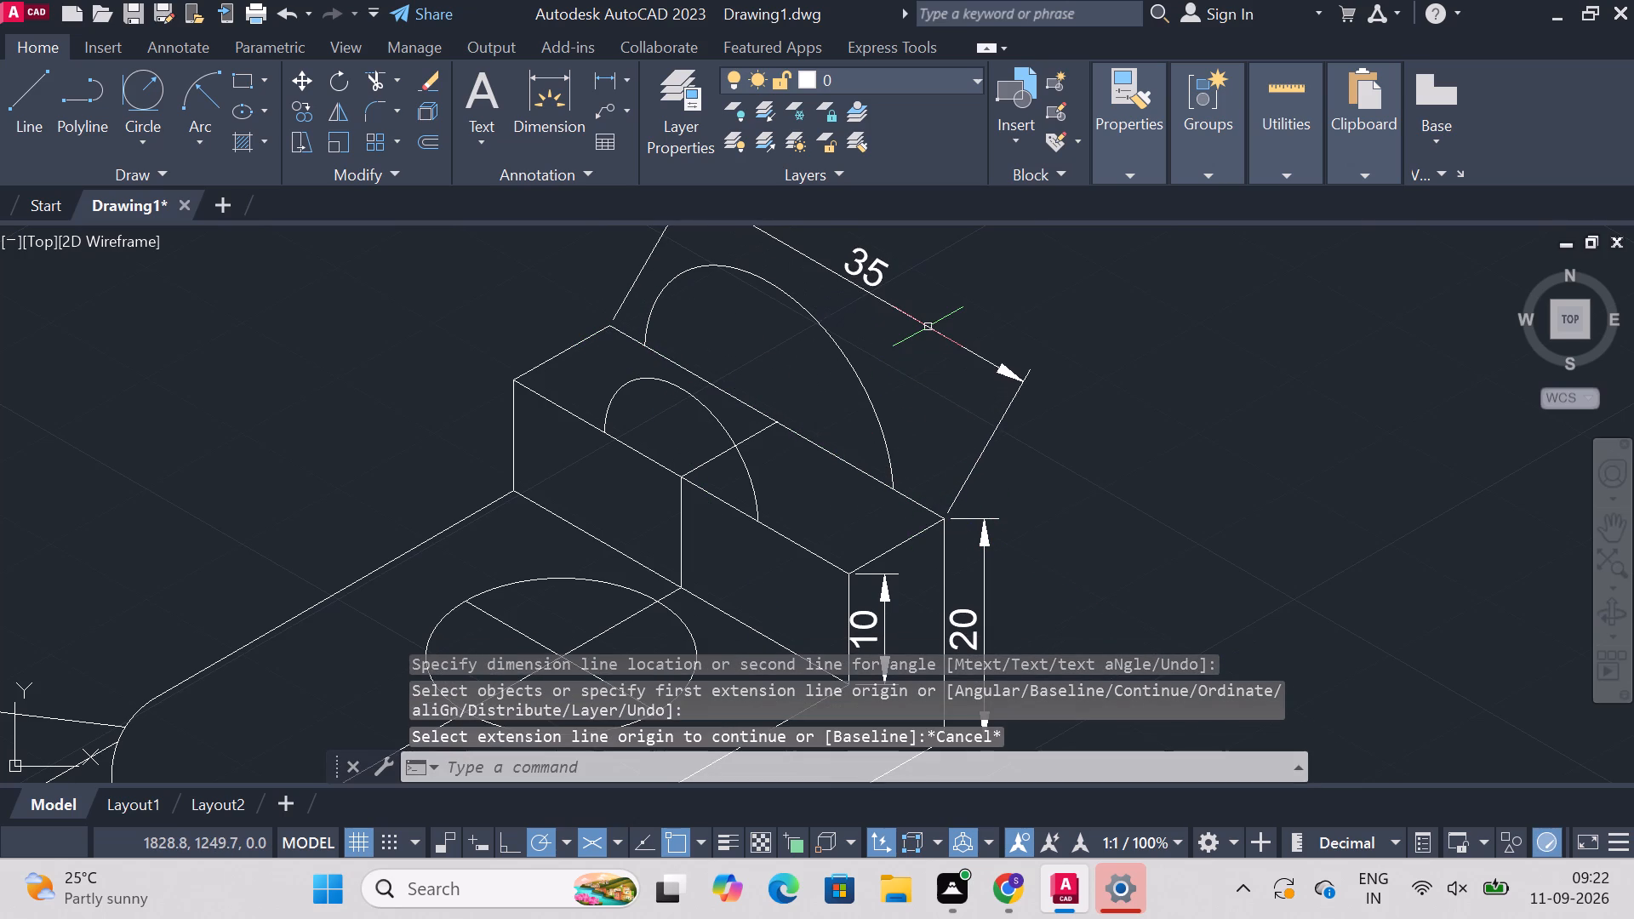
# Draw two lines joining both ends of the small front arc to the matching ends of the large rear arc.
pyautogui.click(18, 99)
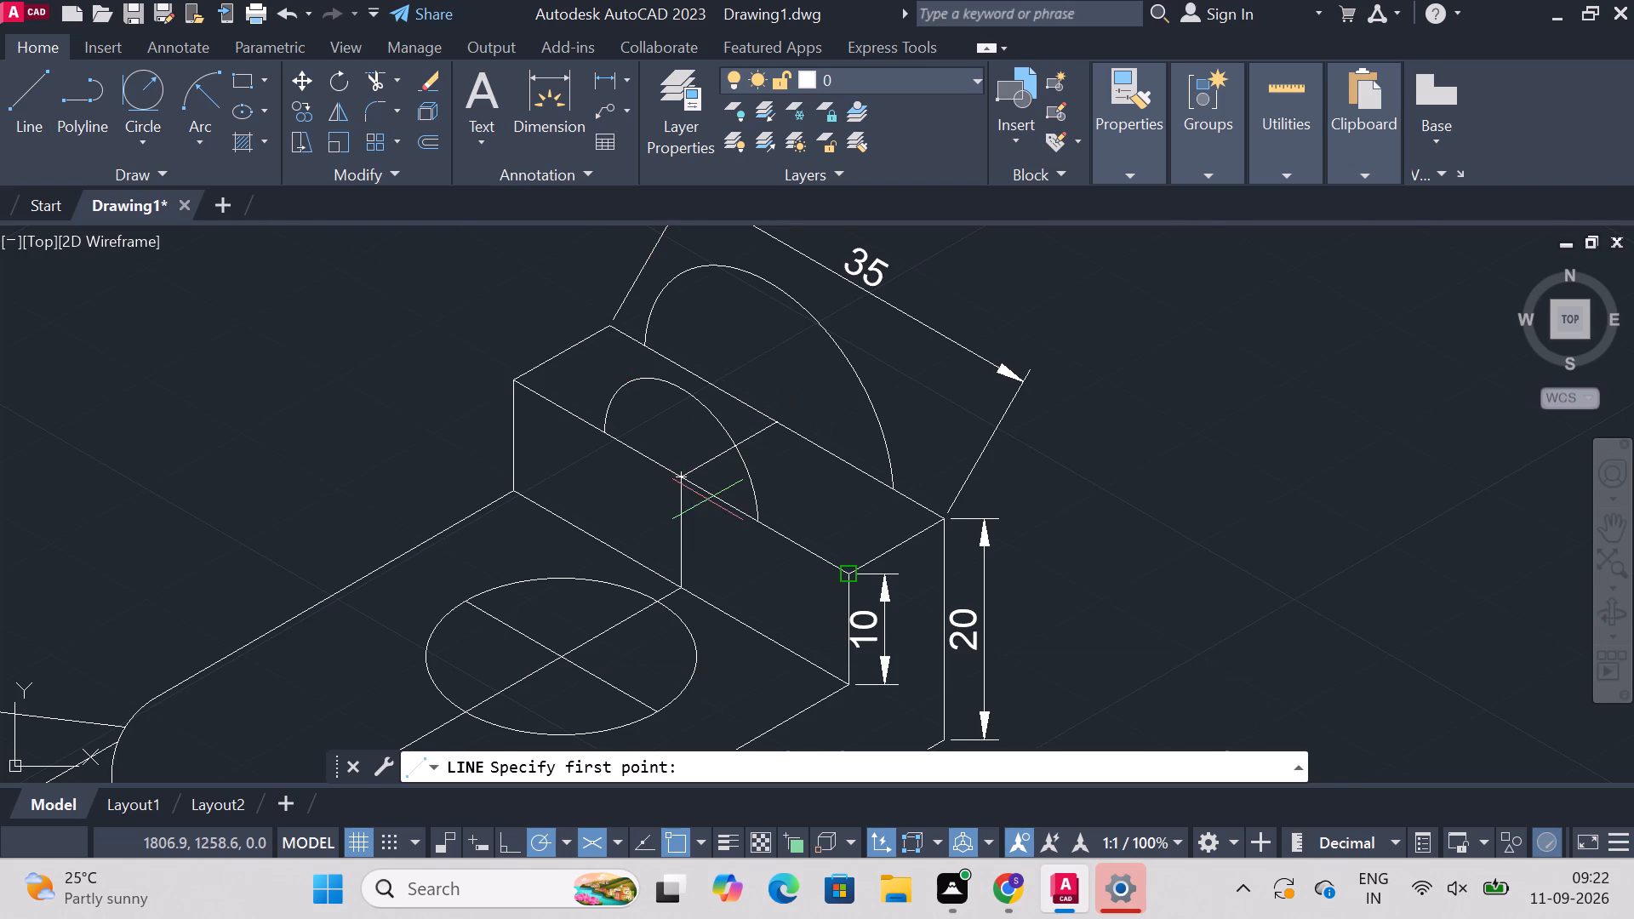
pyautogui.click(758, 522)
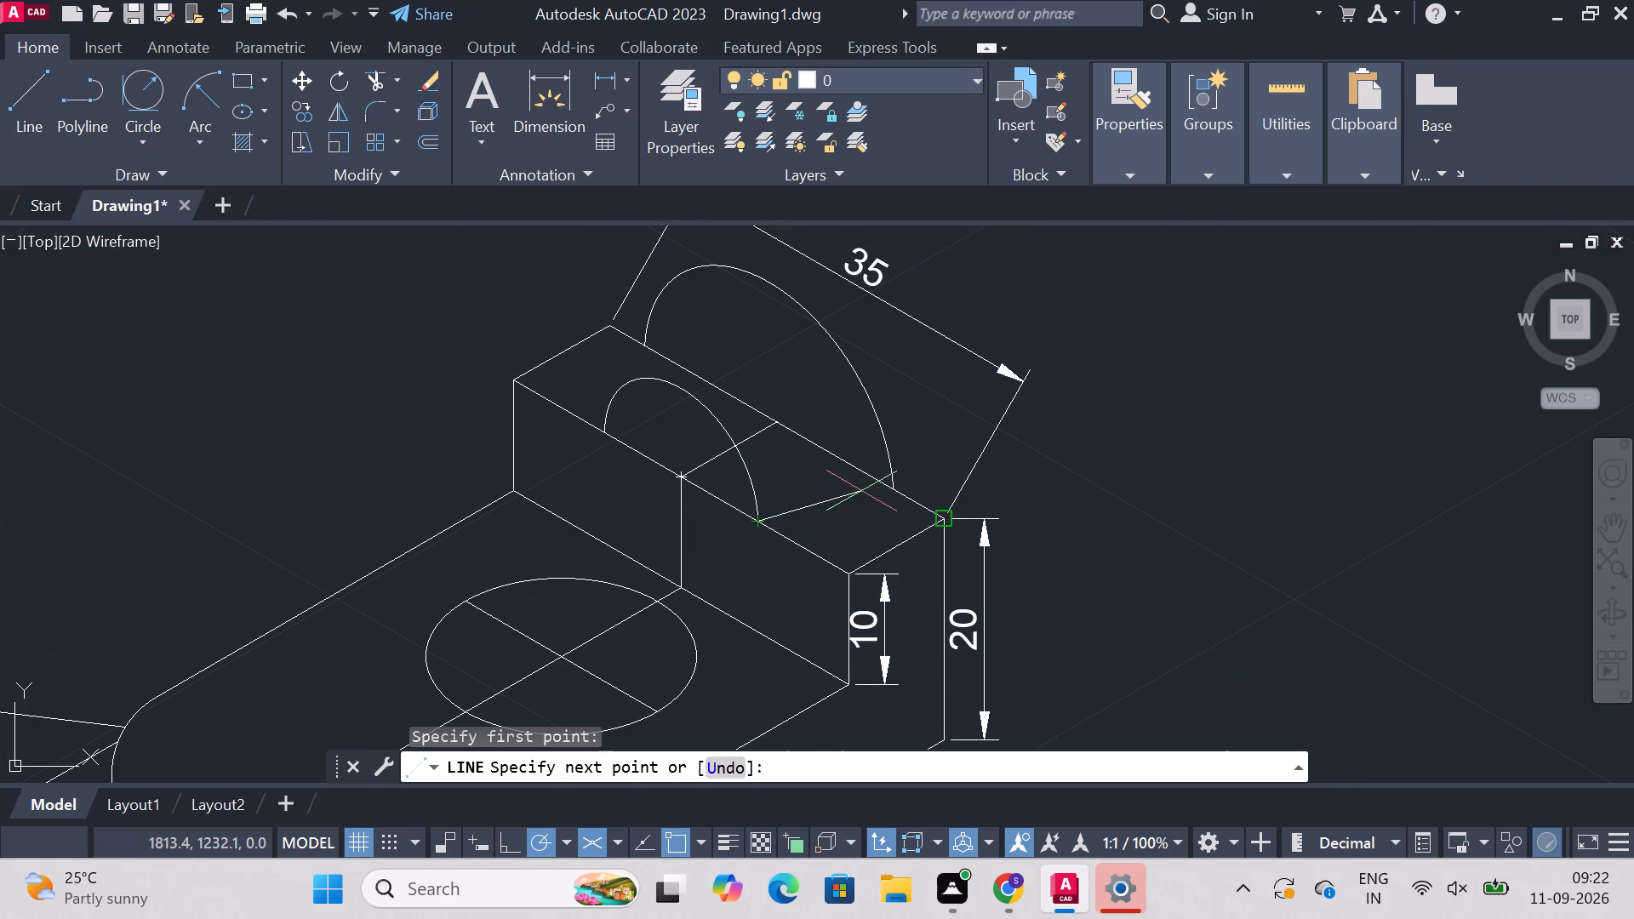
pyautogui.click(890, 489)
pyautogui.press('Escape')
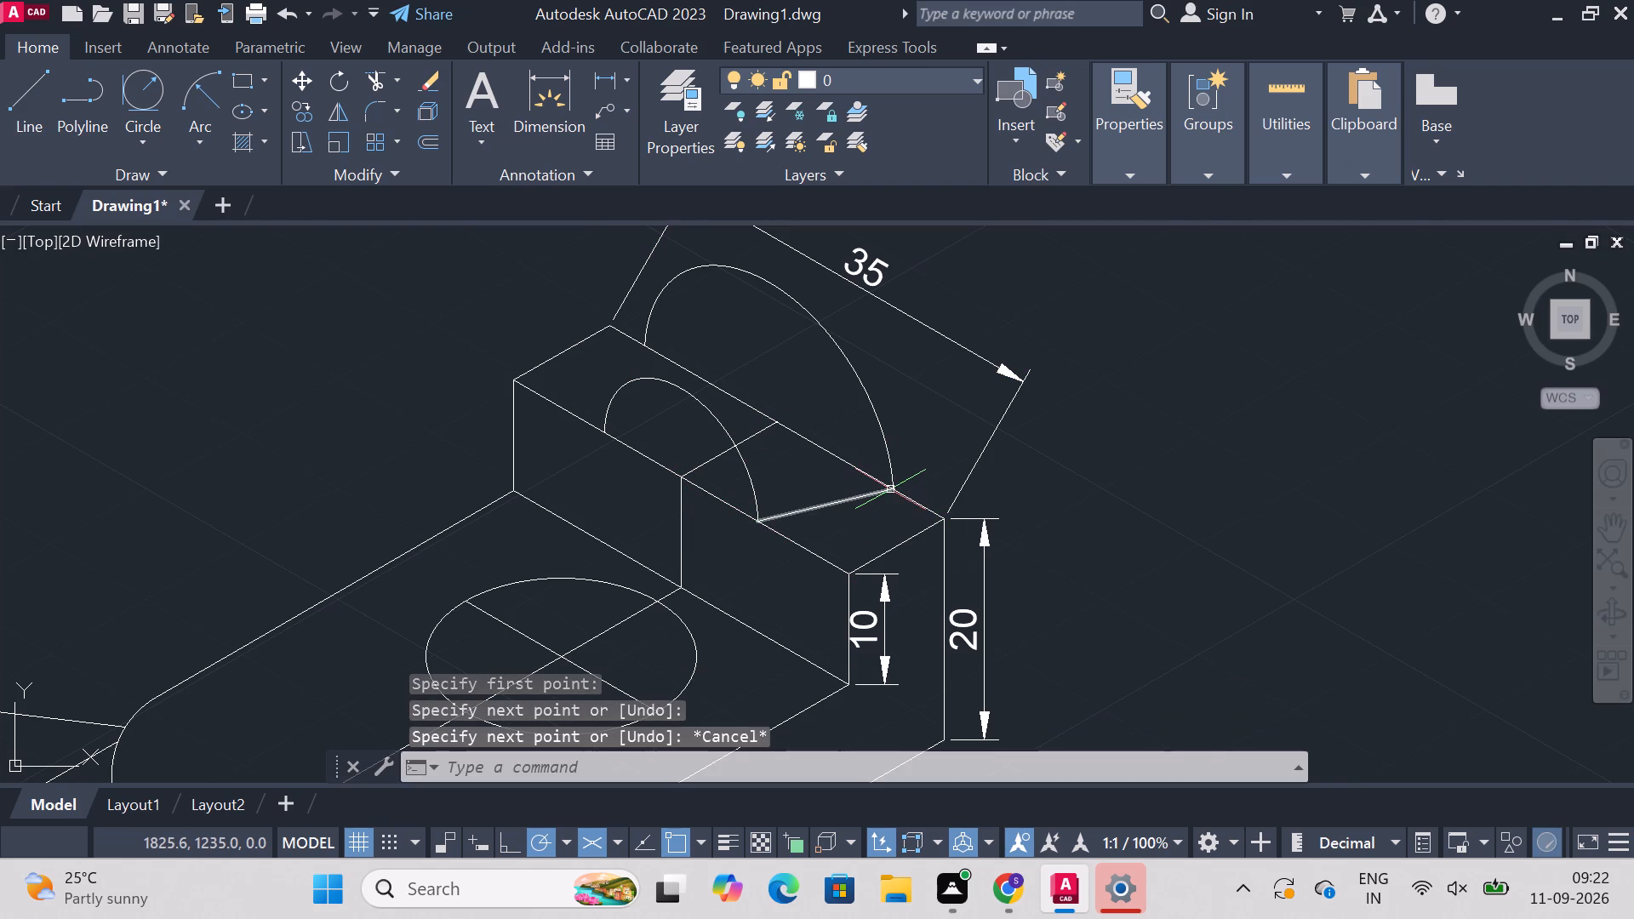
pyautogui.click(44, 99)
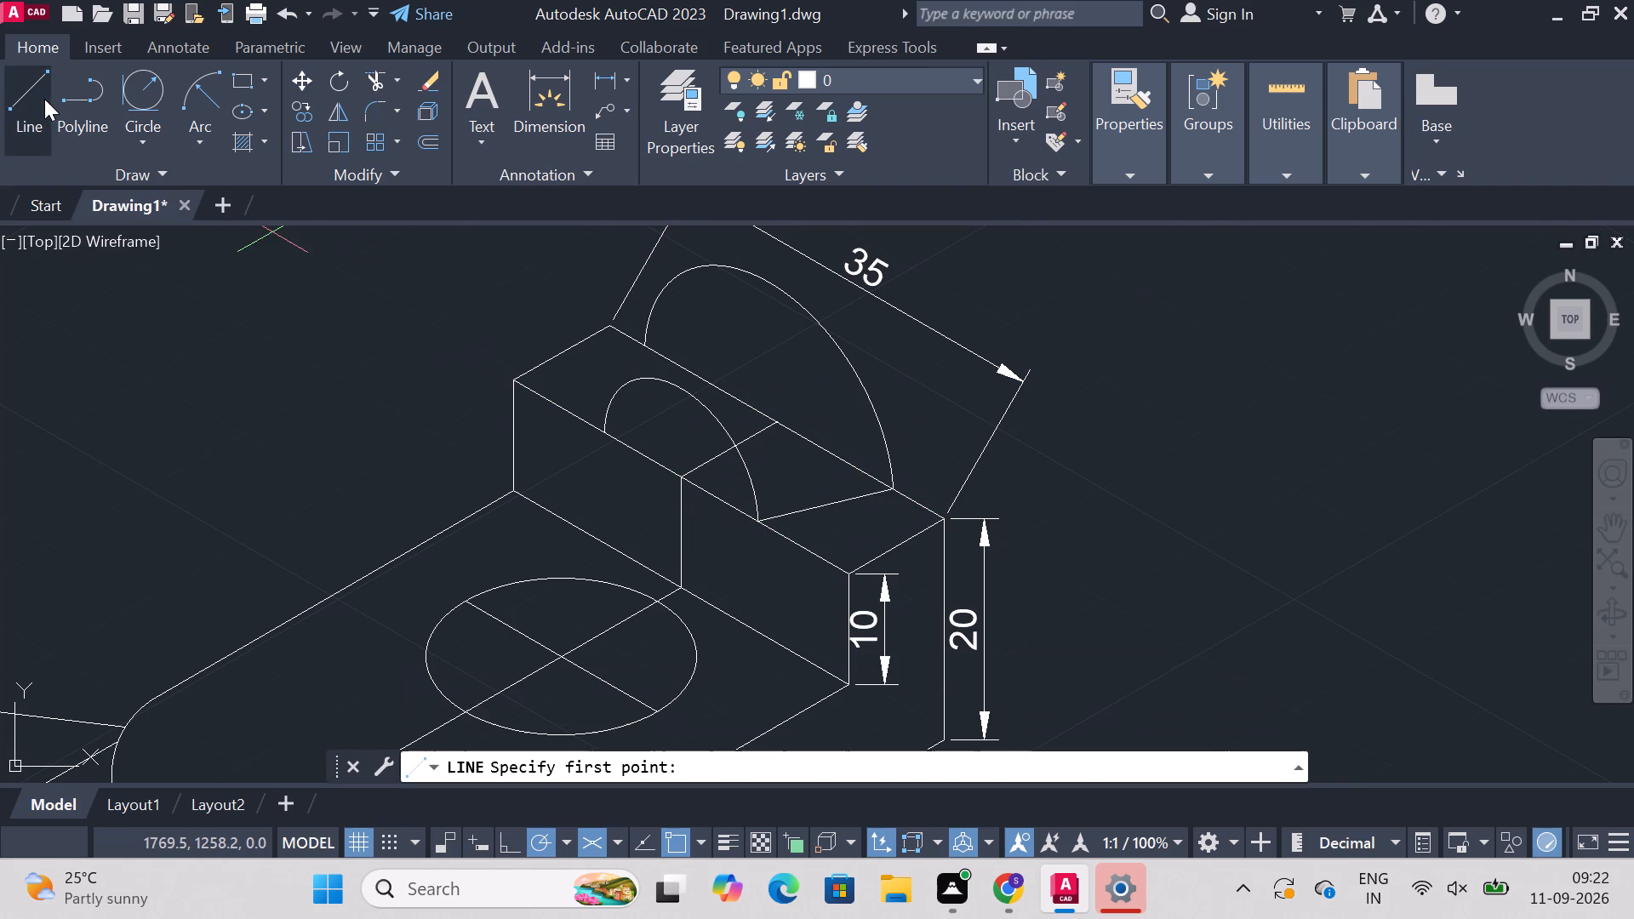
pyautogui.click(606, 431)
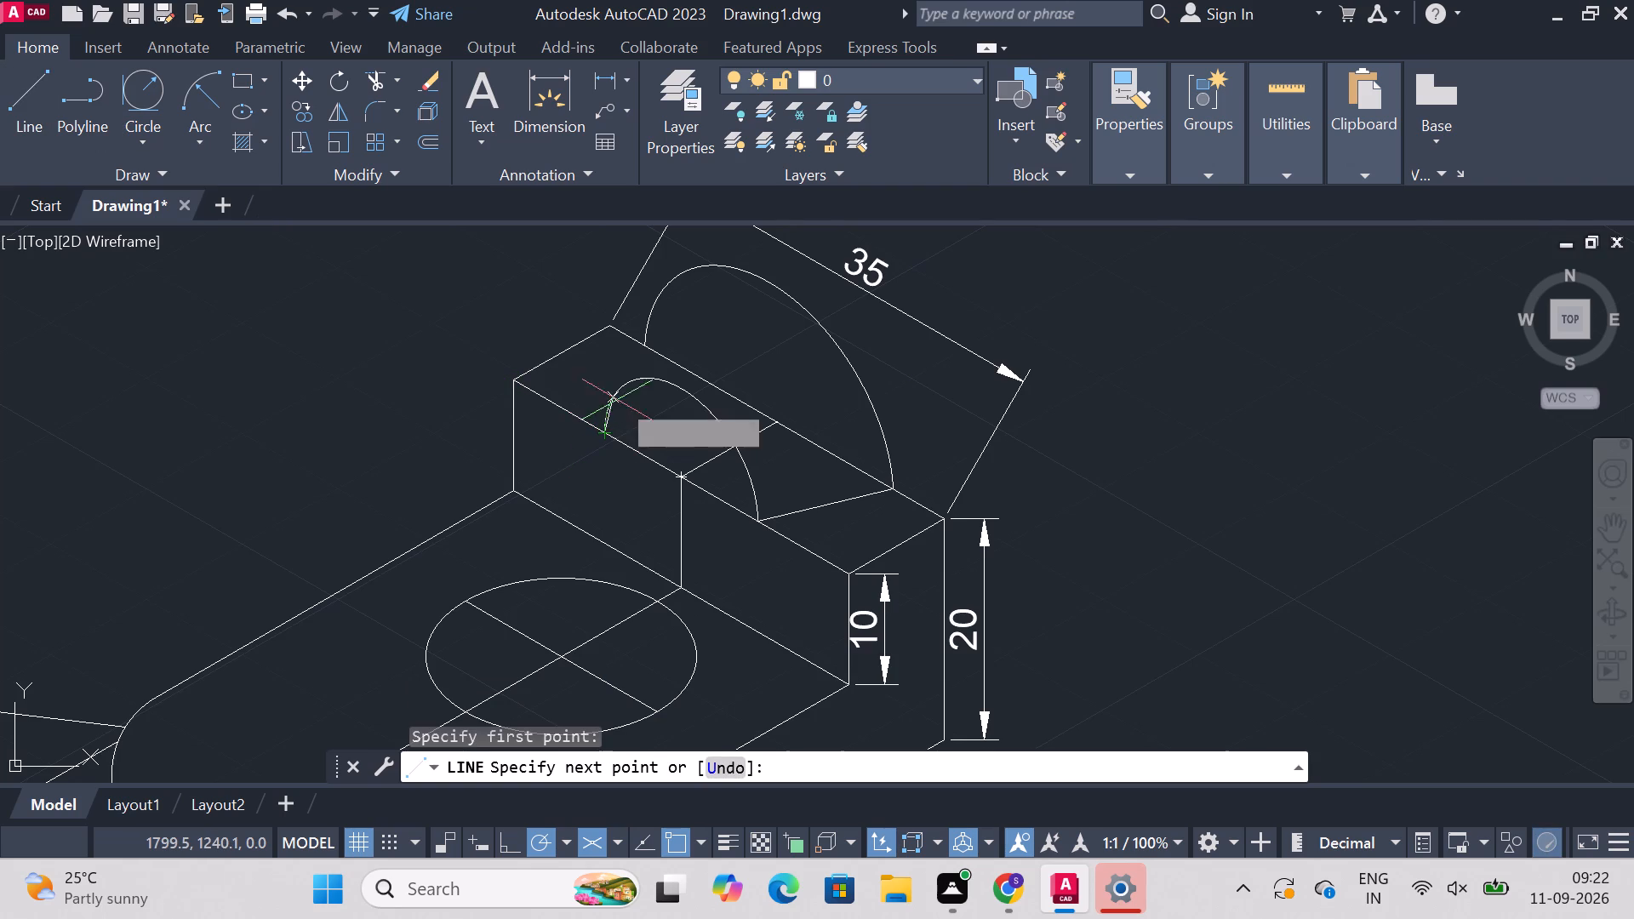
pyautogui.click(639, 351)
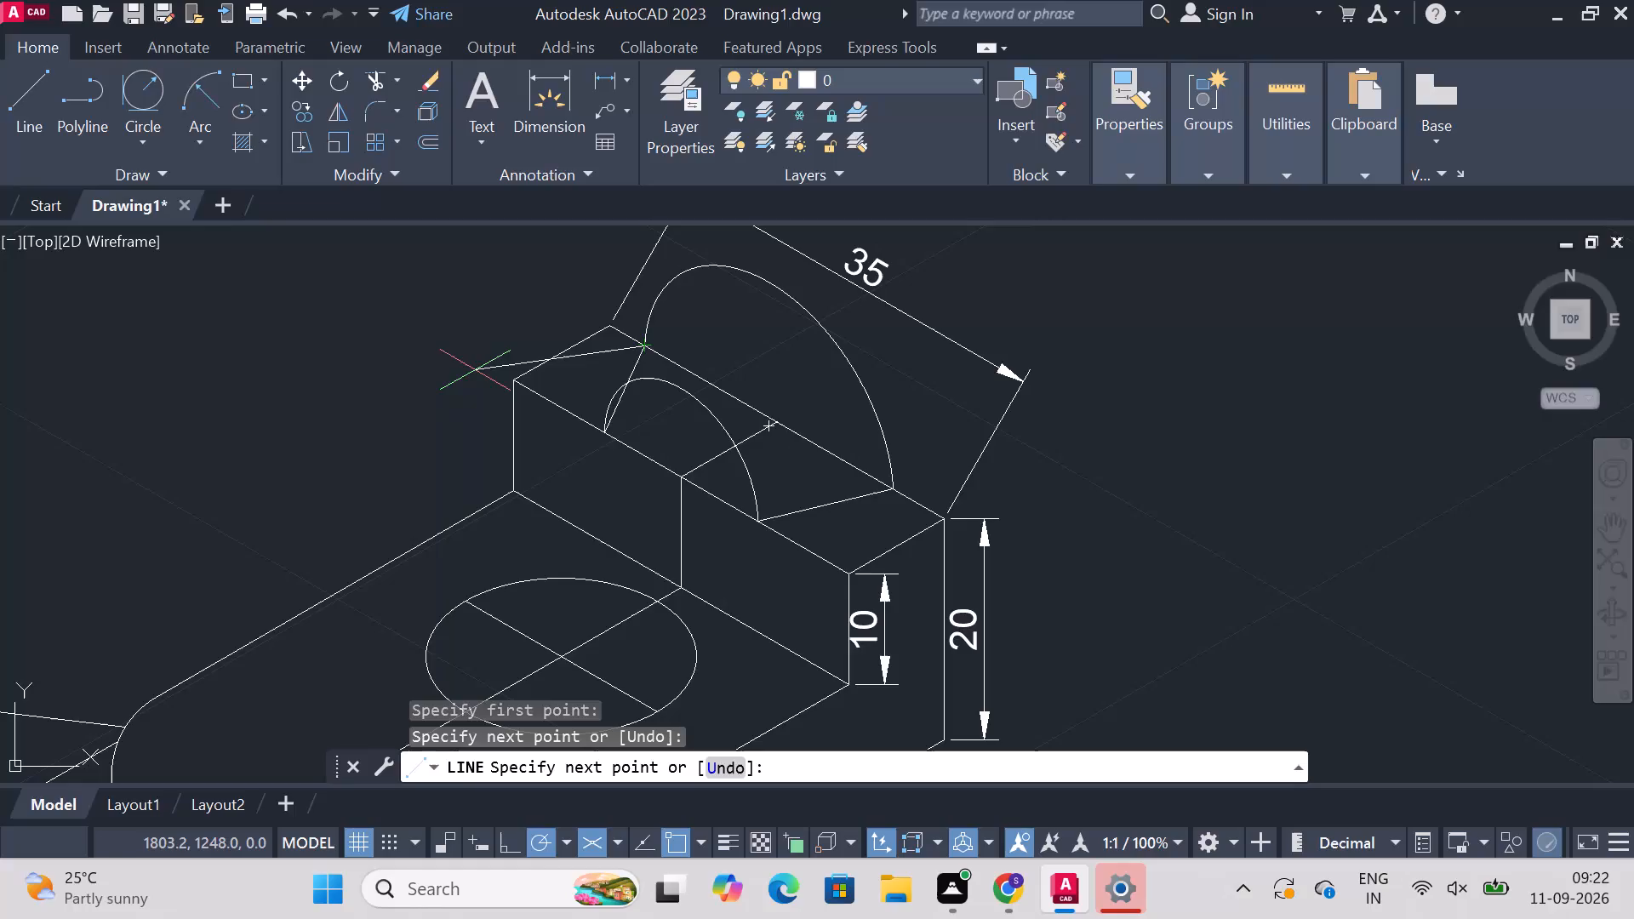
pyautogui.press('Escape')
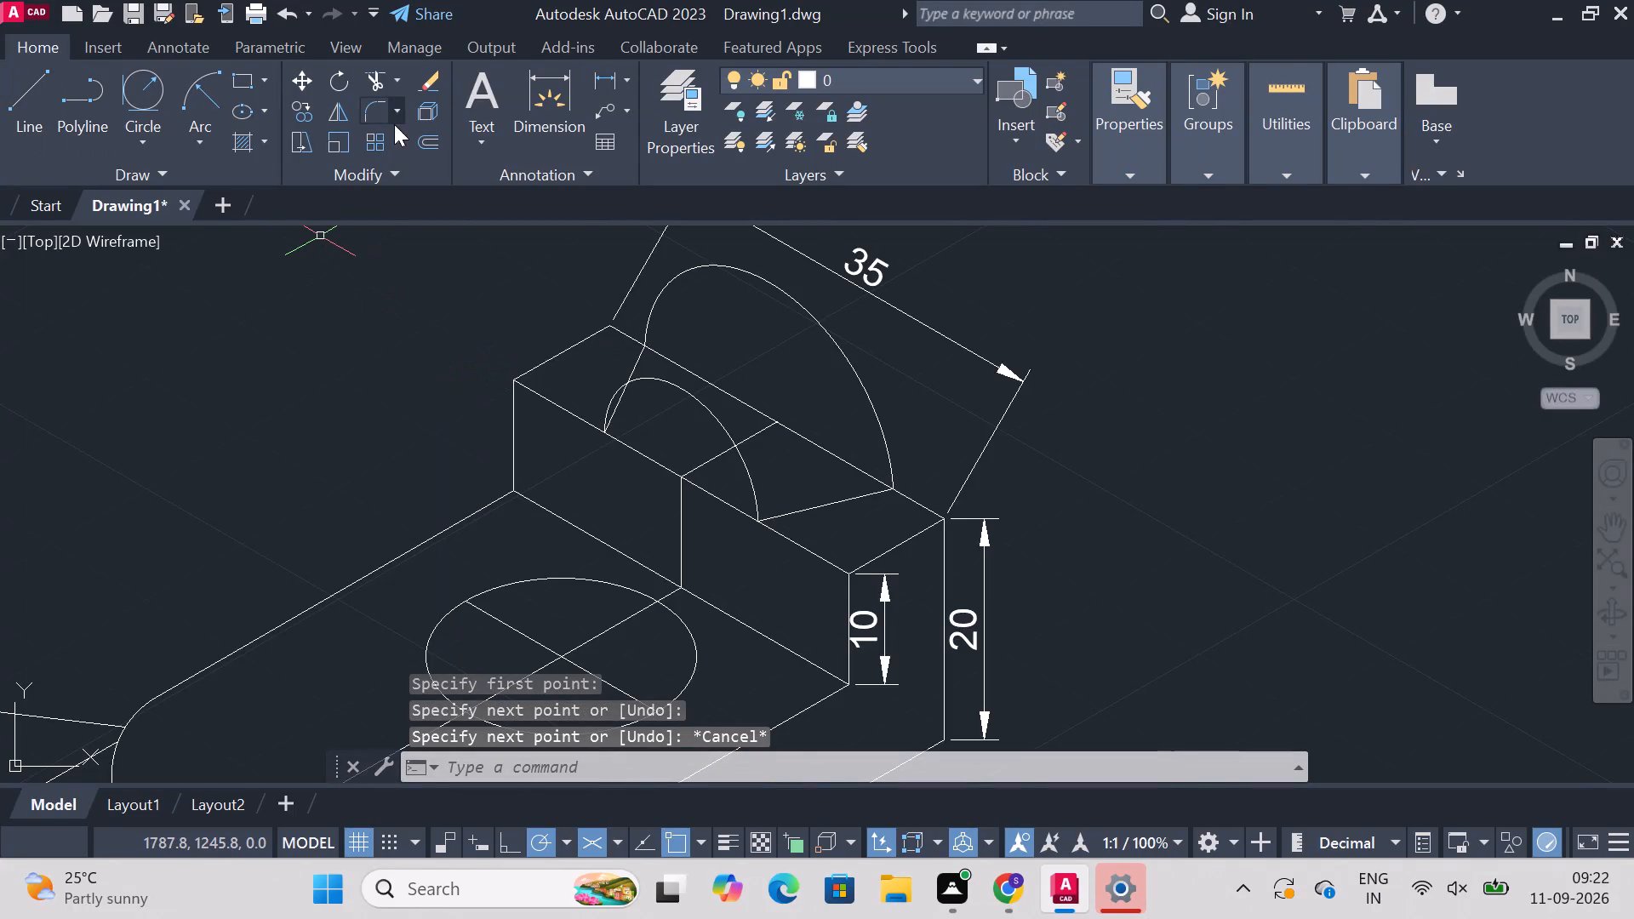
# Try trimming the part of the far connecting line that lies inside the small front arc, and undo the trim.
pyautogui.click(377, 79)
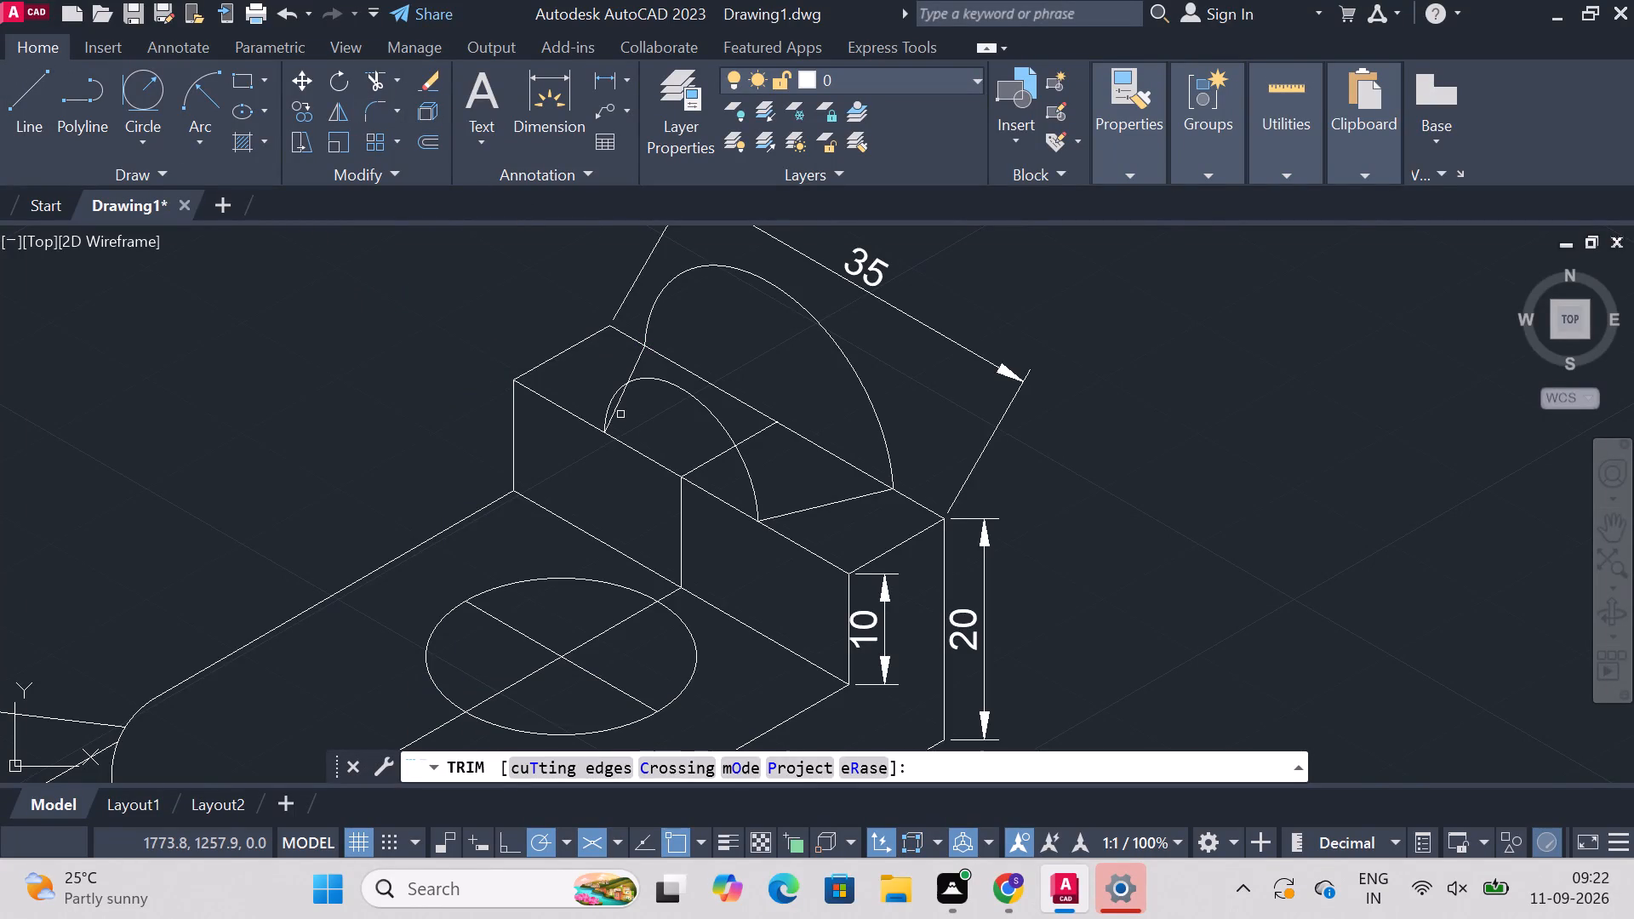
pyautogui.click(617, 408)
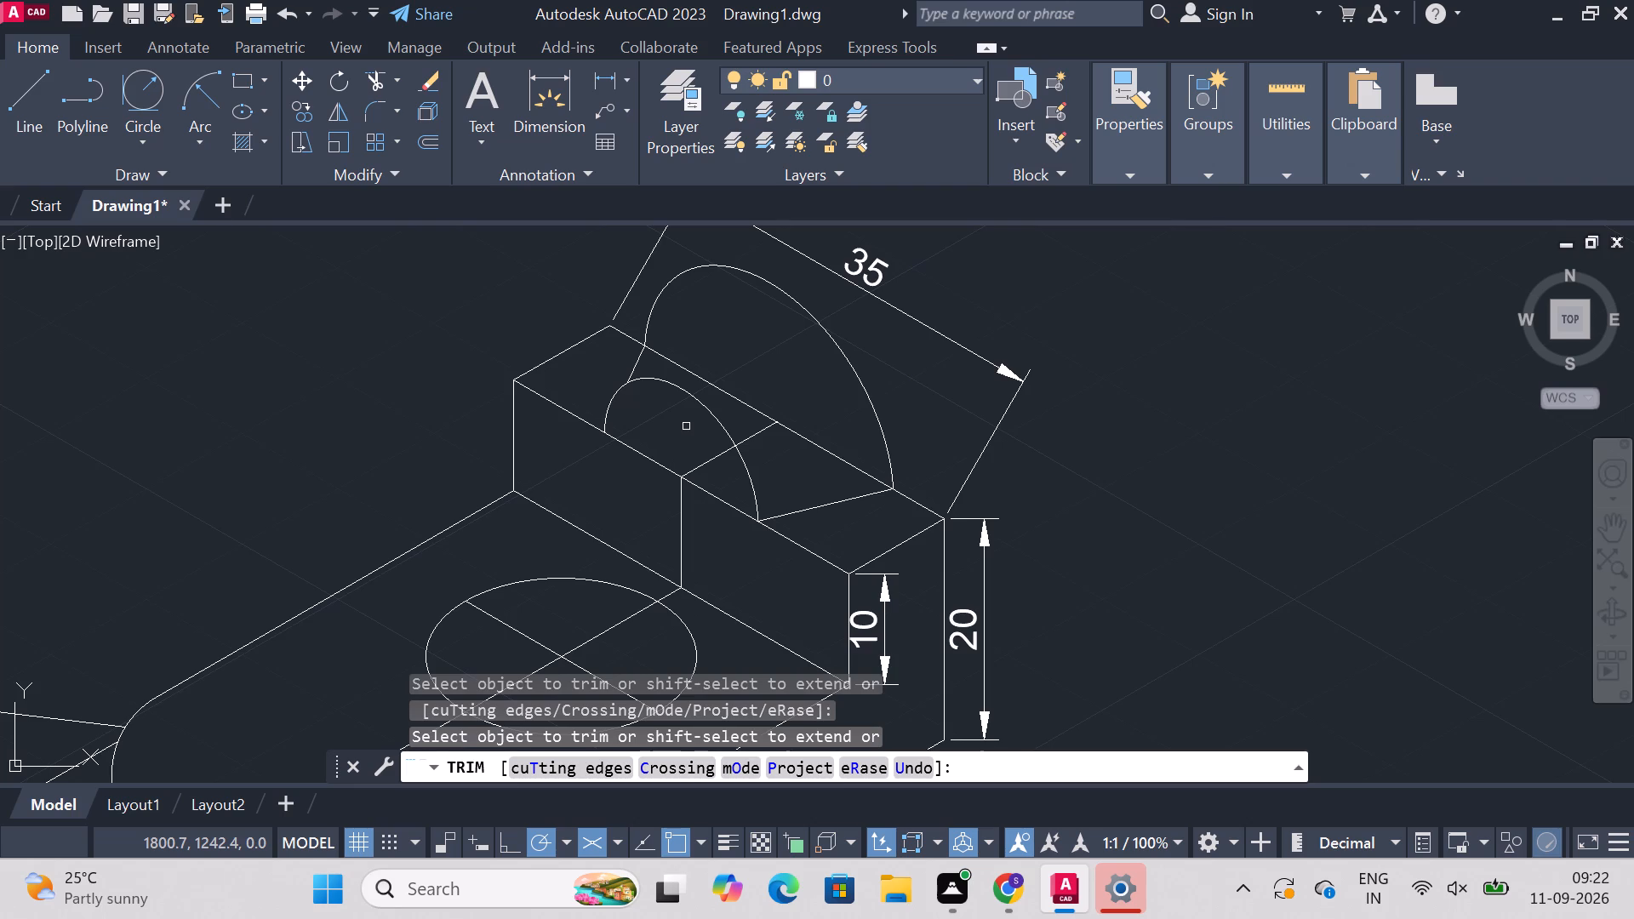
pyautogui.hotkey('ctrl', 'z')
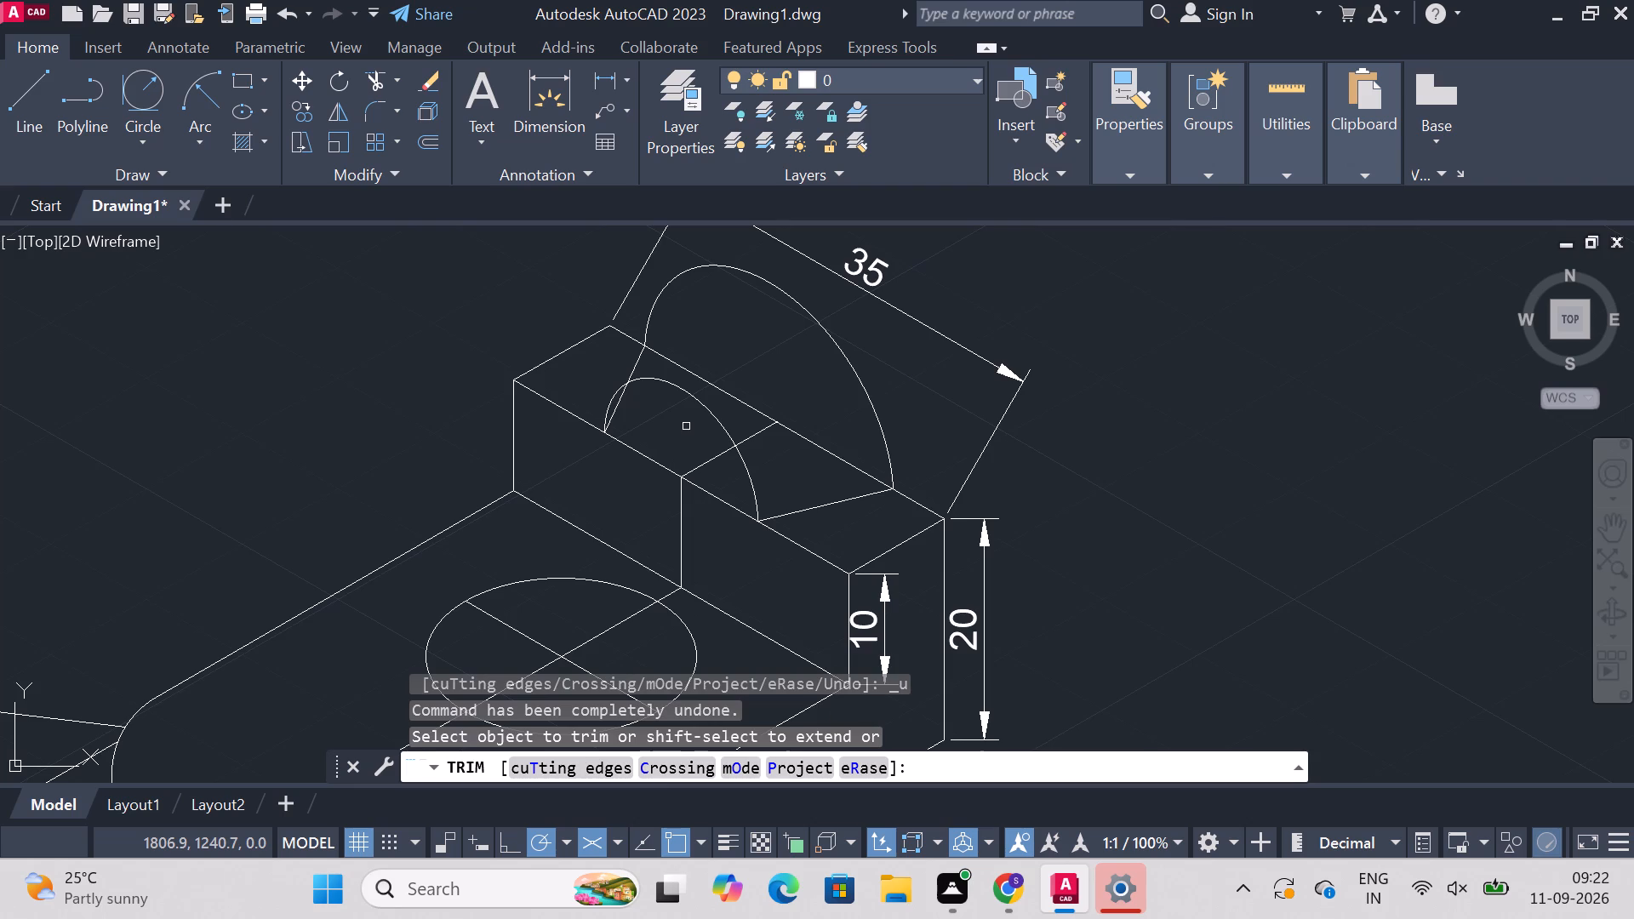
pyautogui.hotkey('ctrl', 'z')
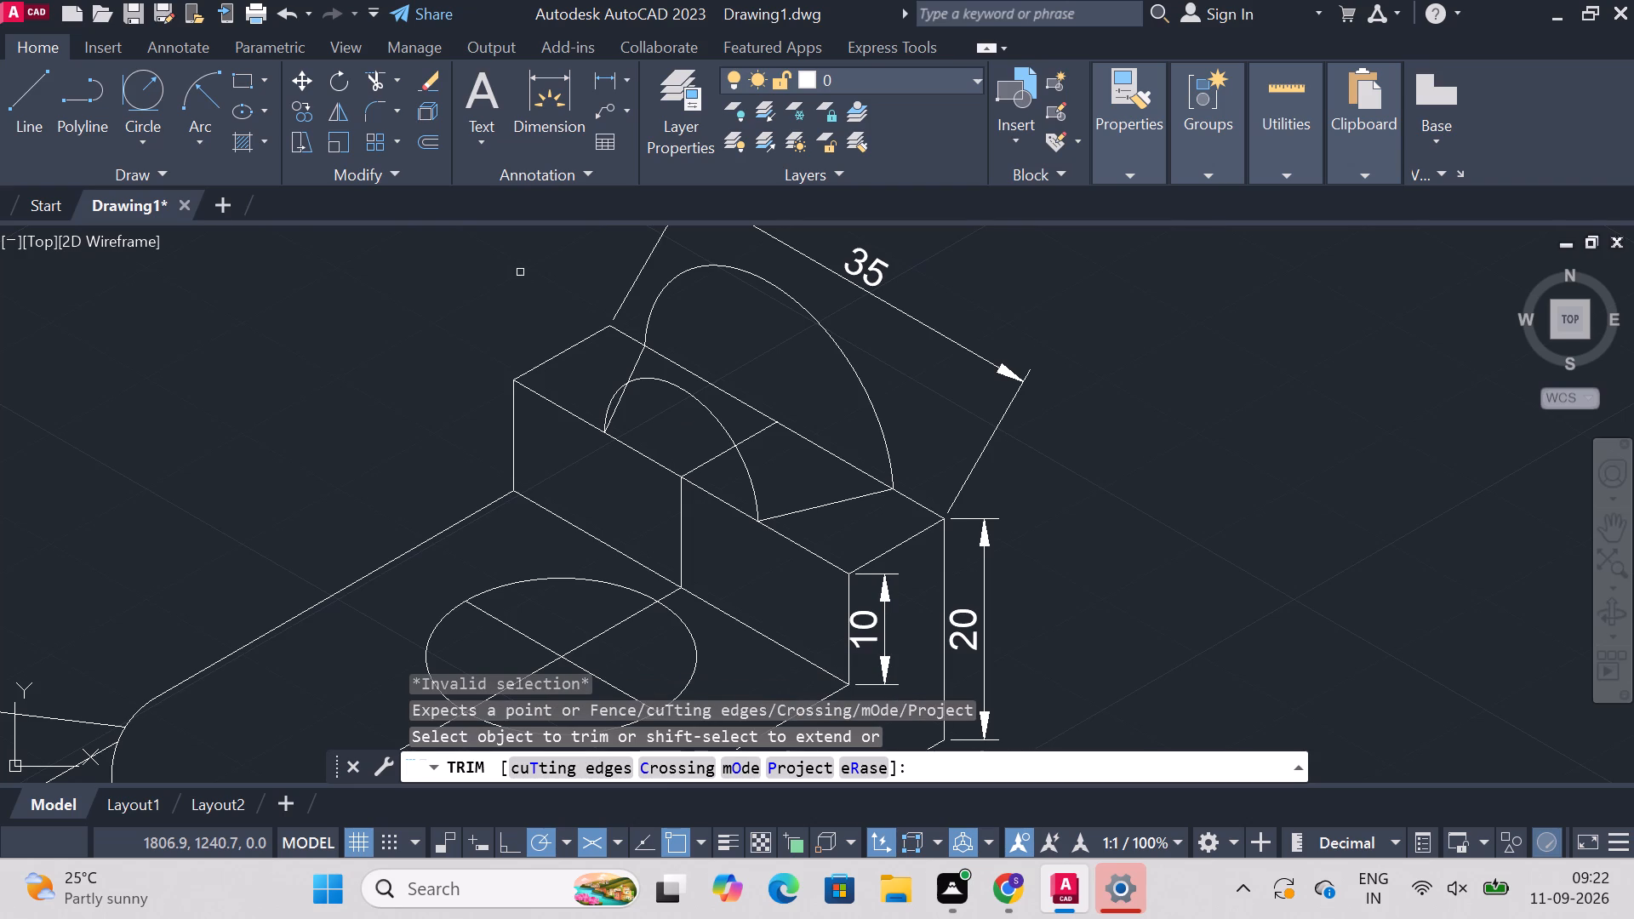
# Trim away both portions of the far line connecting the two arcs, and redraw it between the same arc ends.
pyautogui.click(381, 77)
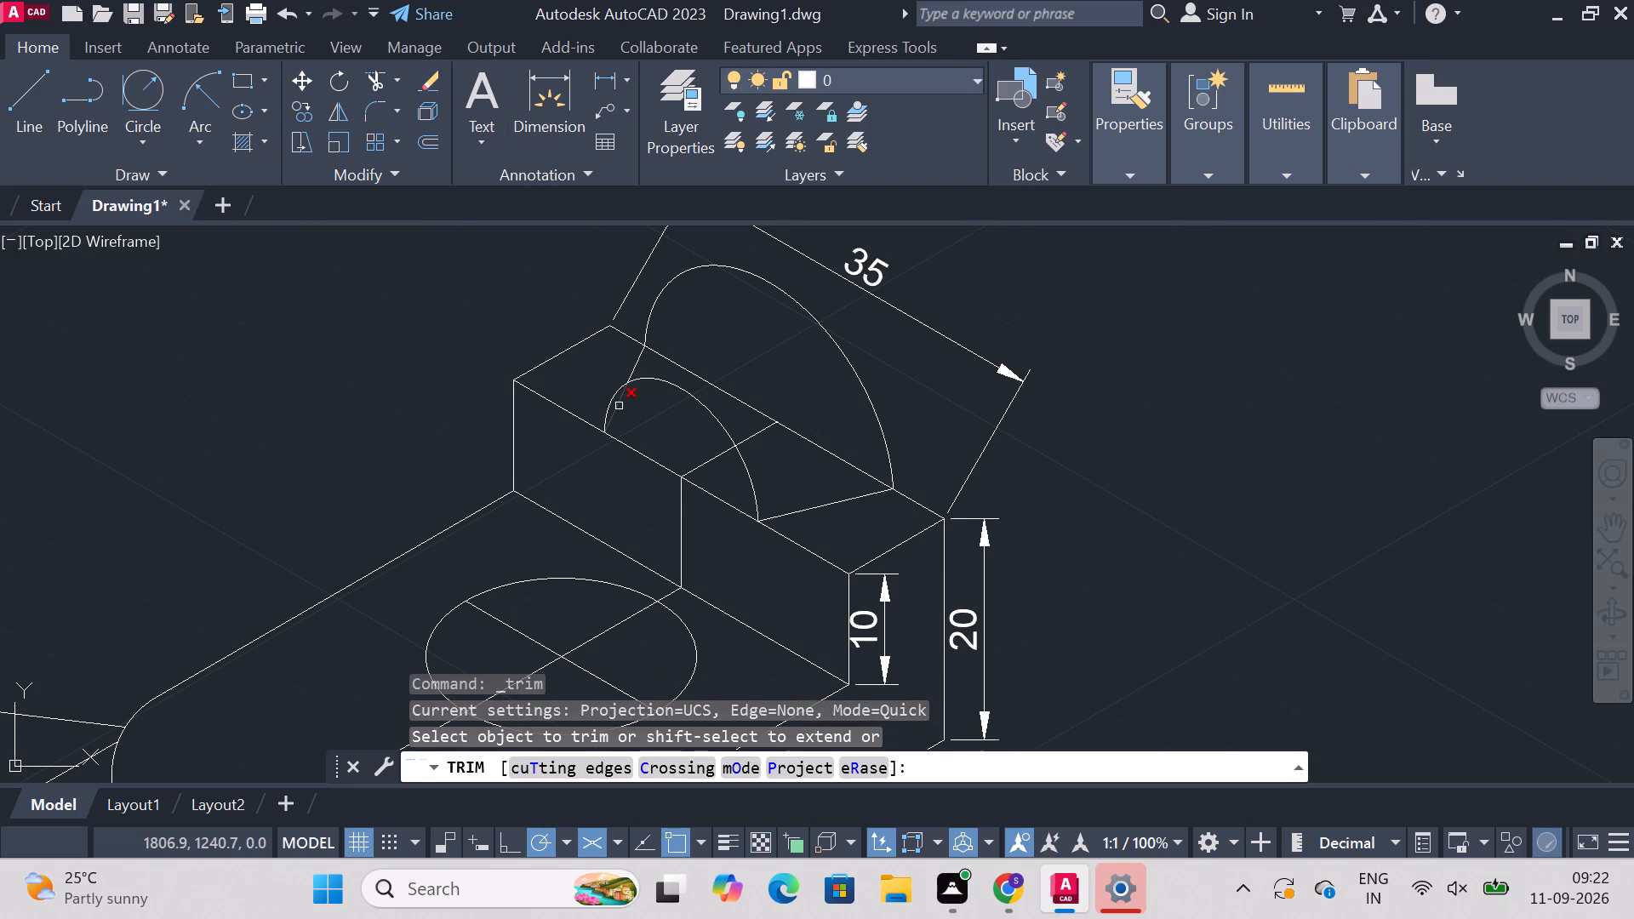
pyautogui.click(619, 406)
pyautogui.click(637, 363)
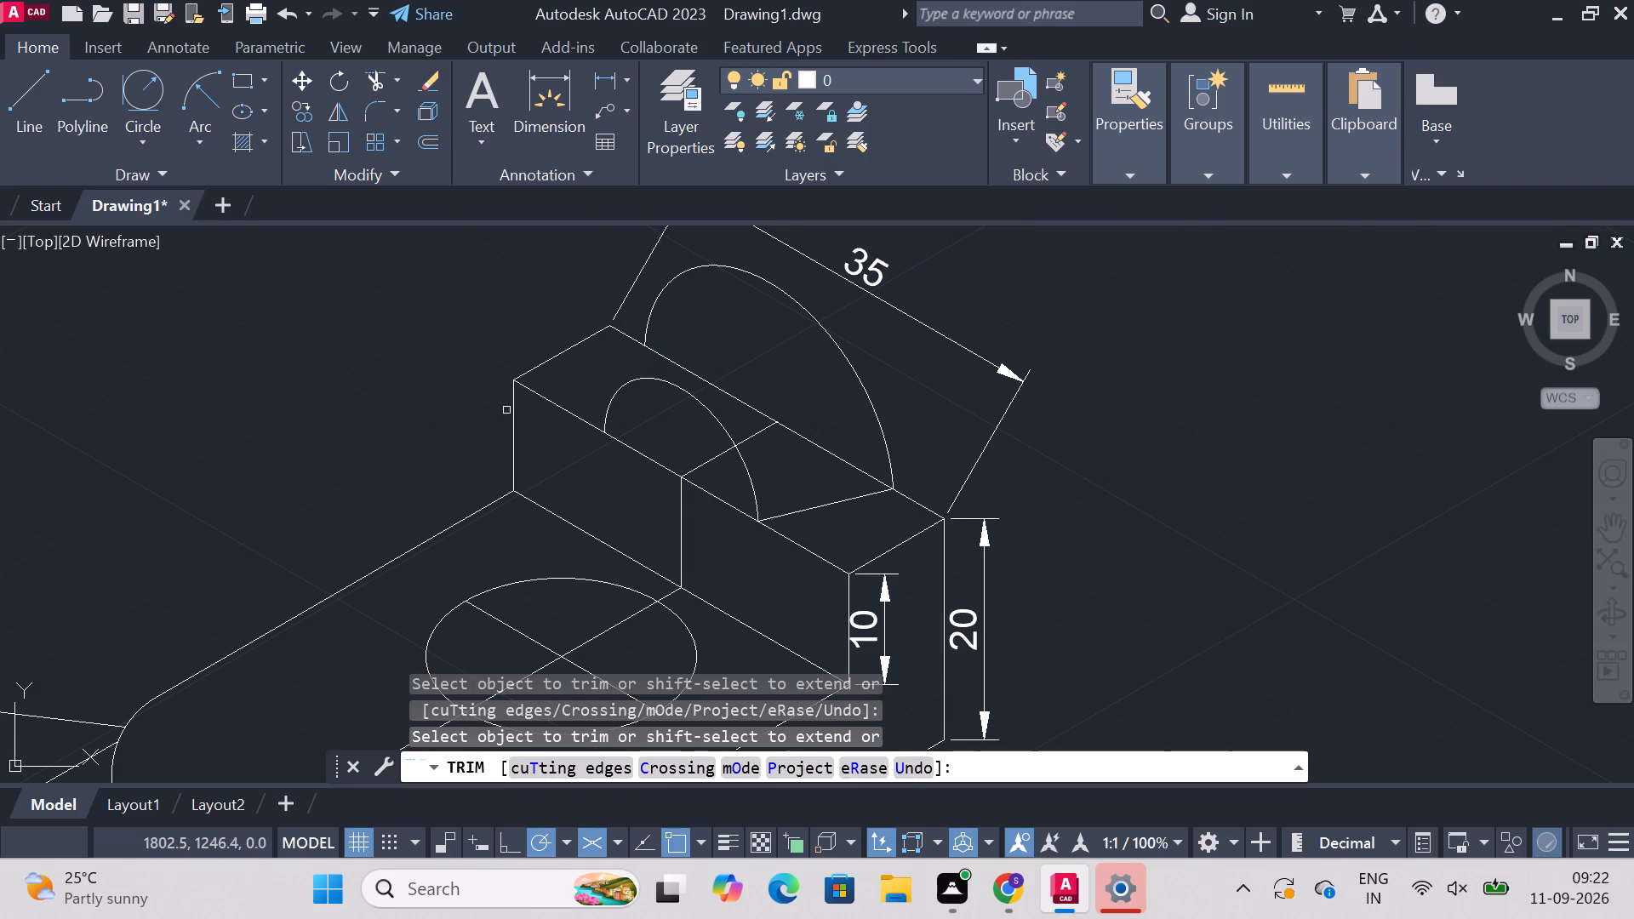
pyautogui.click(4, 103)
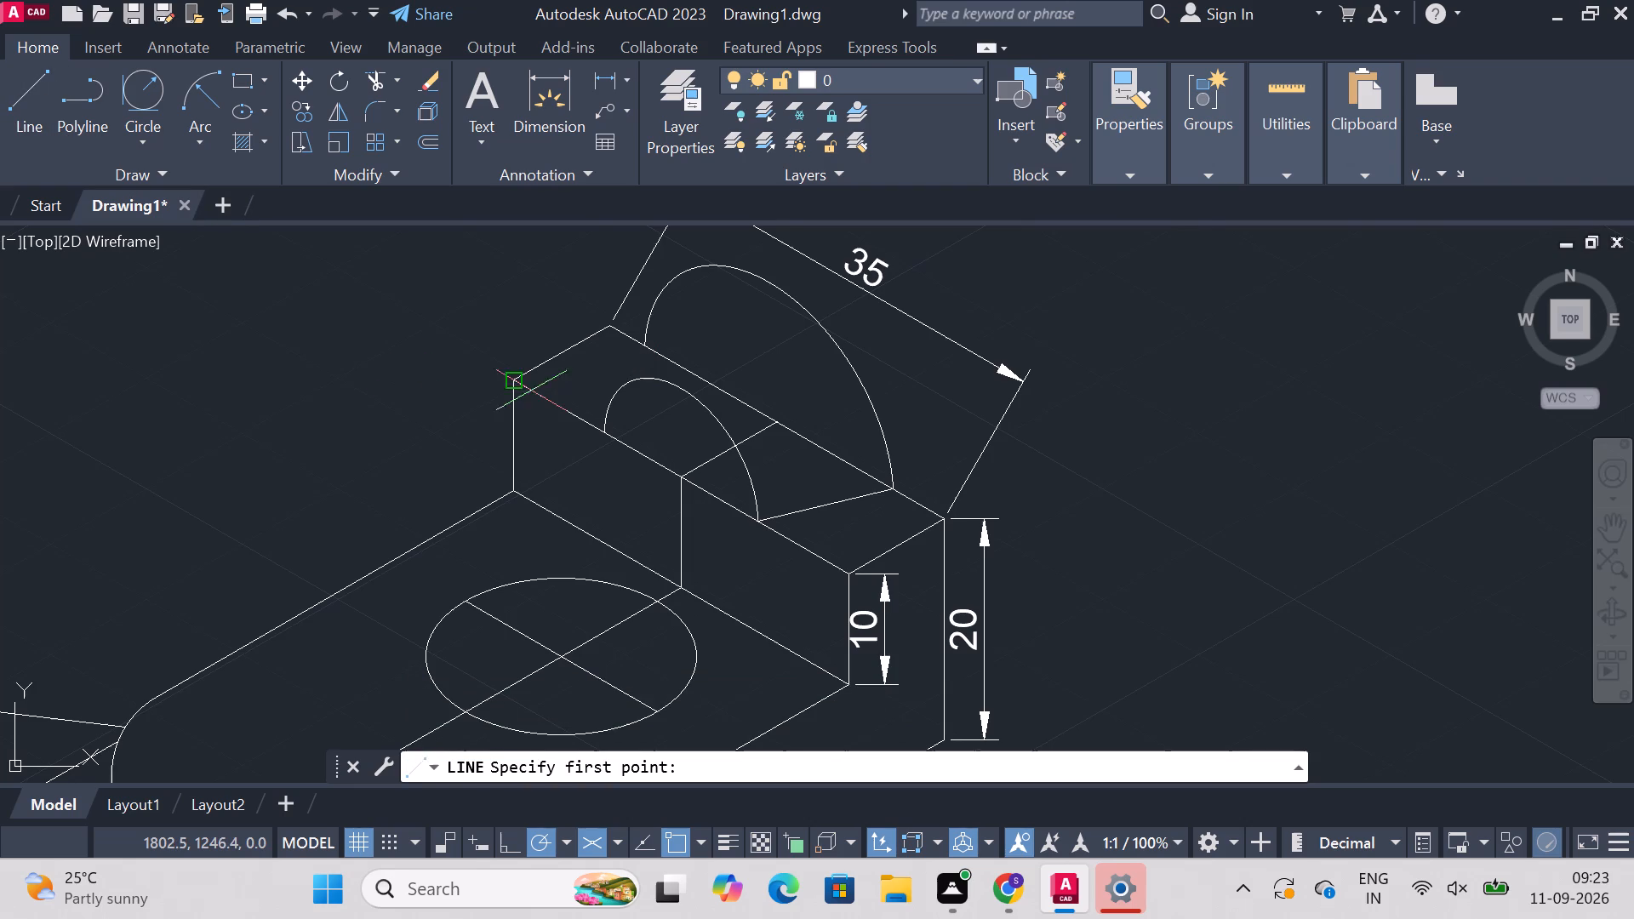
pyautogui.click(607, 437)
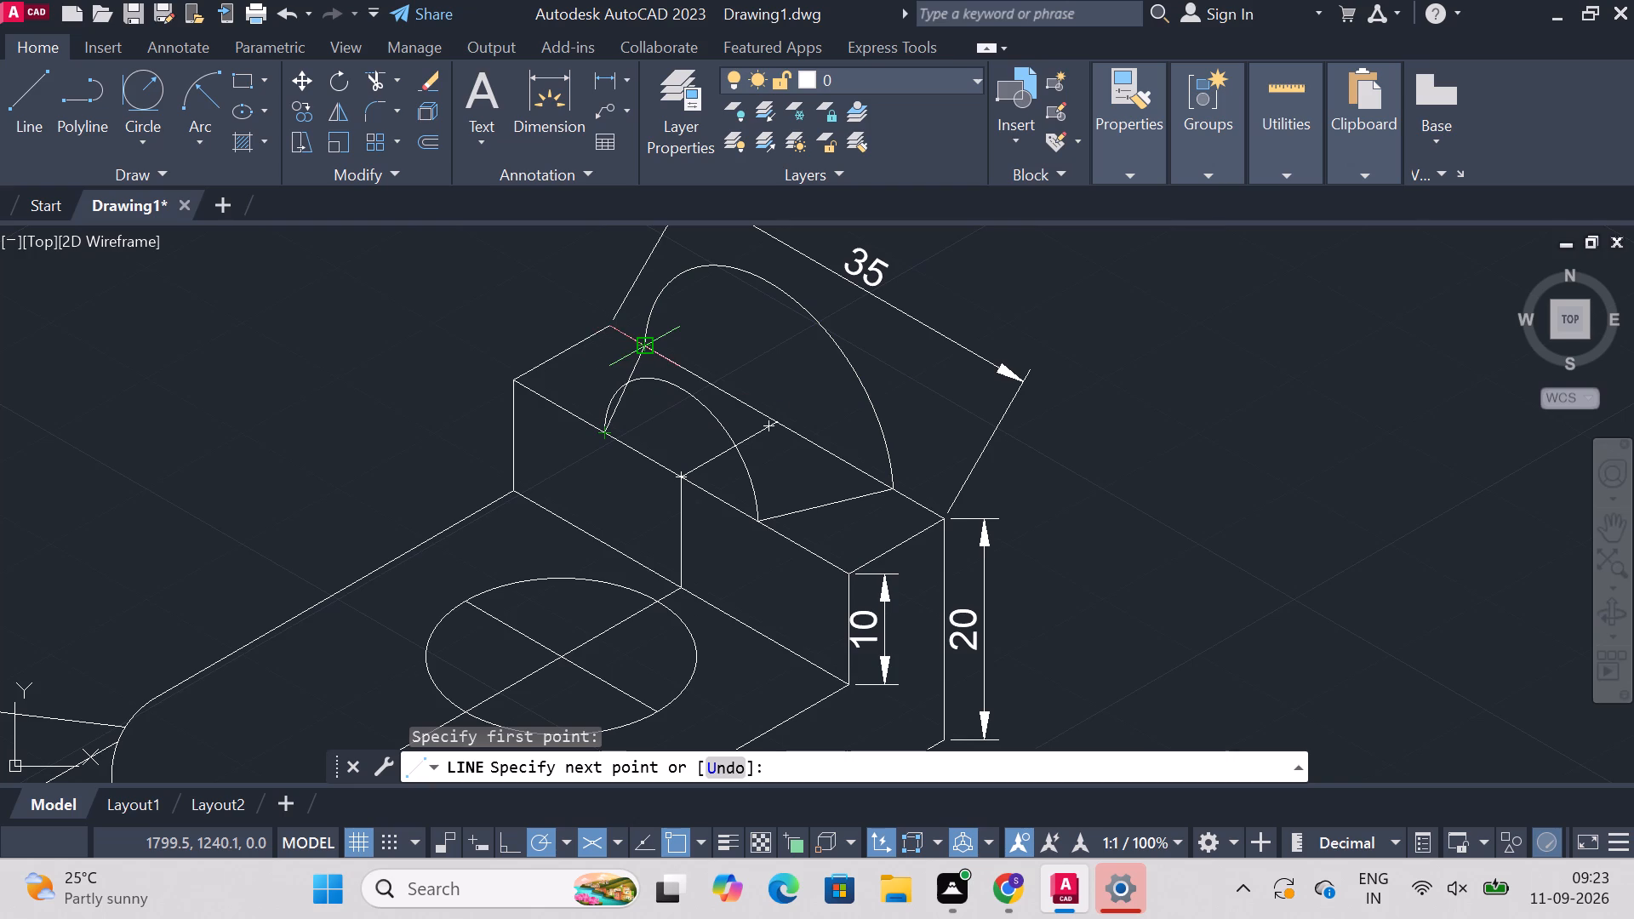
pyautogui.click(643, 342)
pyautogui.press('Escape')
# Trim the part of the far connecting line that lies inside the small front arc.
pyautogui.write('trim')
pyautogui.press('Return')
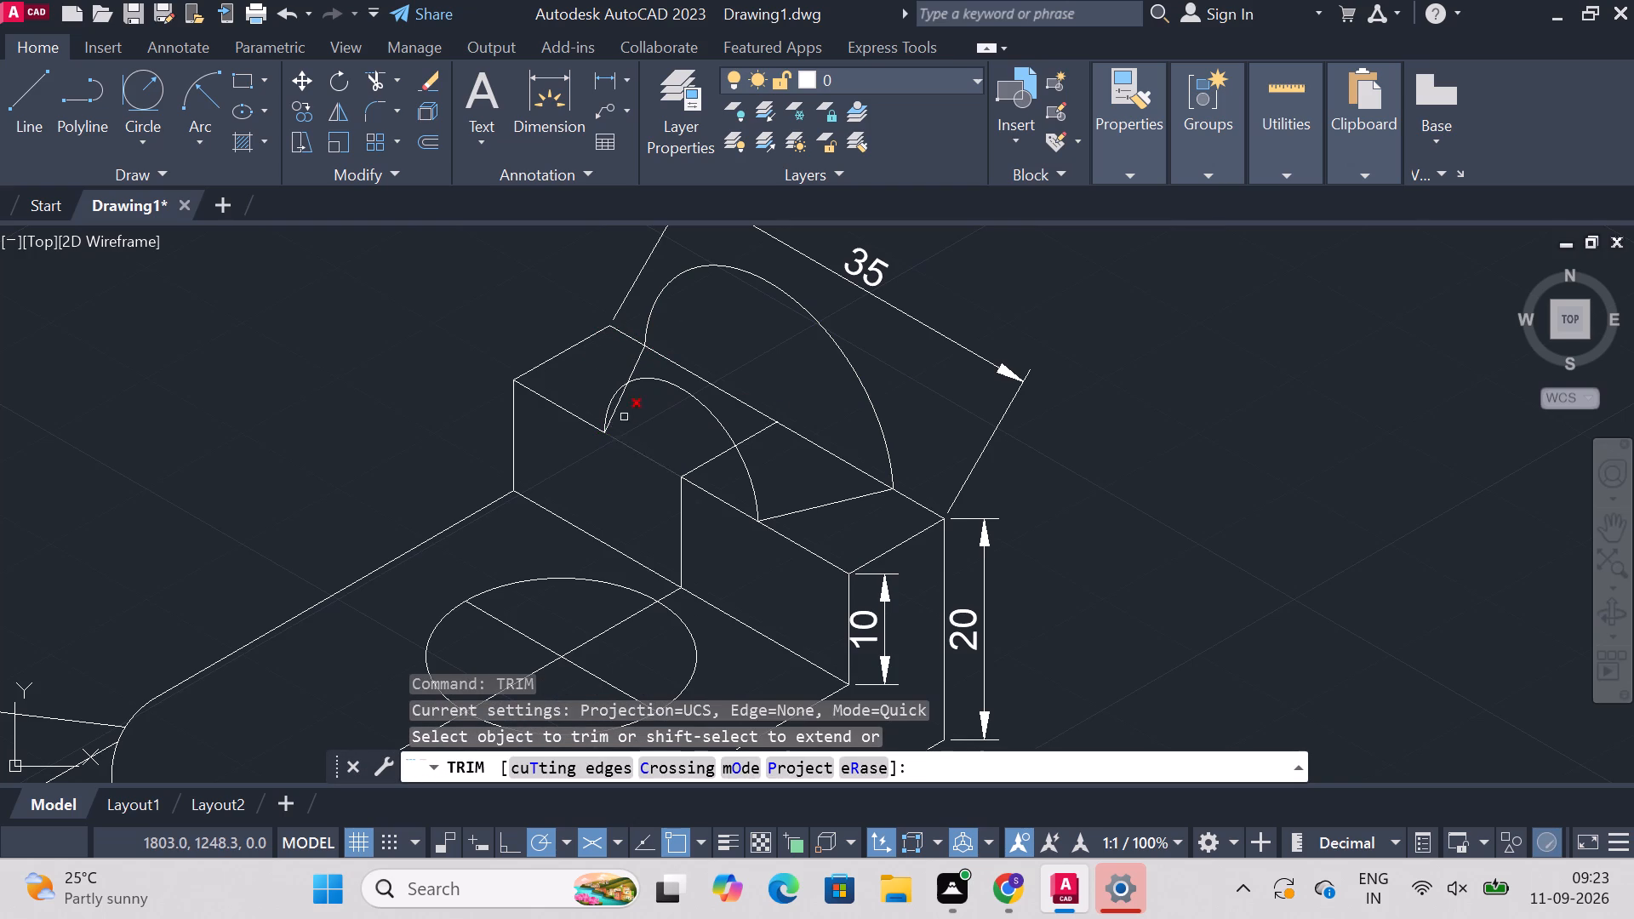
pyautogui.click(623, 401)
pyautogui.press('Escape')
pyautogui.press('Escape')
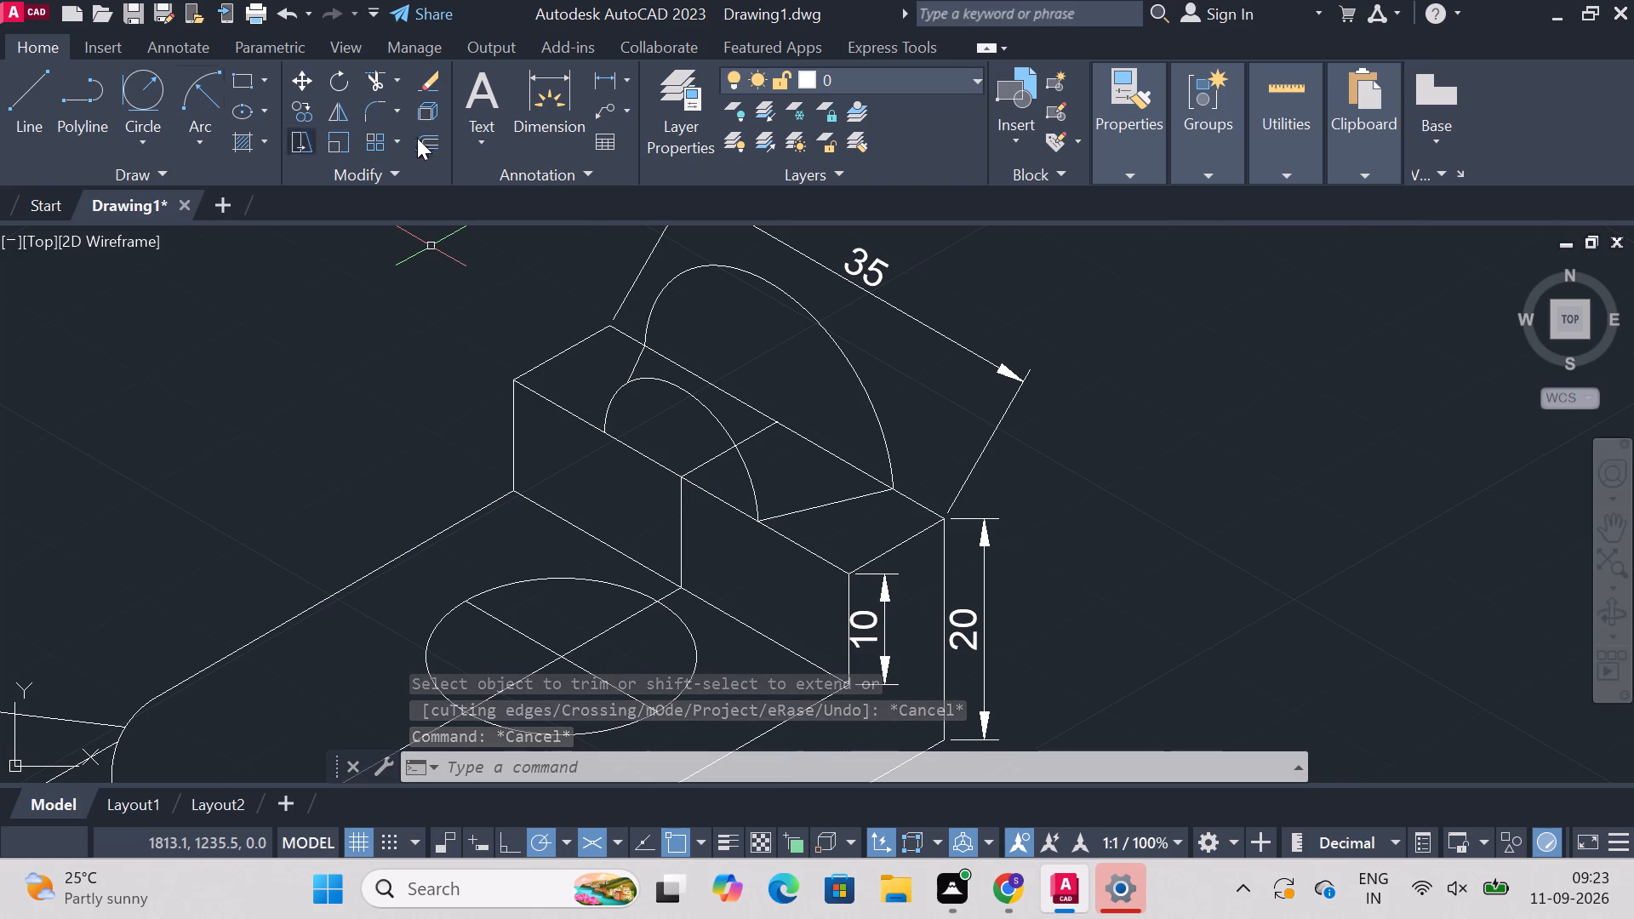
# Dimension the rear step's short top edge at its far end, placing the dimension parallel to it just outside the object.
pyautogui.click(554, 120)
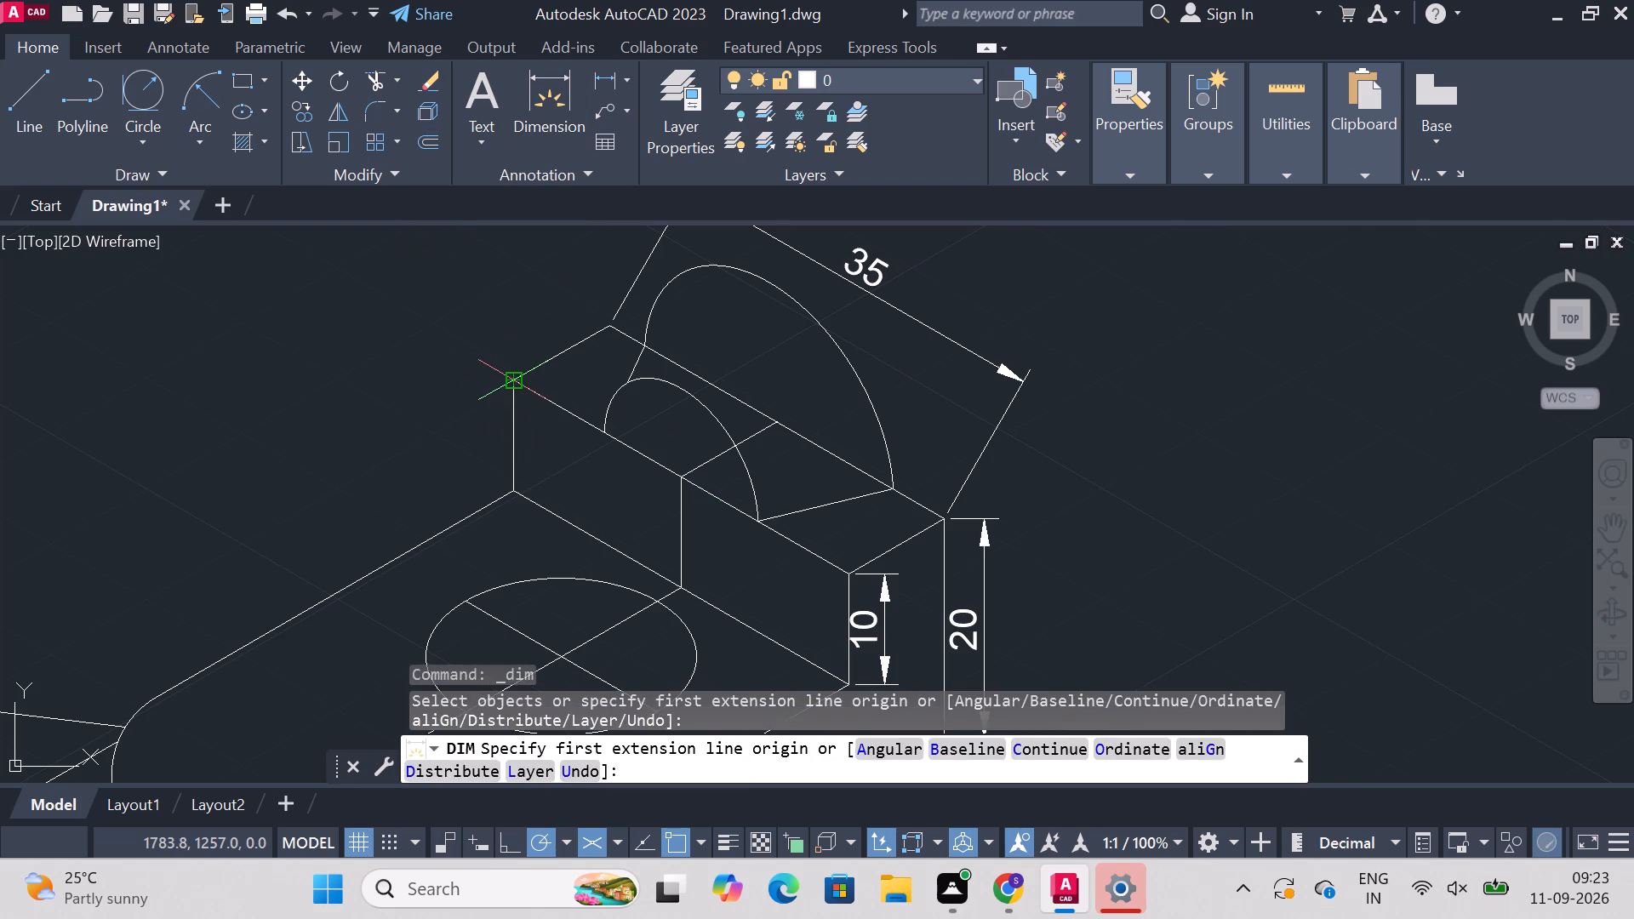
pyautogui.click(510, 376)
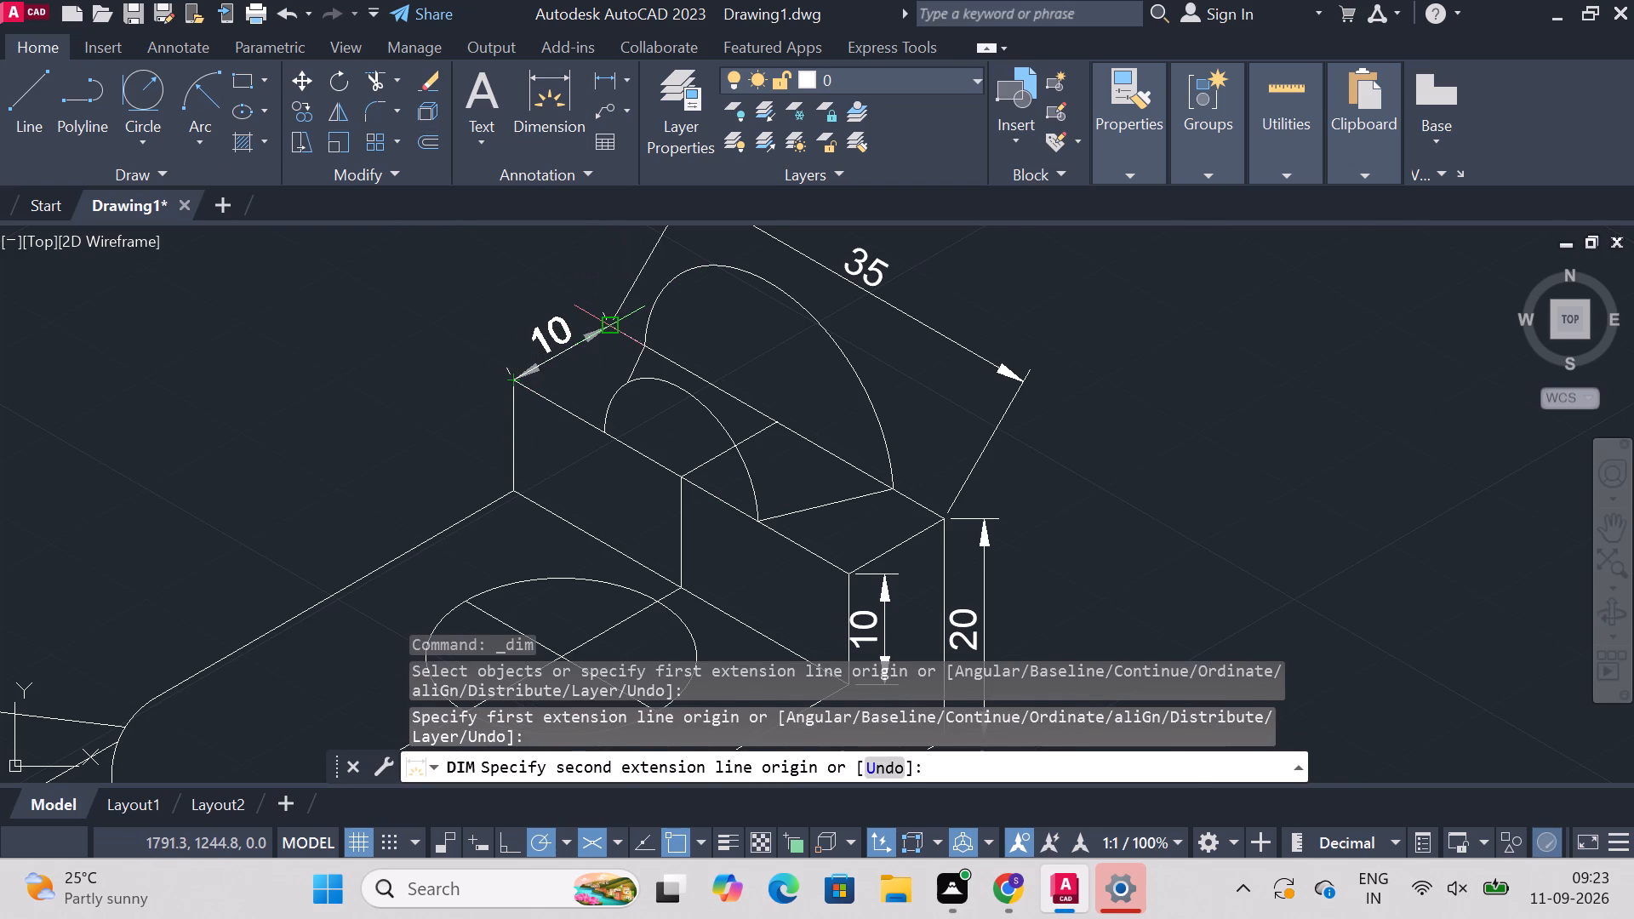
pyautogui.click(605, 321)
pyautogui.click(580, 303)
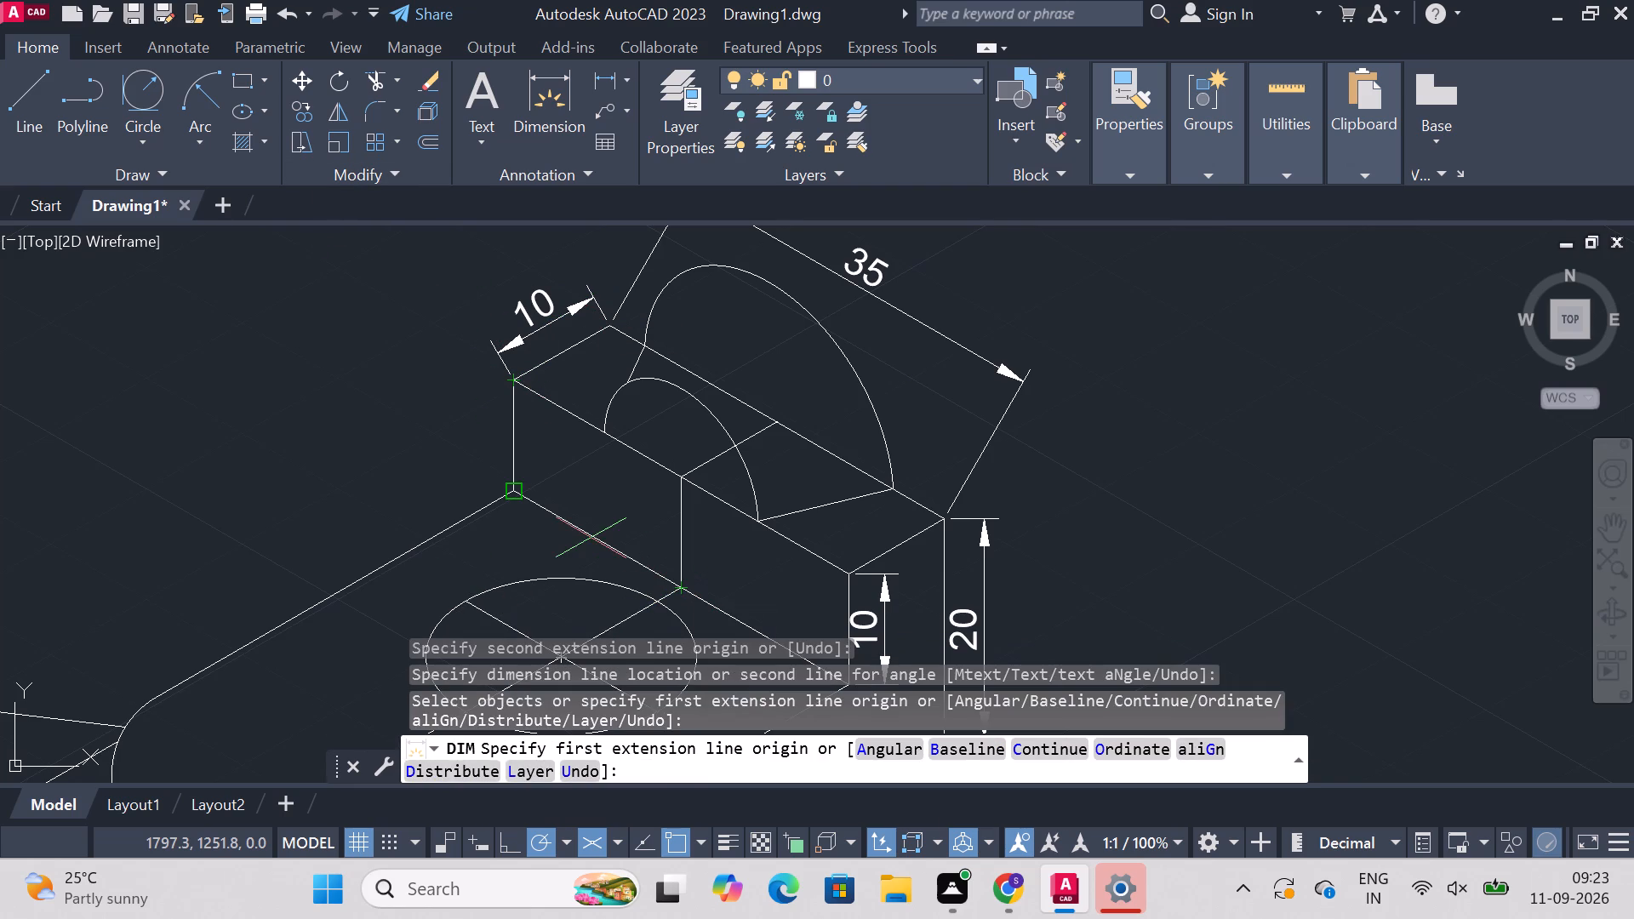
pyautogui.press('Escape')
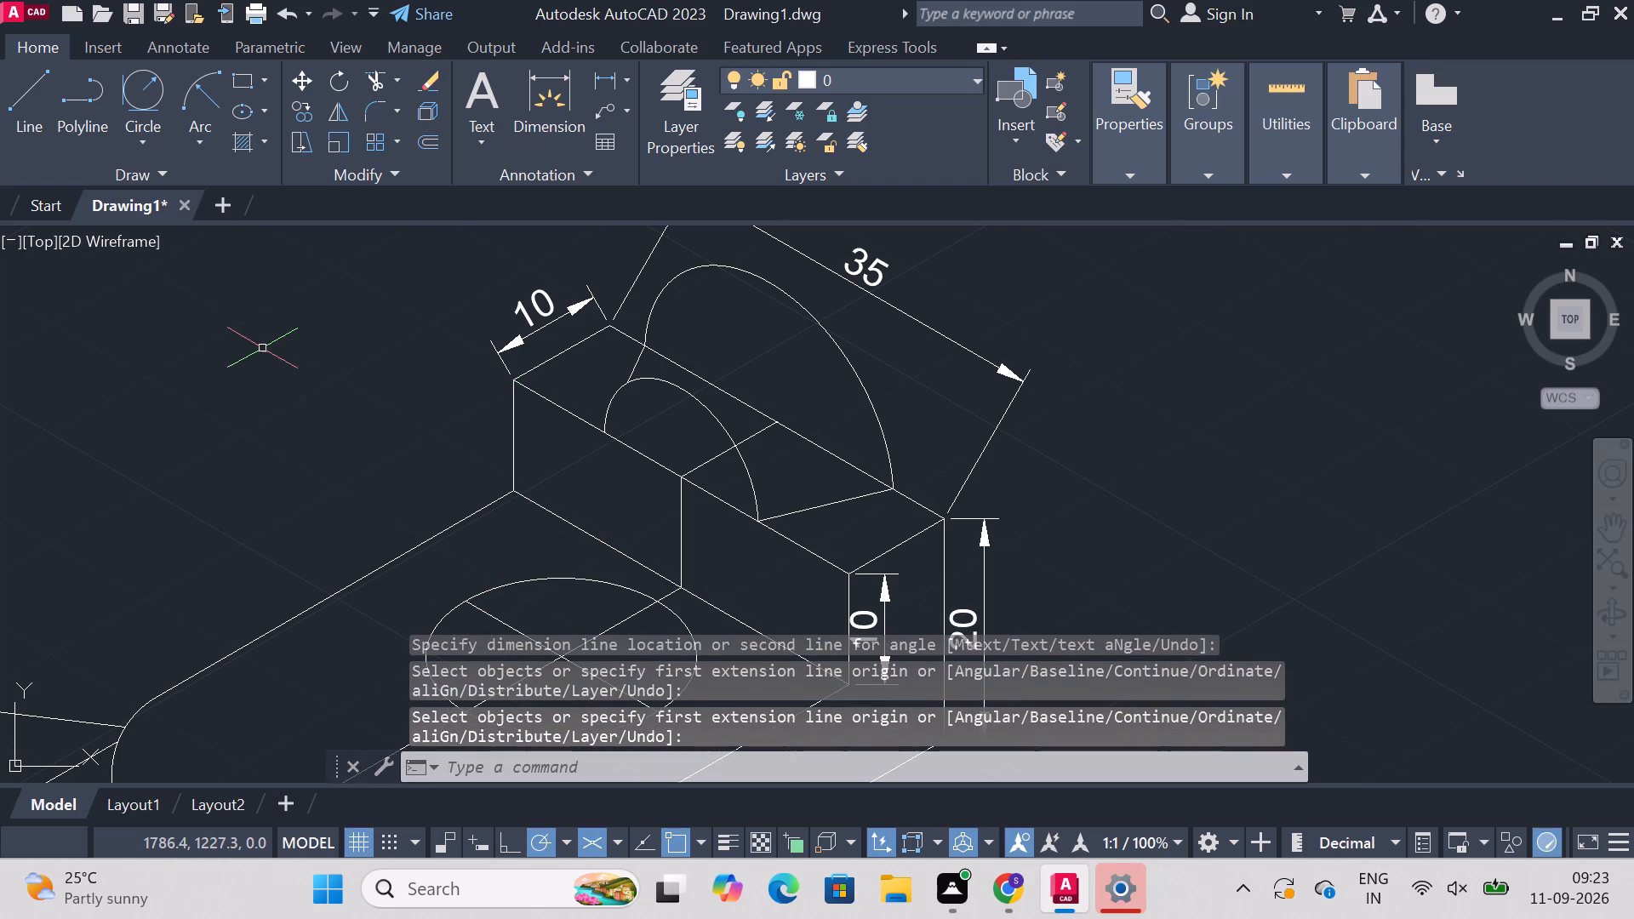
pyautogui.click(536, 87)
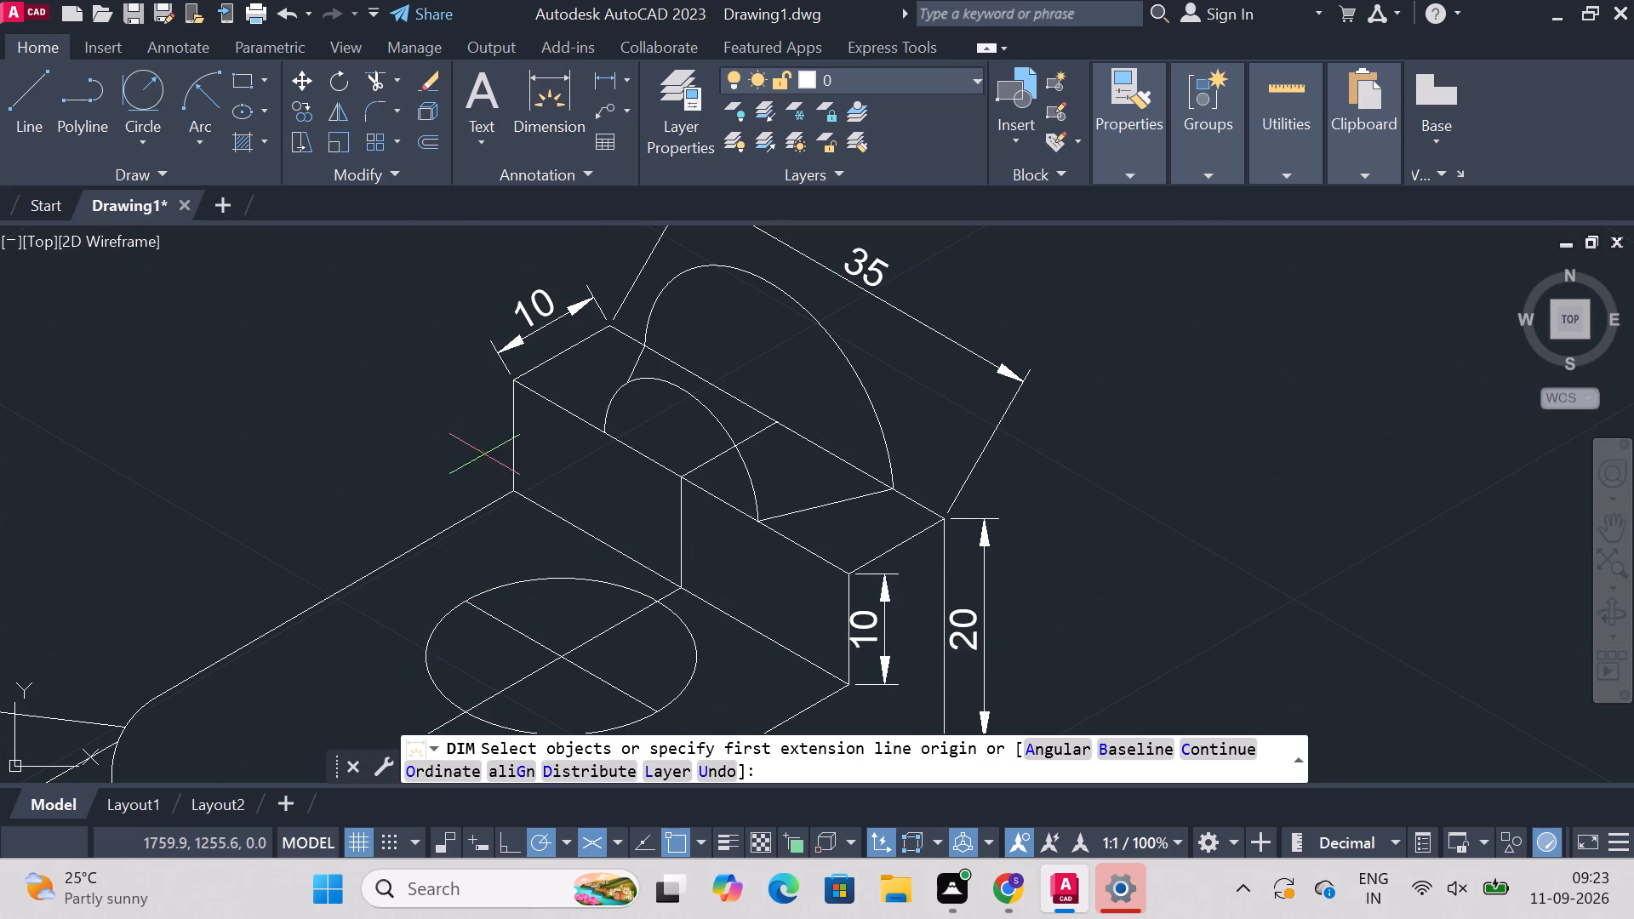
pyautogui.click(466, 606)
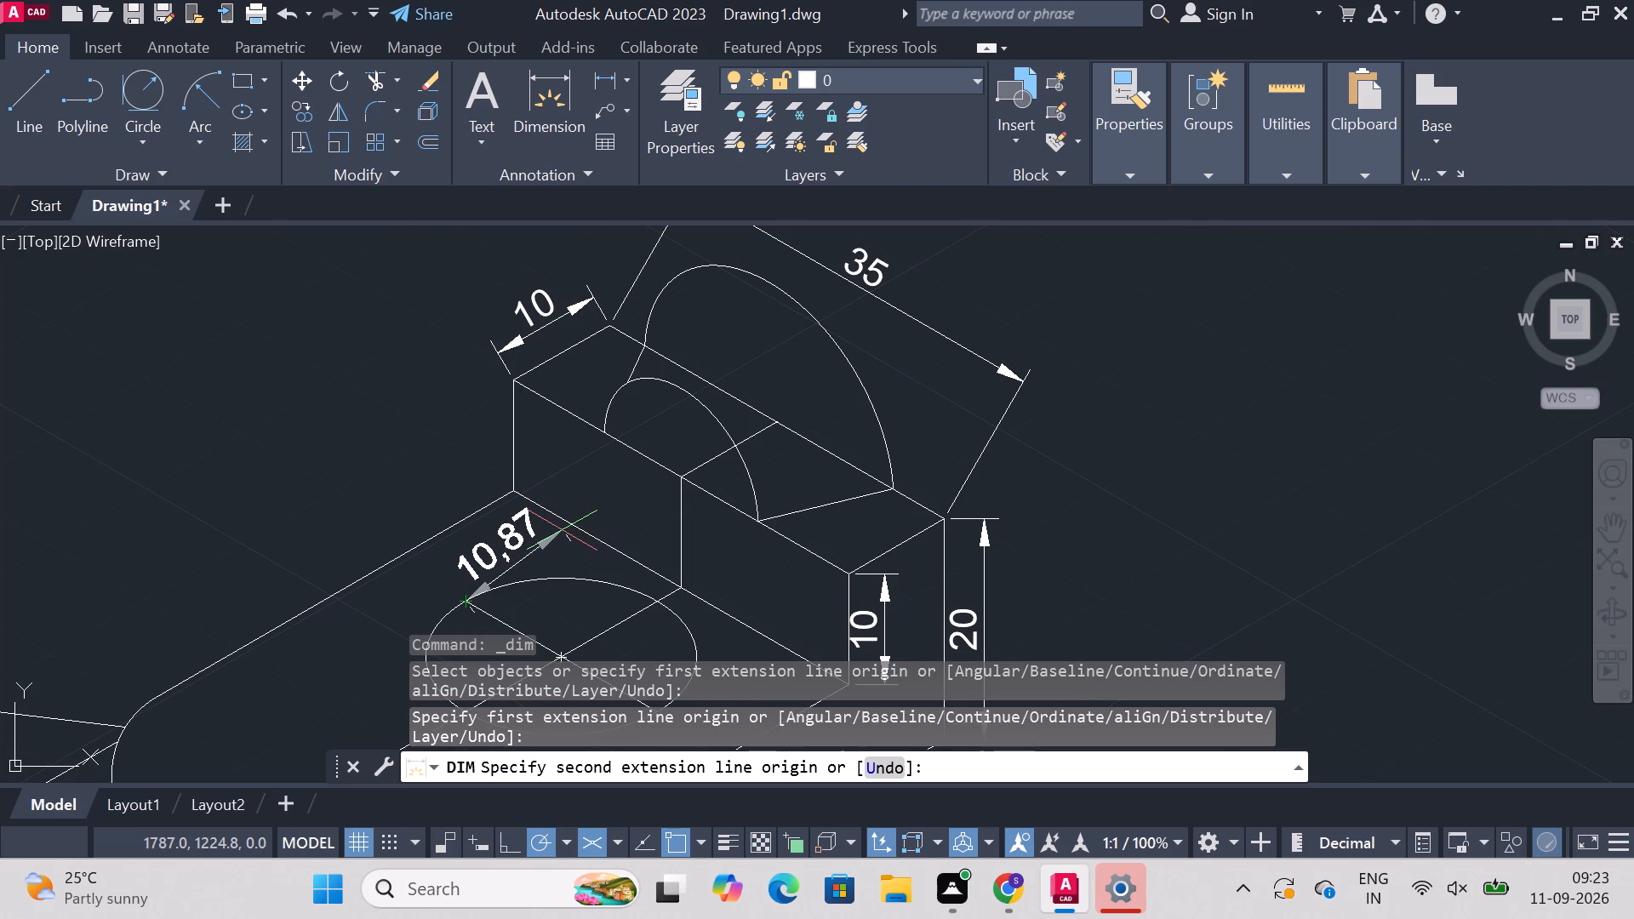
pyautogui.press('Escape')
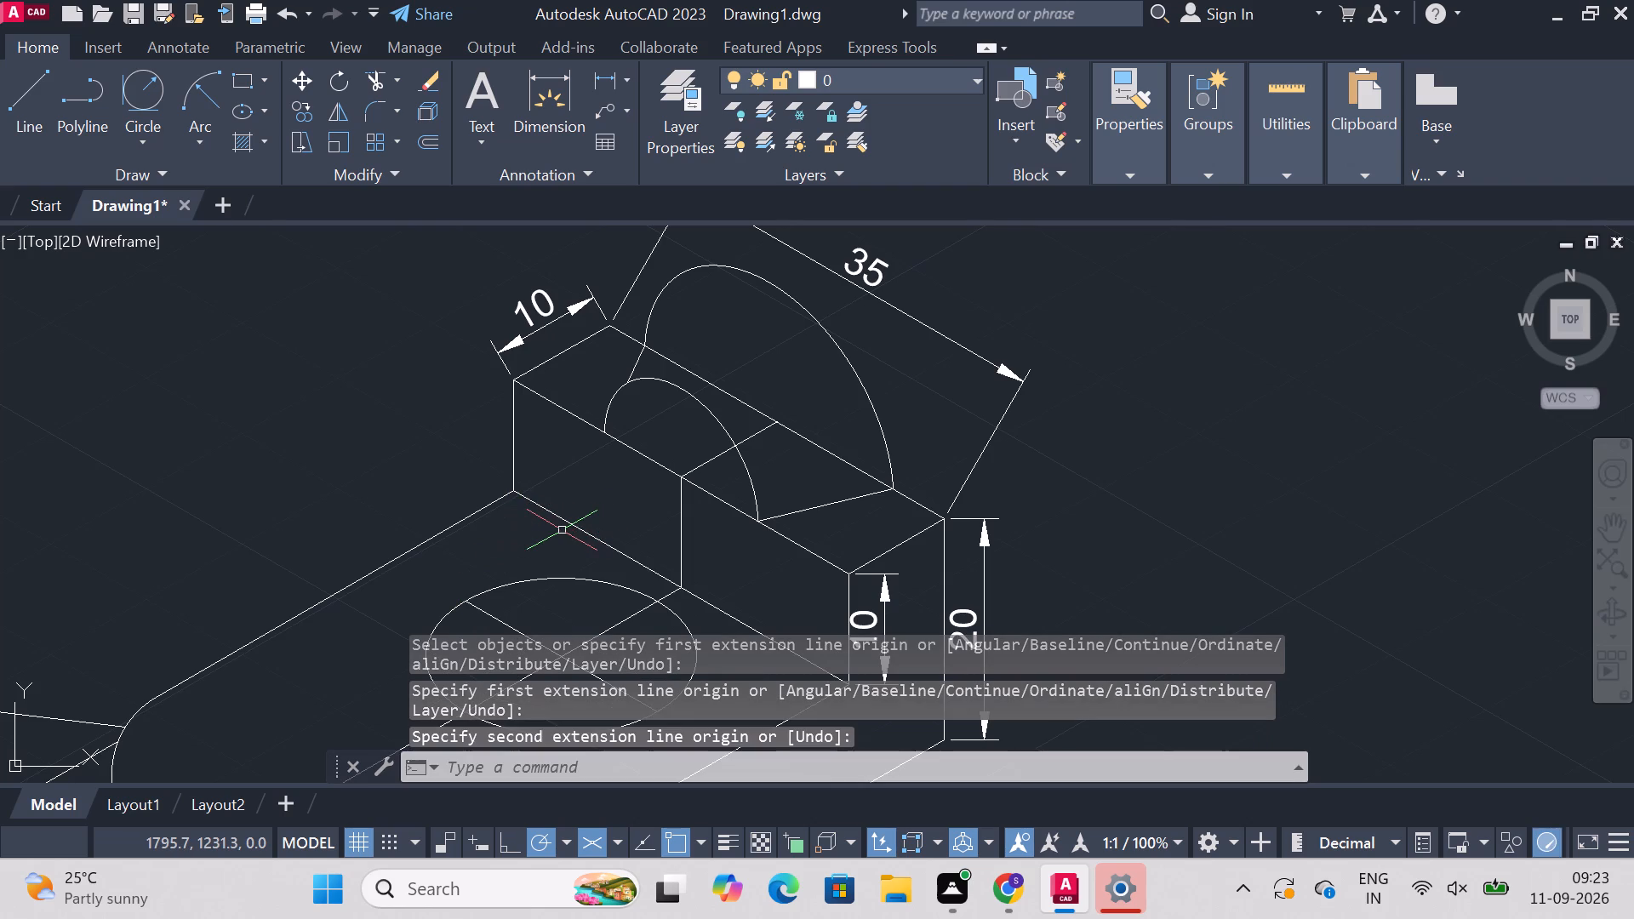
# Dimension from the isometric circle's centre to the midpoint of the rear step's base edge, placing the dimension clear of the circle on its far side.
pyautogui.click(524, 97)
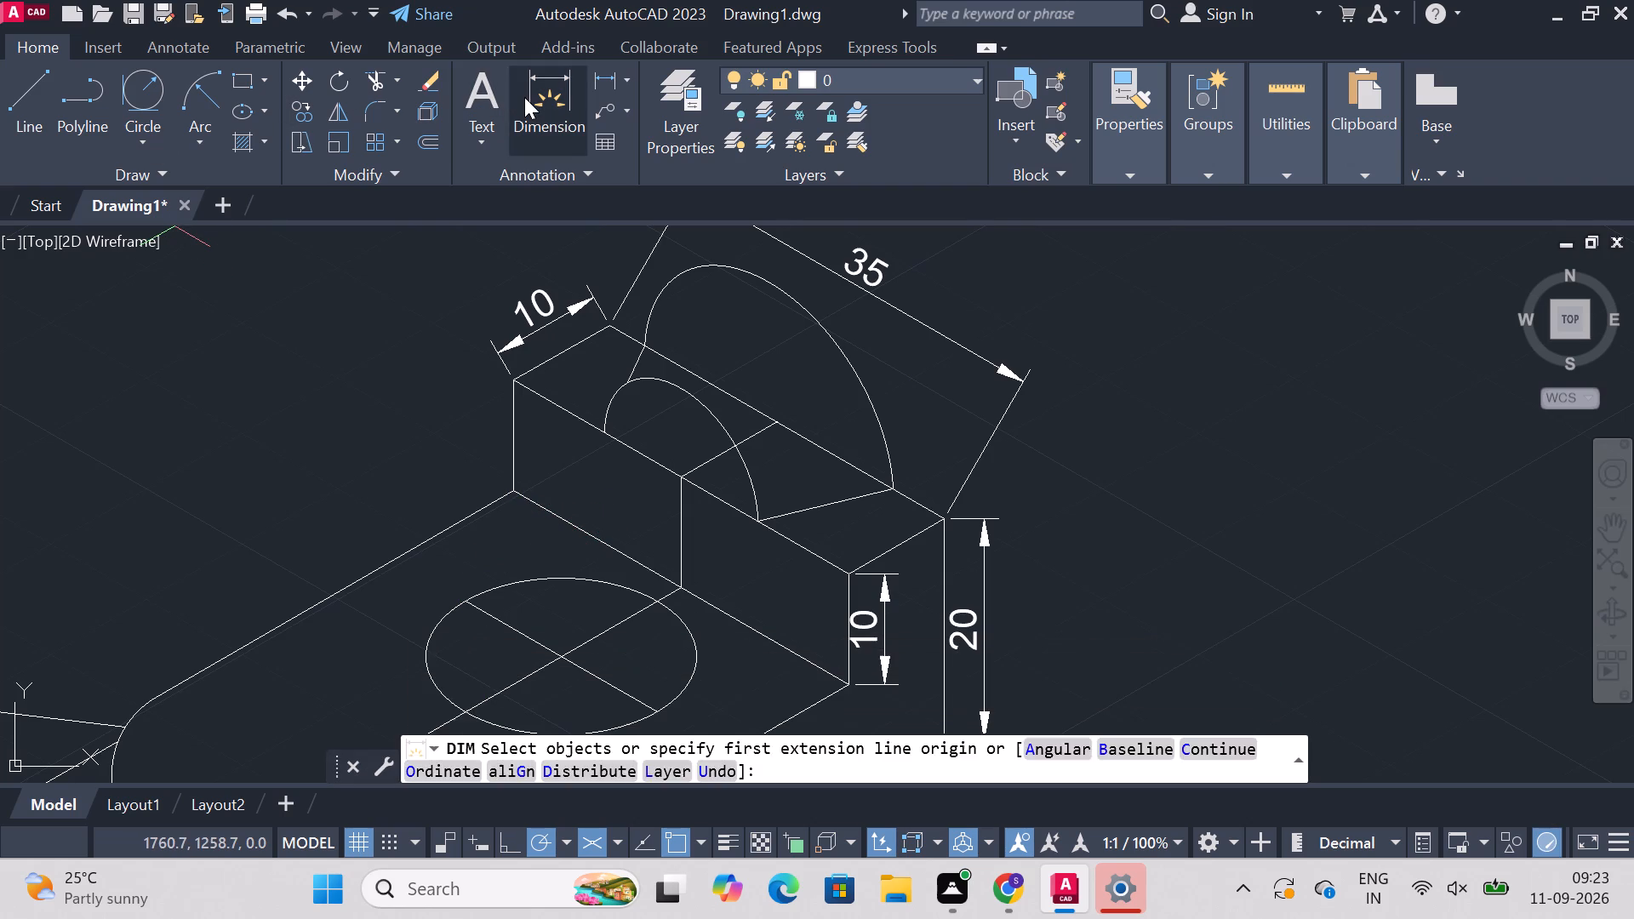
pyautogui.click(560, 653)
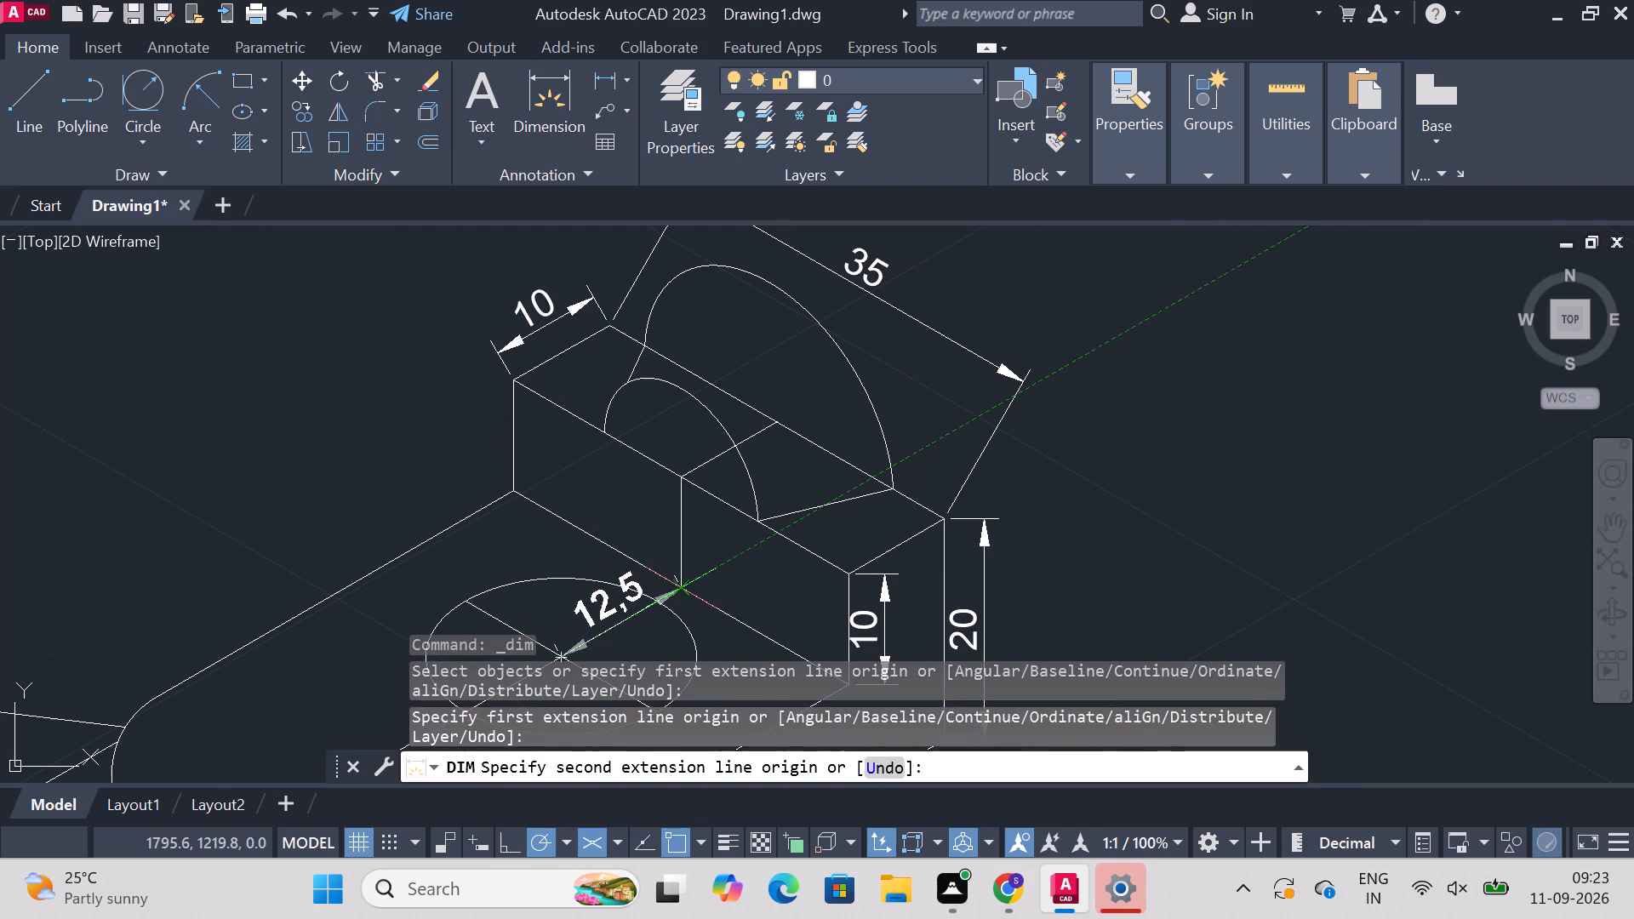
pyautogui.click(680, 586)
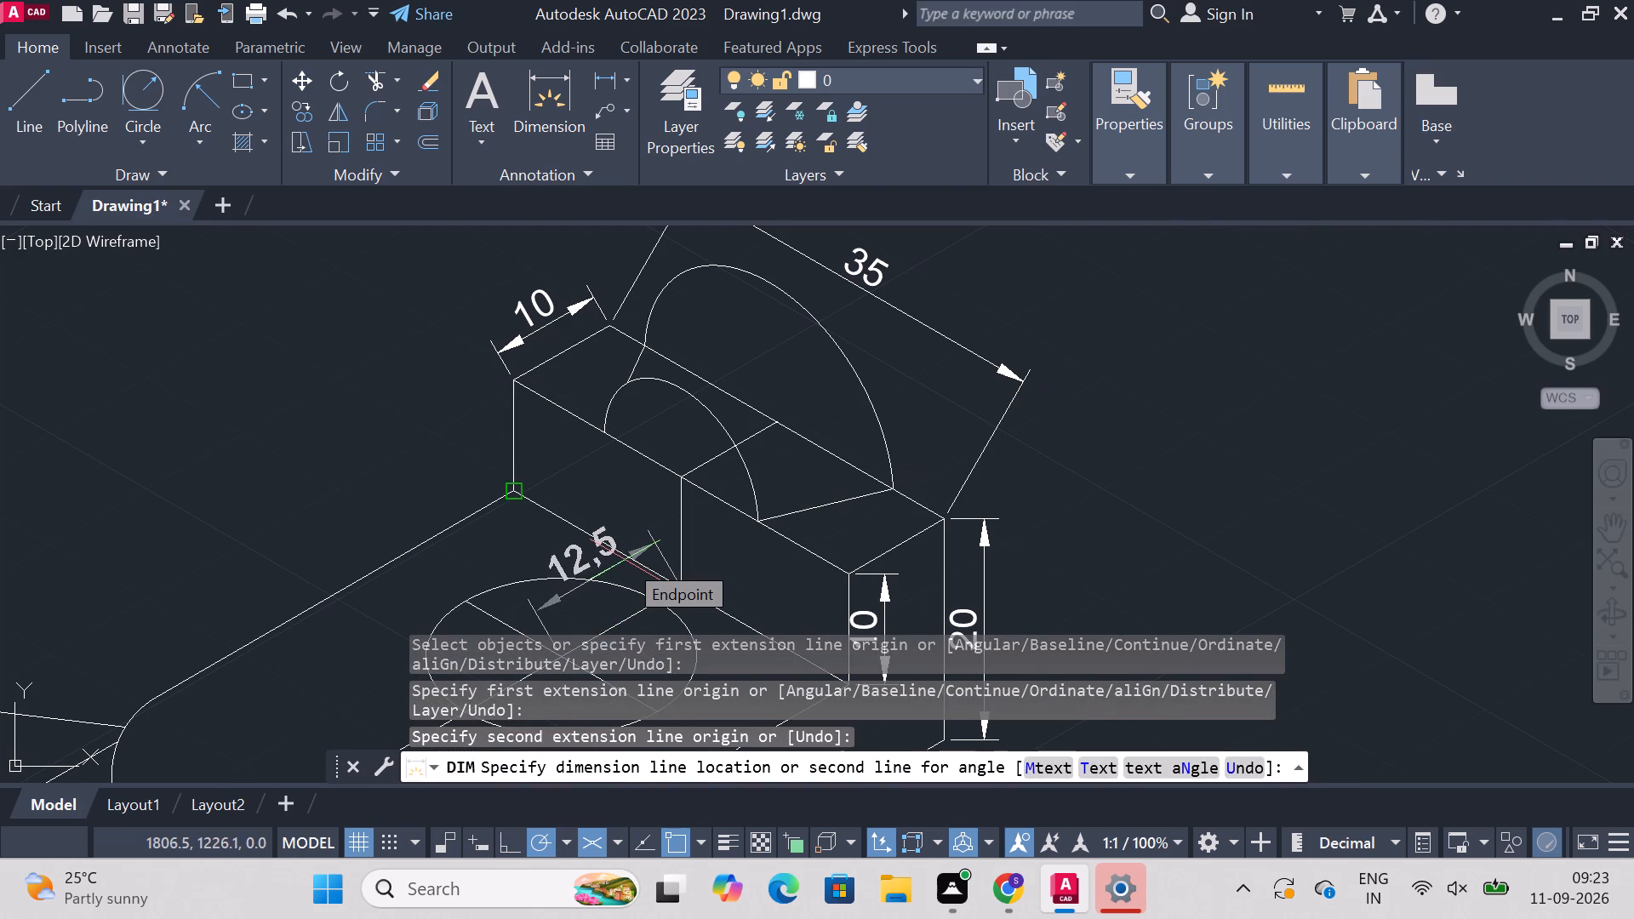
pyautogui.click(625, 560)
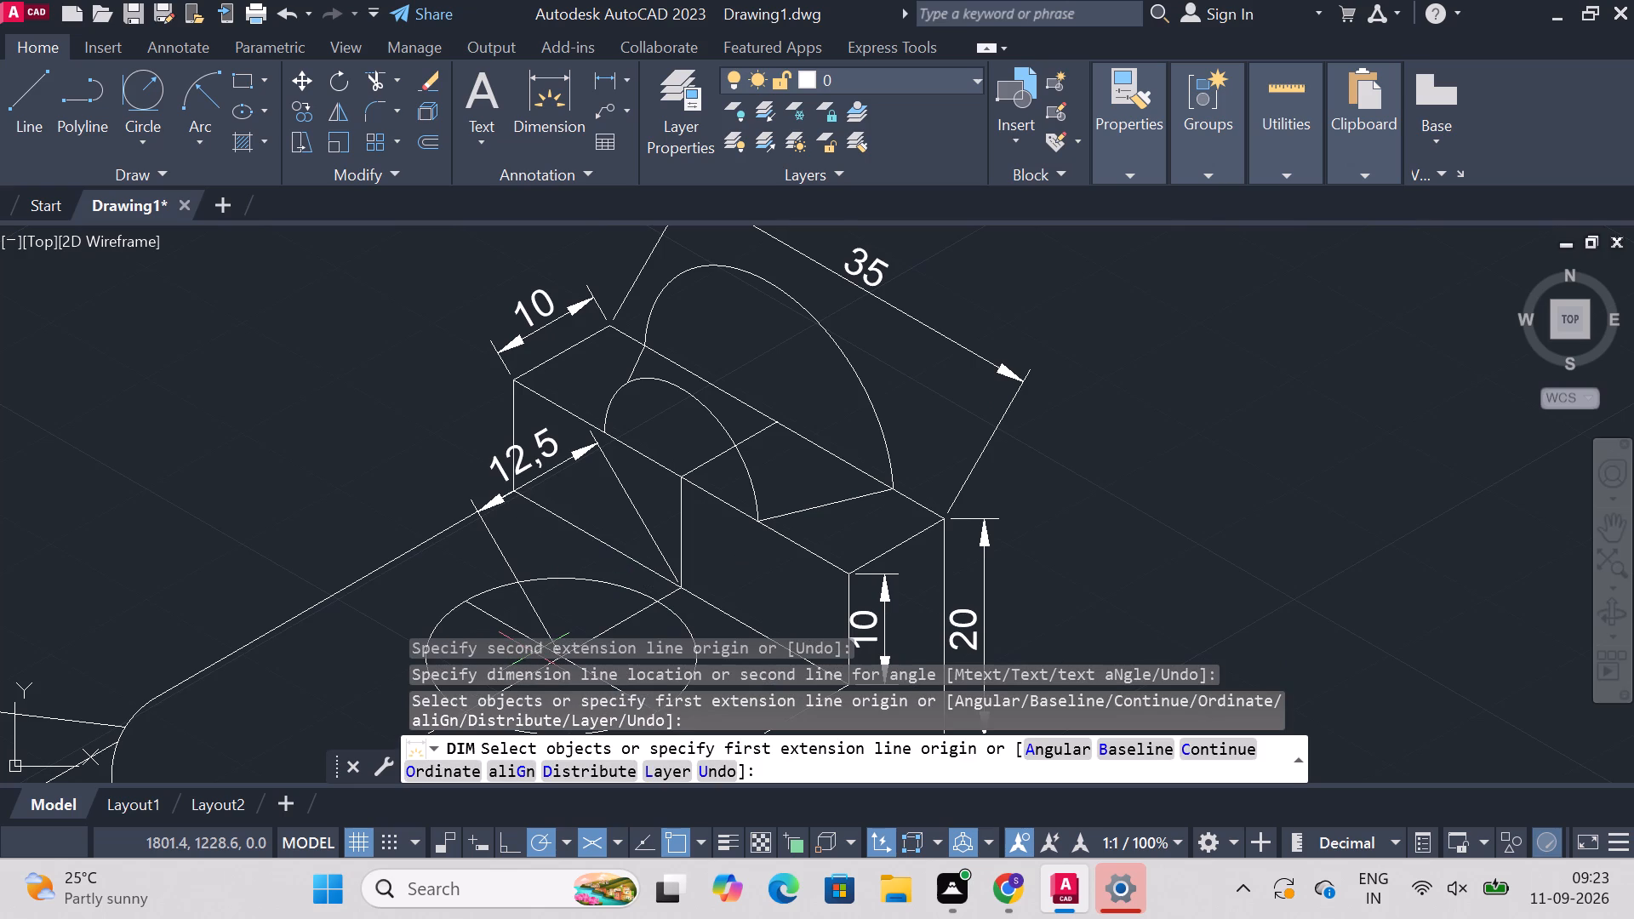
pyautogui.press('Escape')
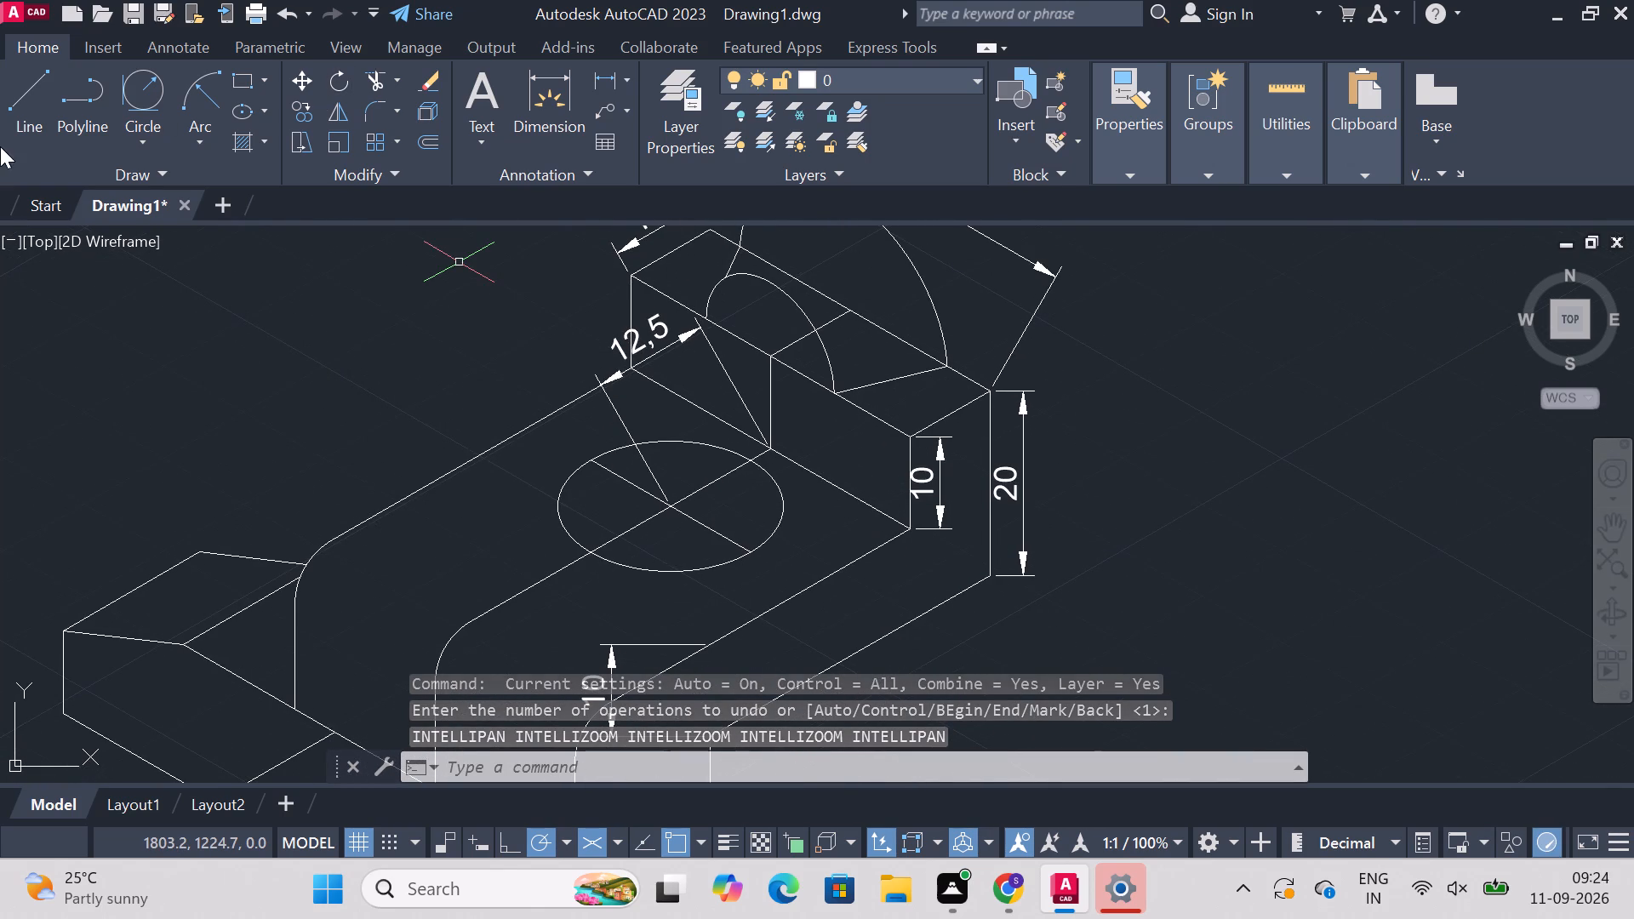
# Dimension the isometric circle's diameter along its long centre axis, placing the dimension parallel to that axis within the circle.
pyautogui.click(520, 106)
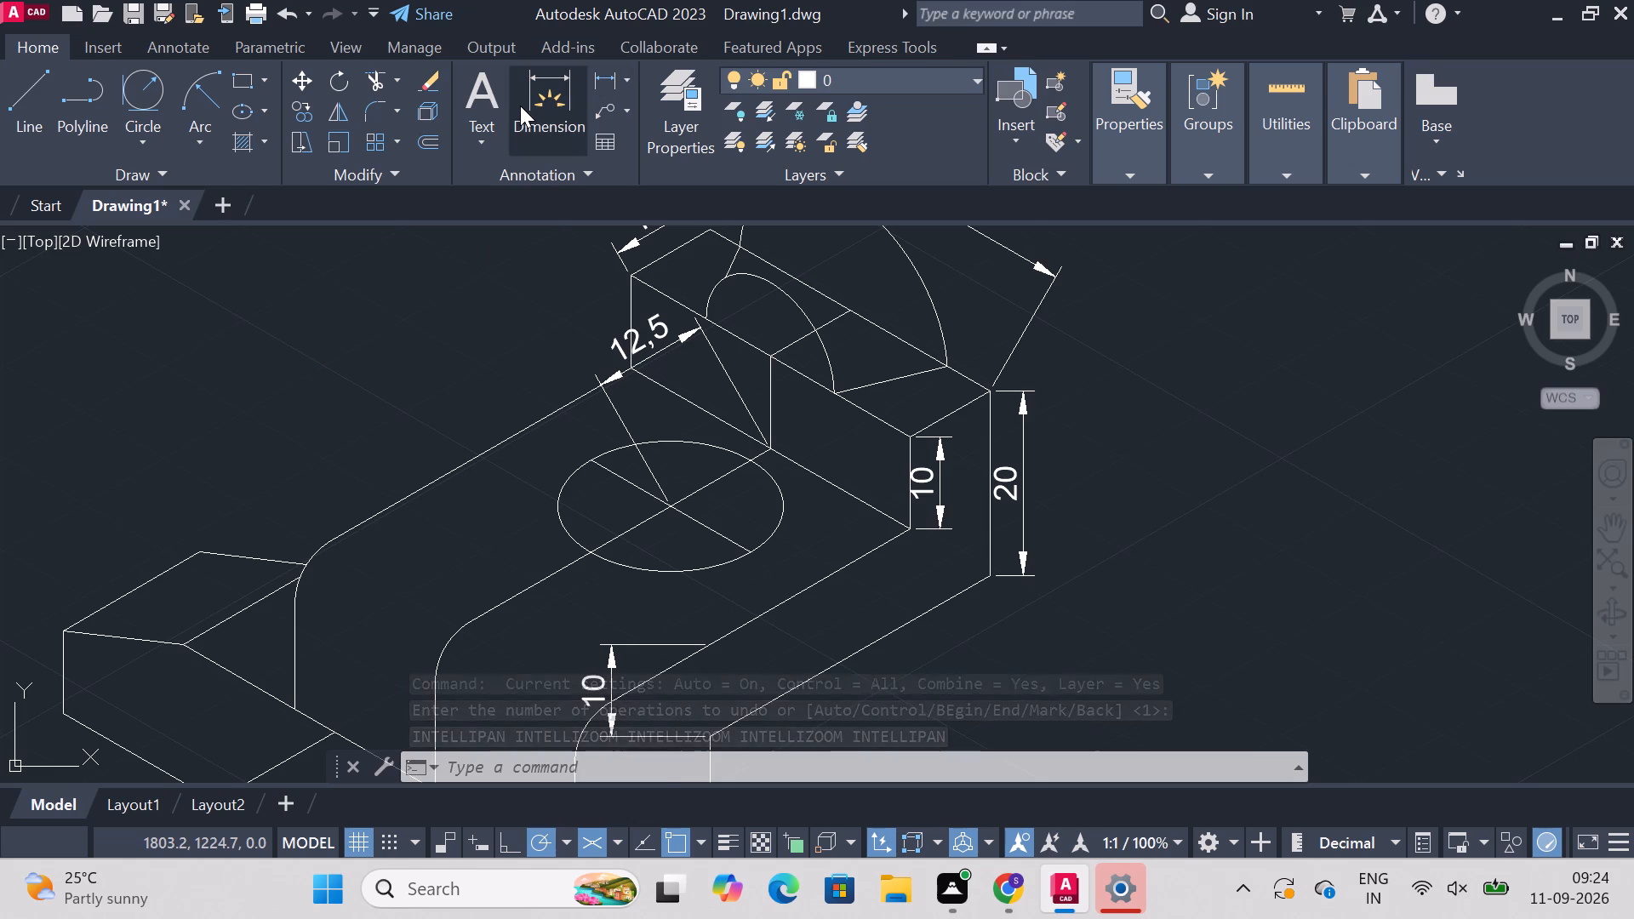
pyautogui.click(596, 548)
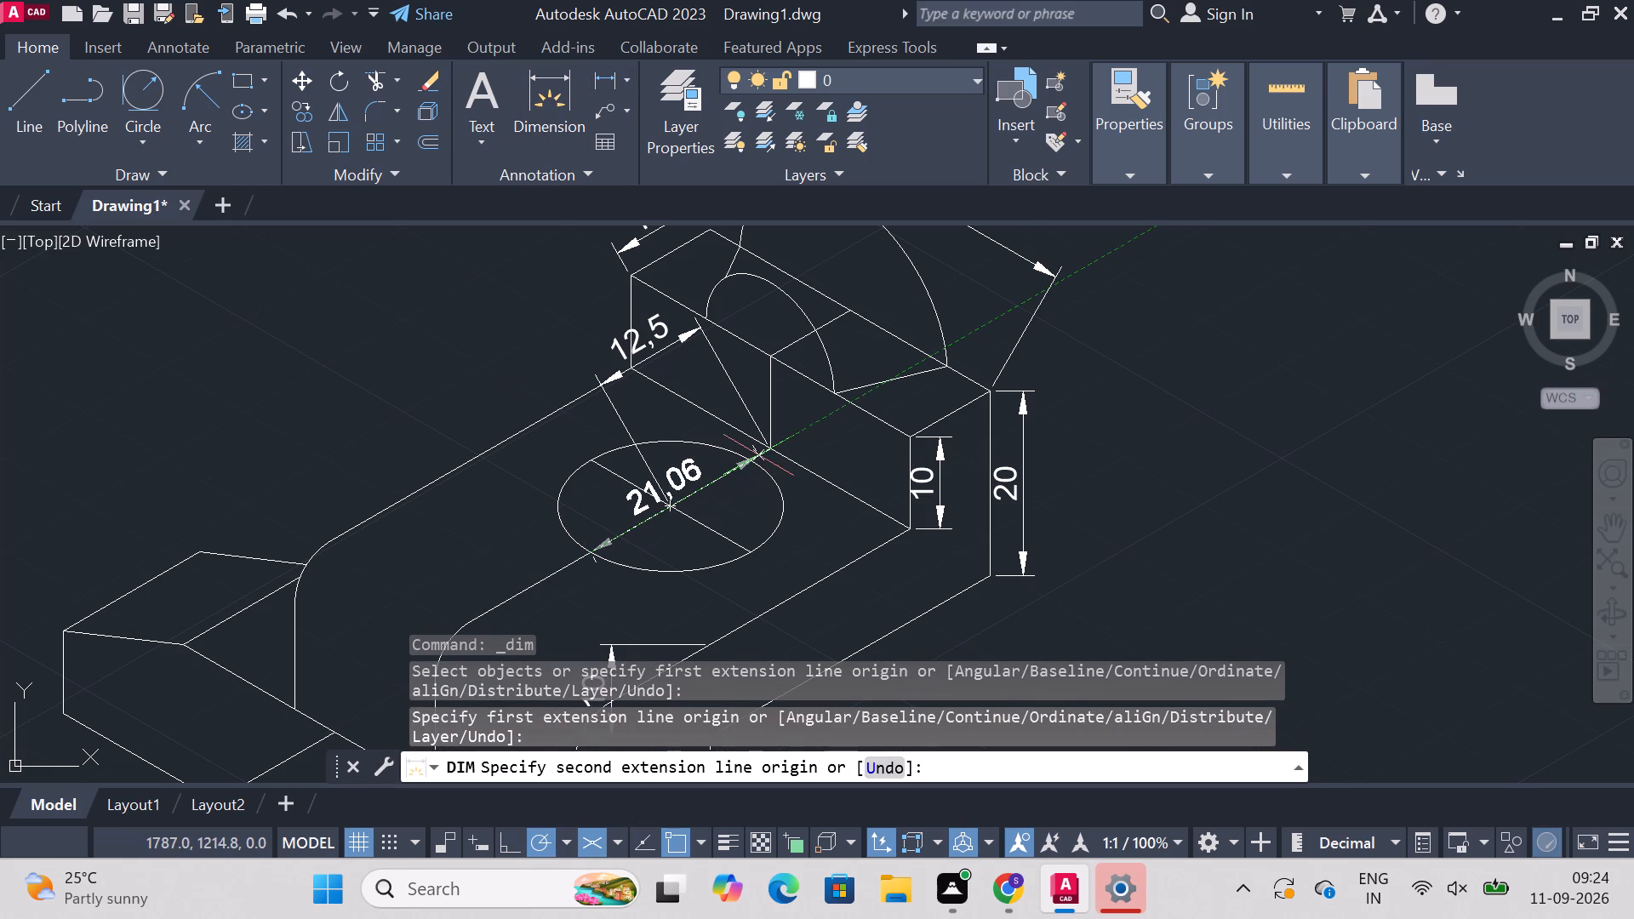
pyautogui.click(752, 459)
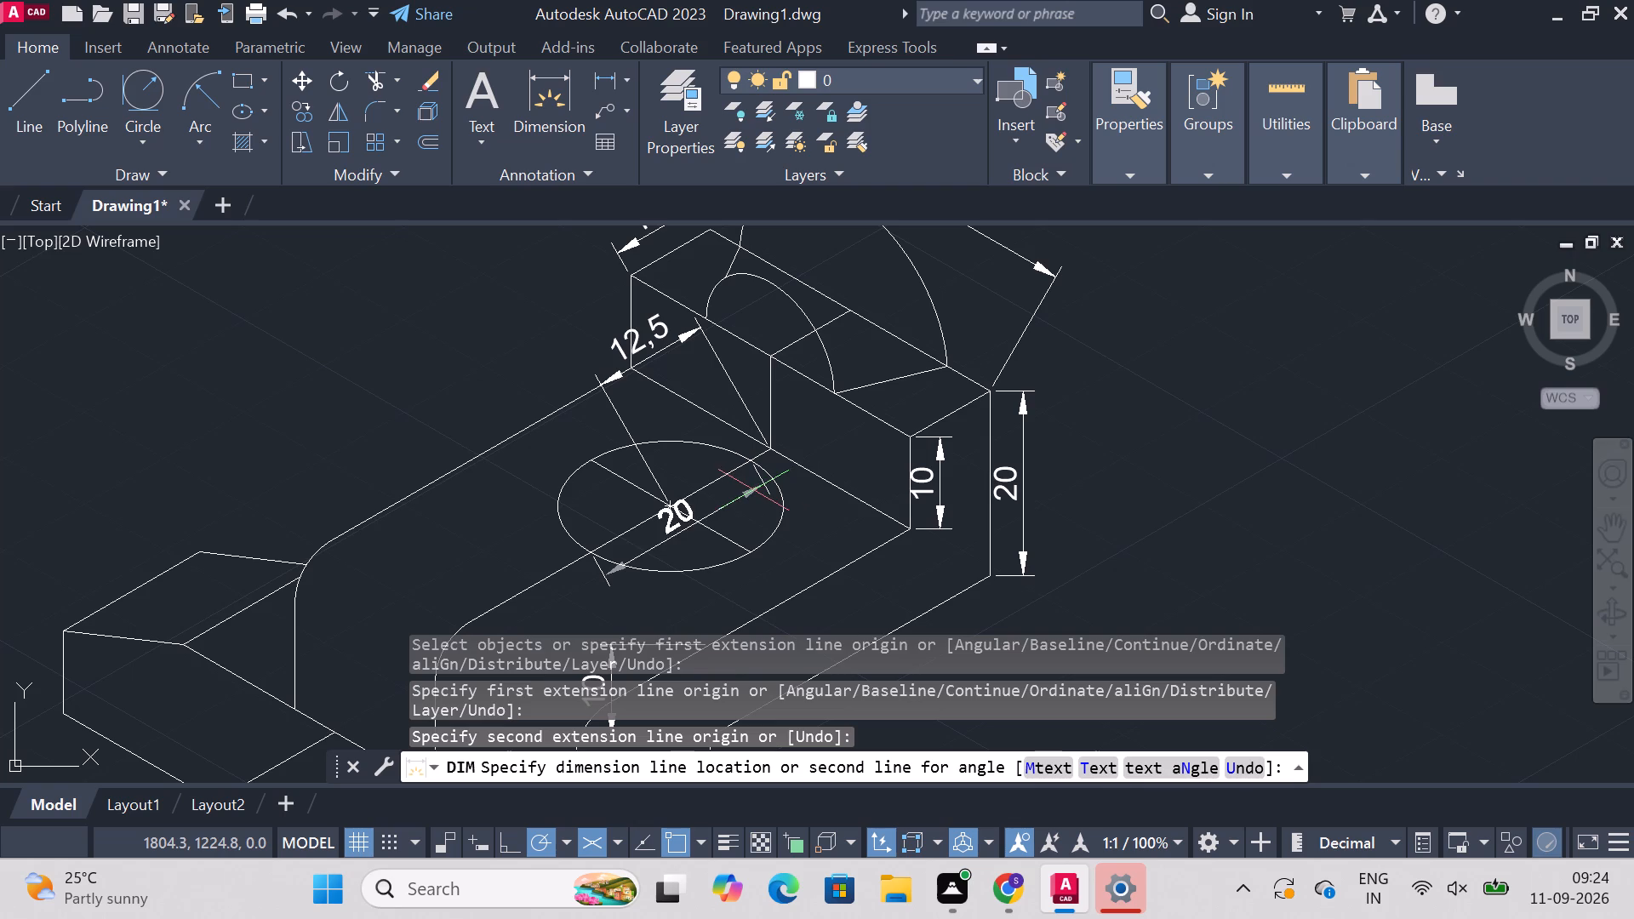
pyautogui.click(764, 502)
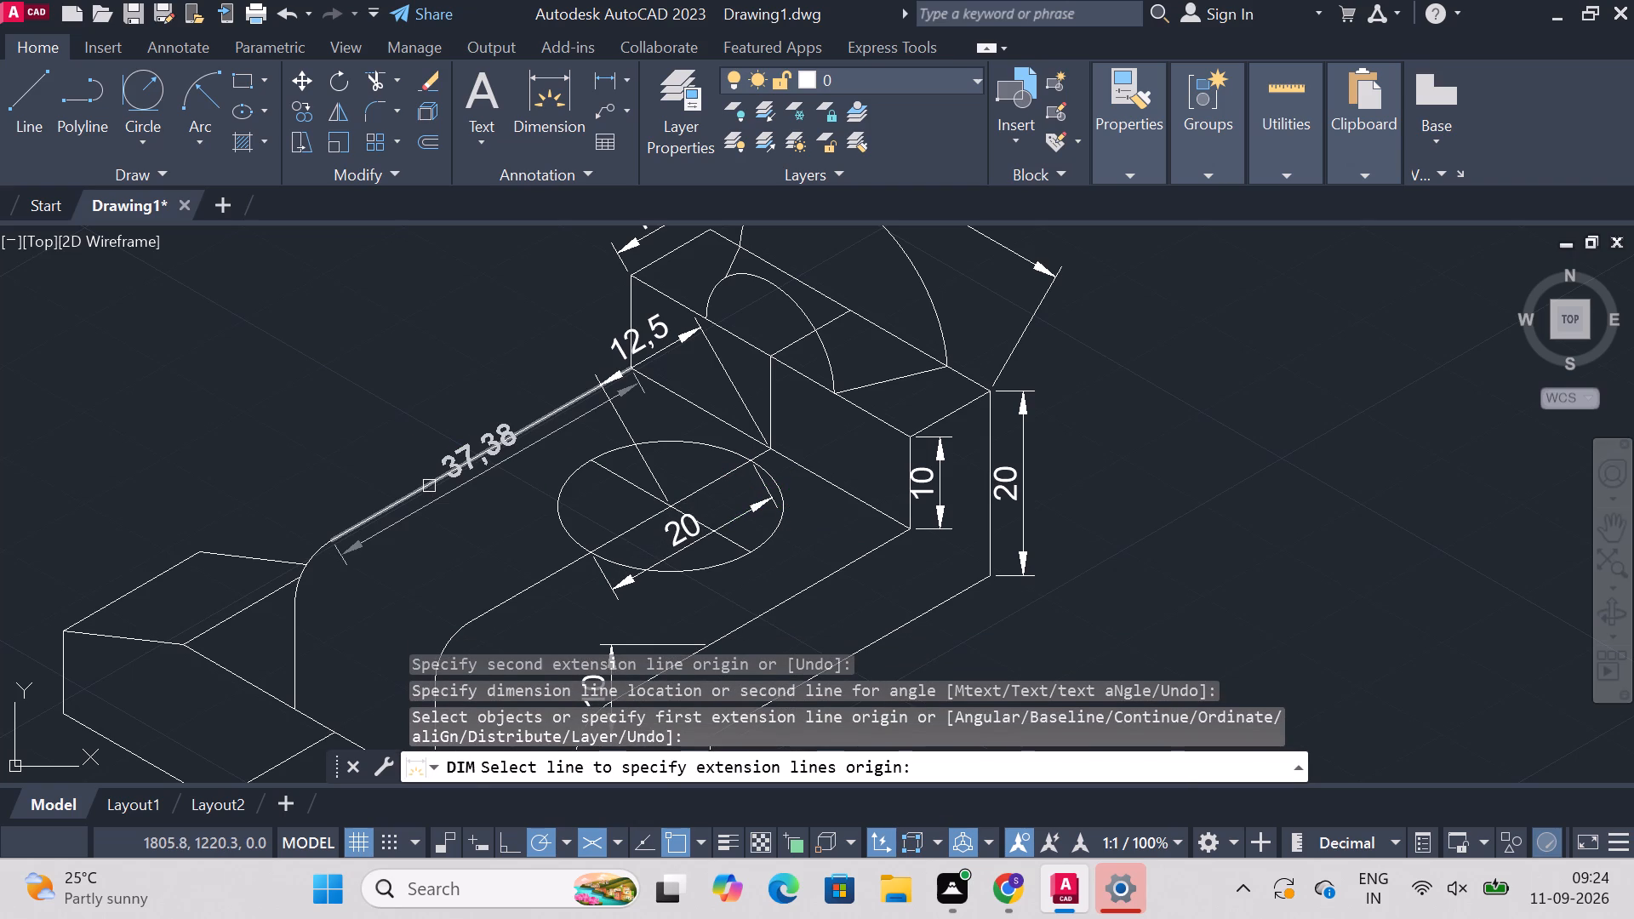
# Draw a vertical extension line about 8 mm upward from the lower end of the raised block's far fillet.
pyautogui.write('line')
pyautogui.press('Return')
pyautogui.press('Escape')
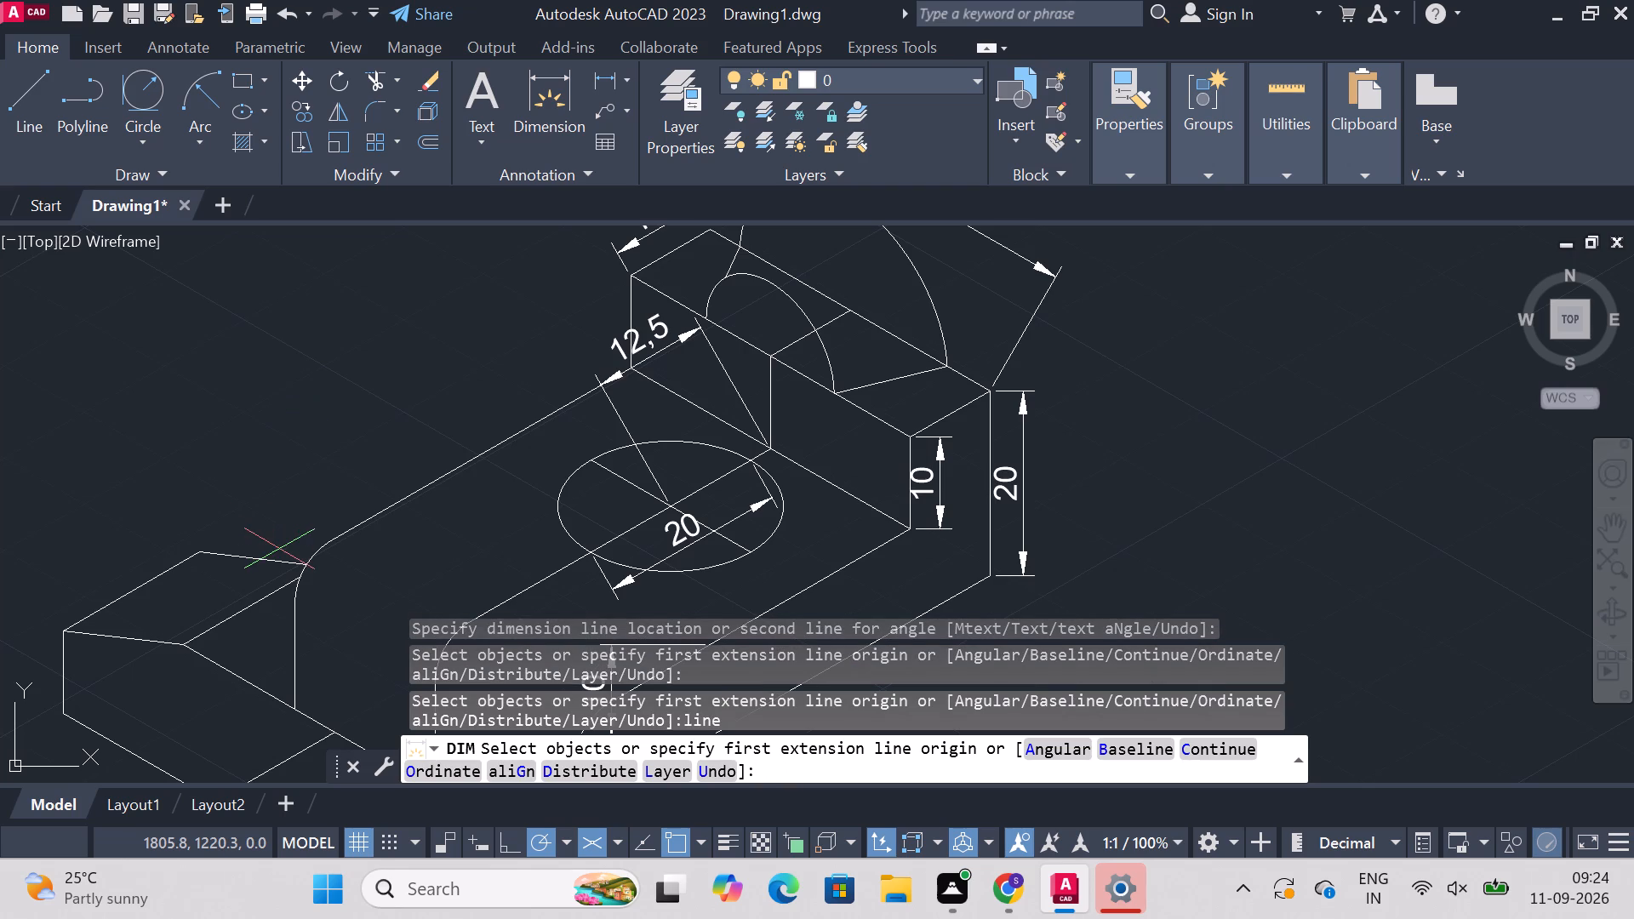
pyautogui.write('line')
pyautogui.press('Return')
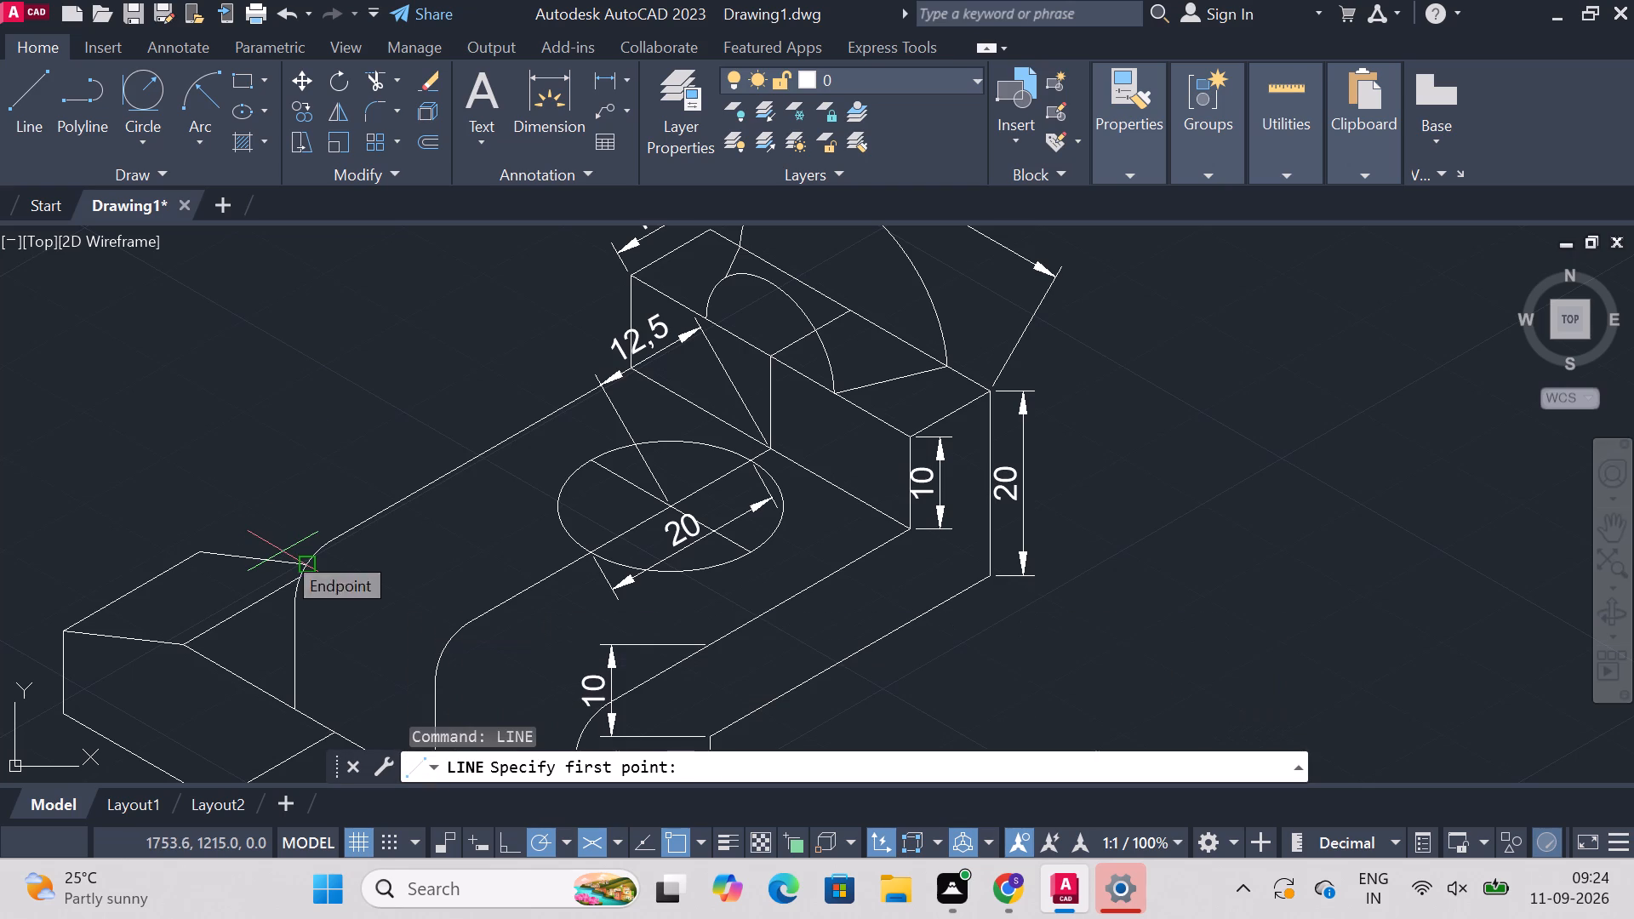
pyautogui.click(288, 604)
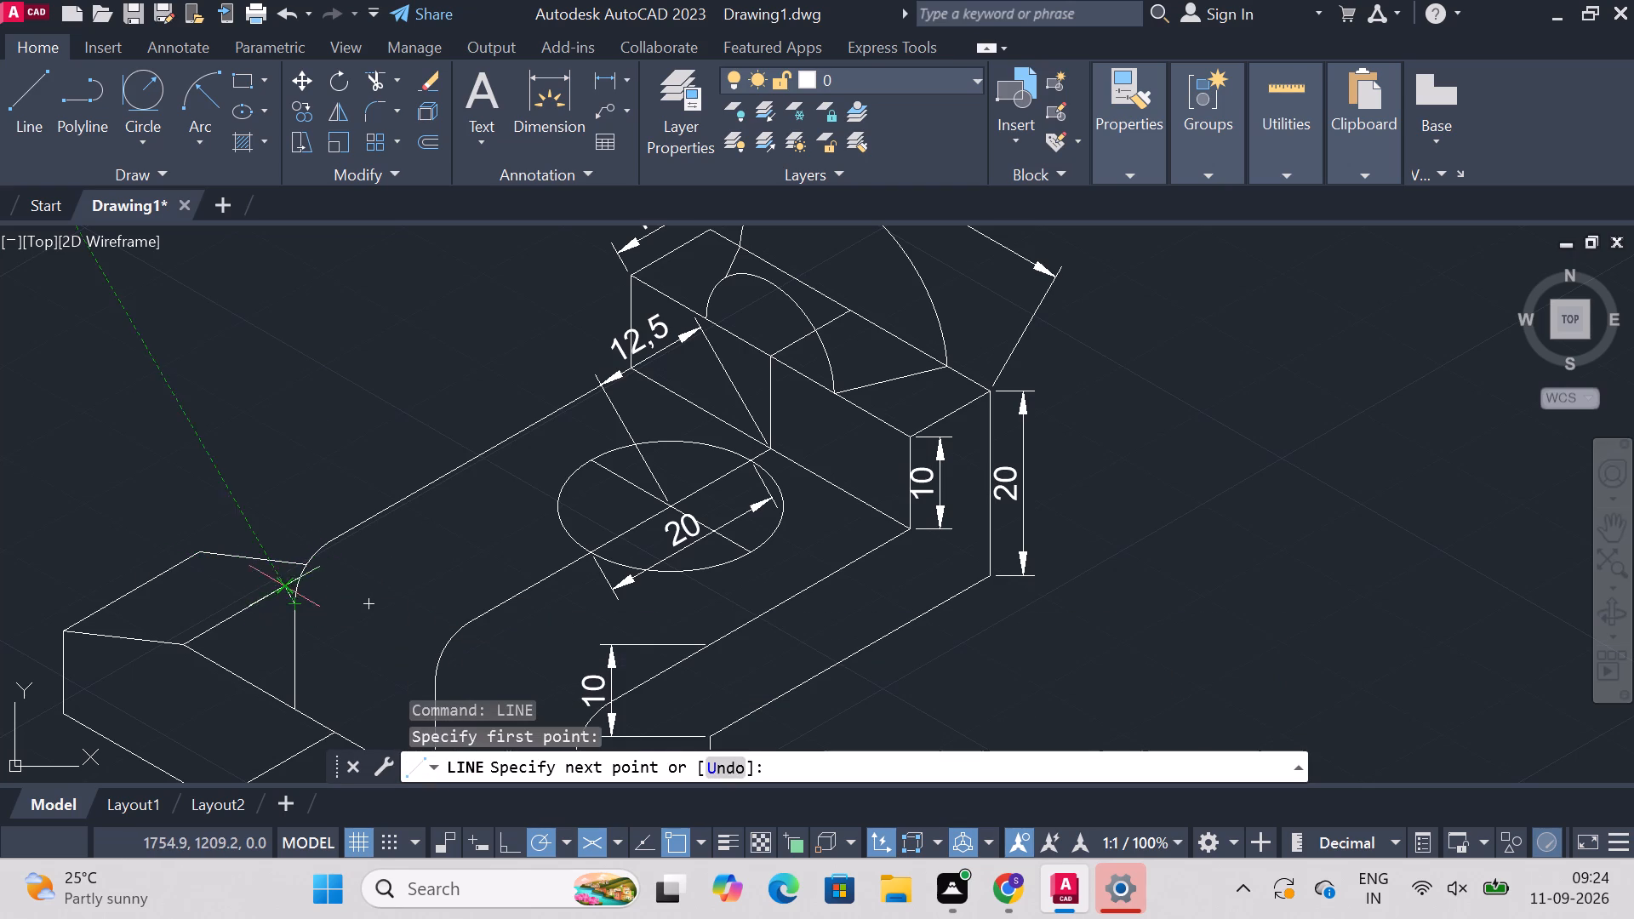
pyautogui.click(288, 528)
pyautogui.press('Escape')
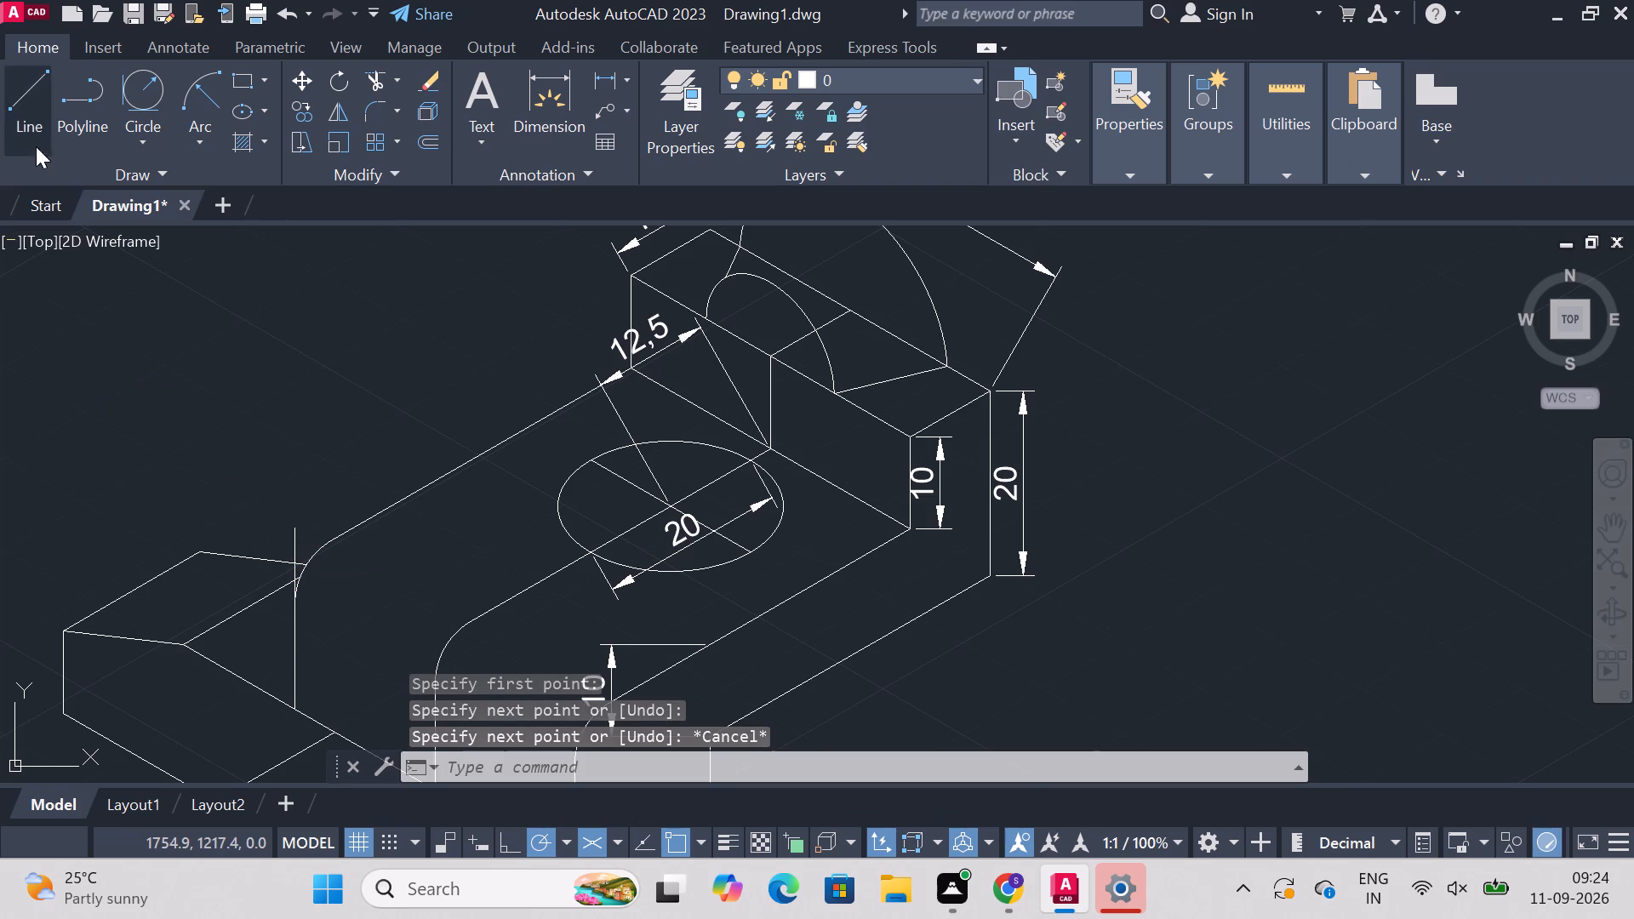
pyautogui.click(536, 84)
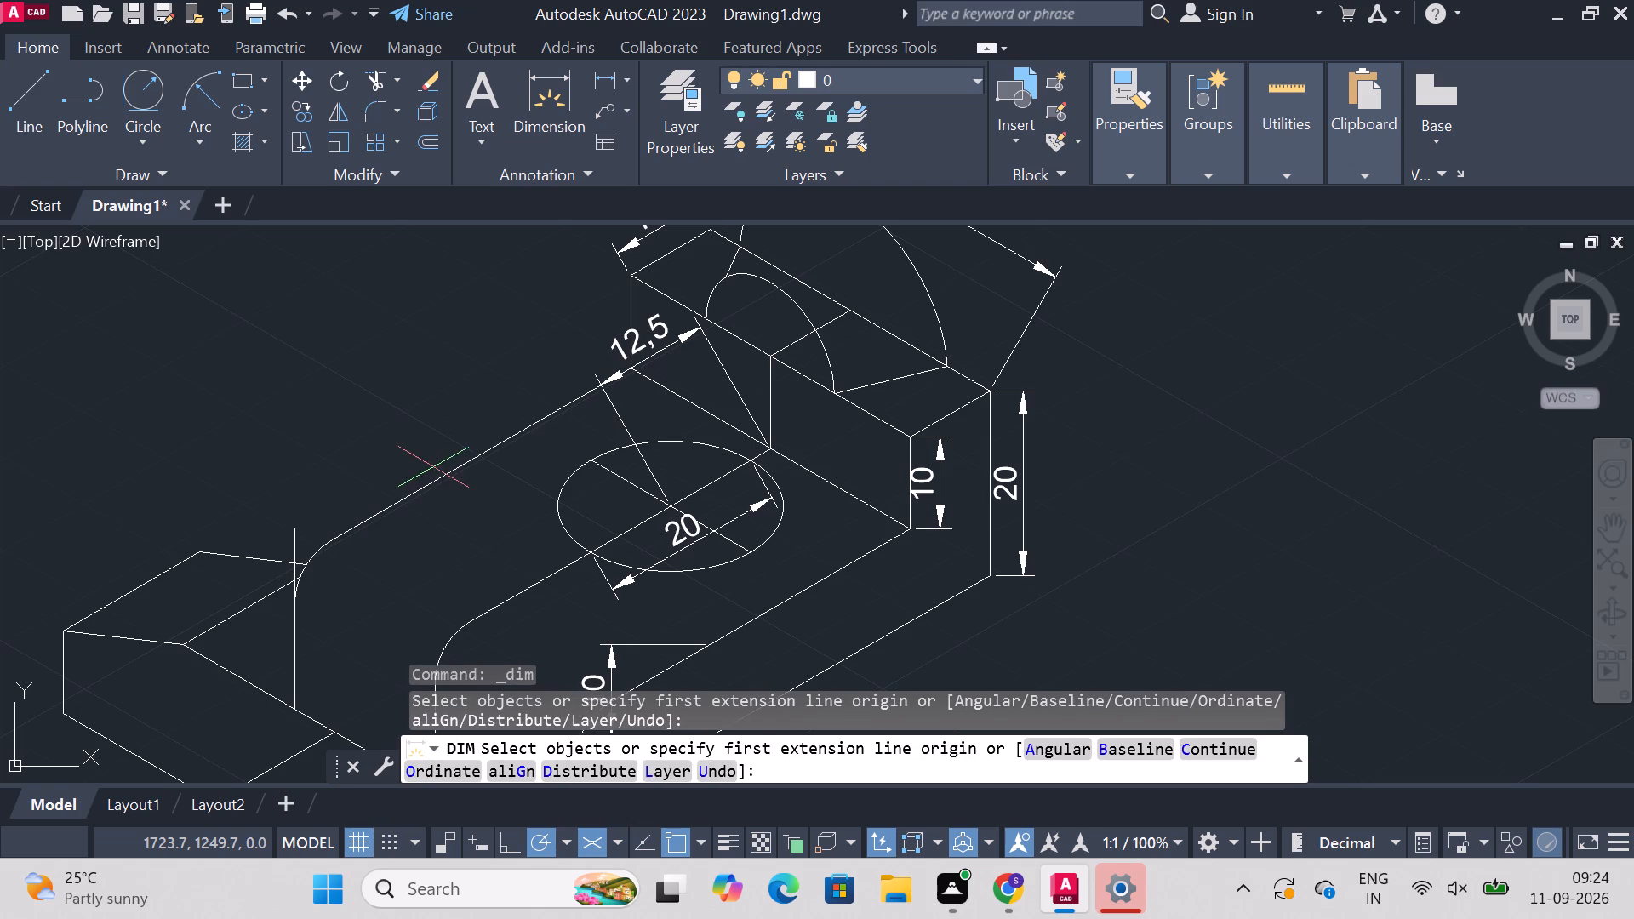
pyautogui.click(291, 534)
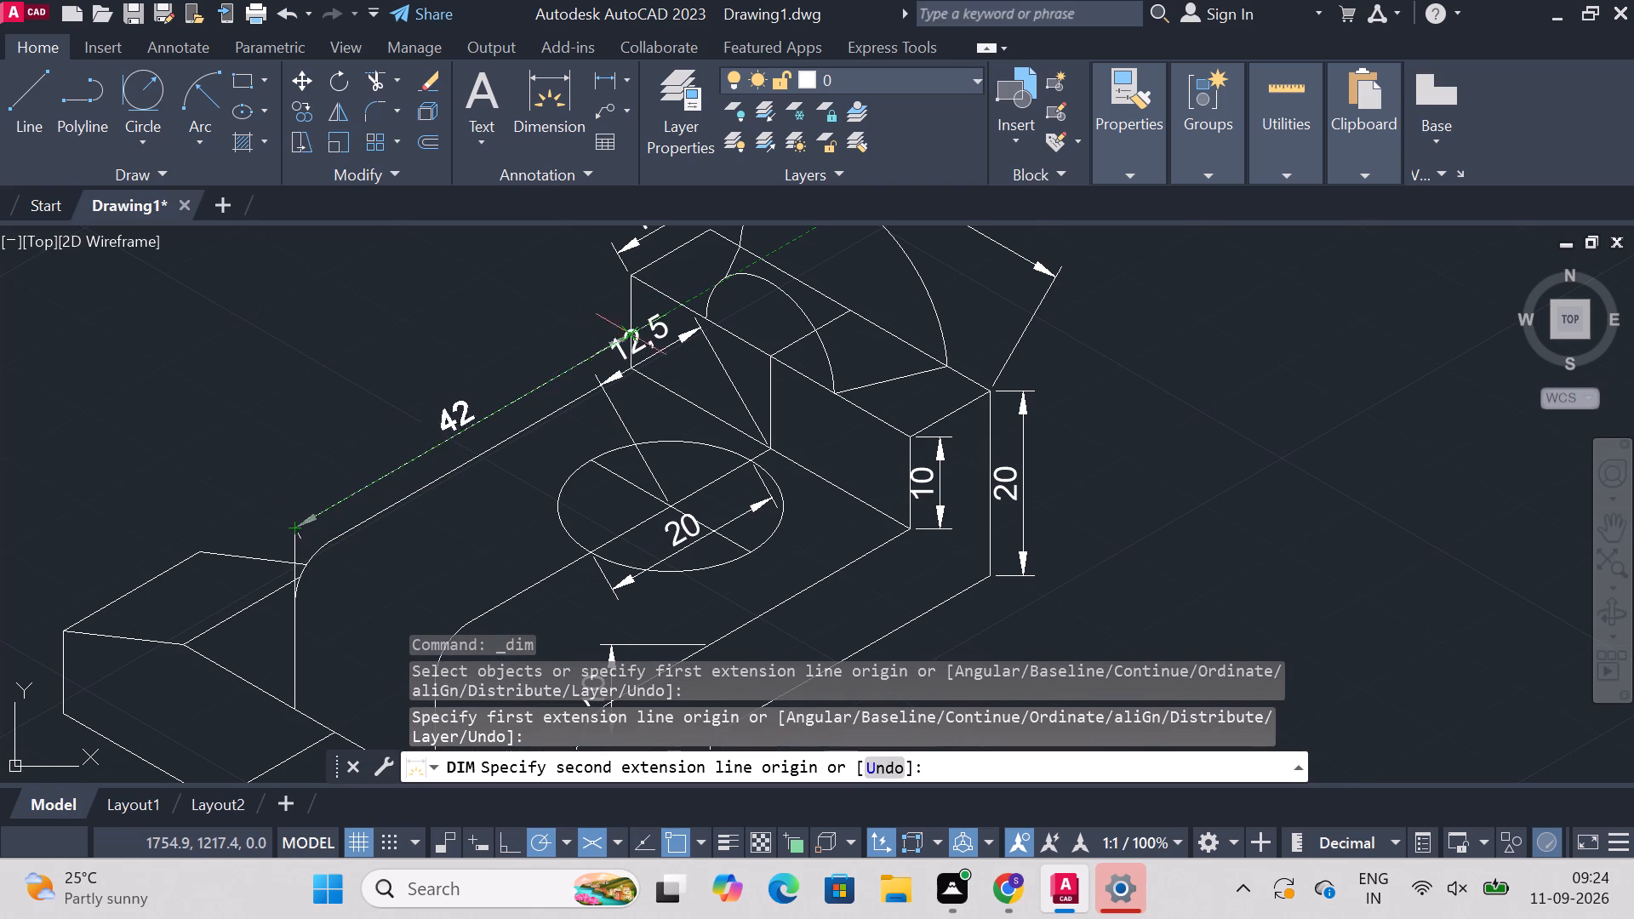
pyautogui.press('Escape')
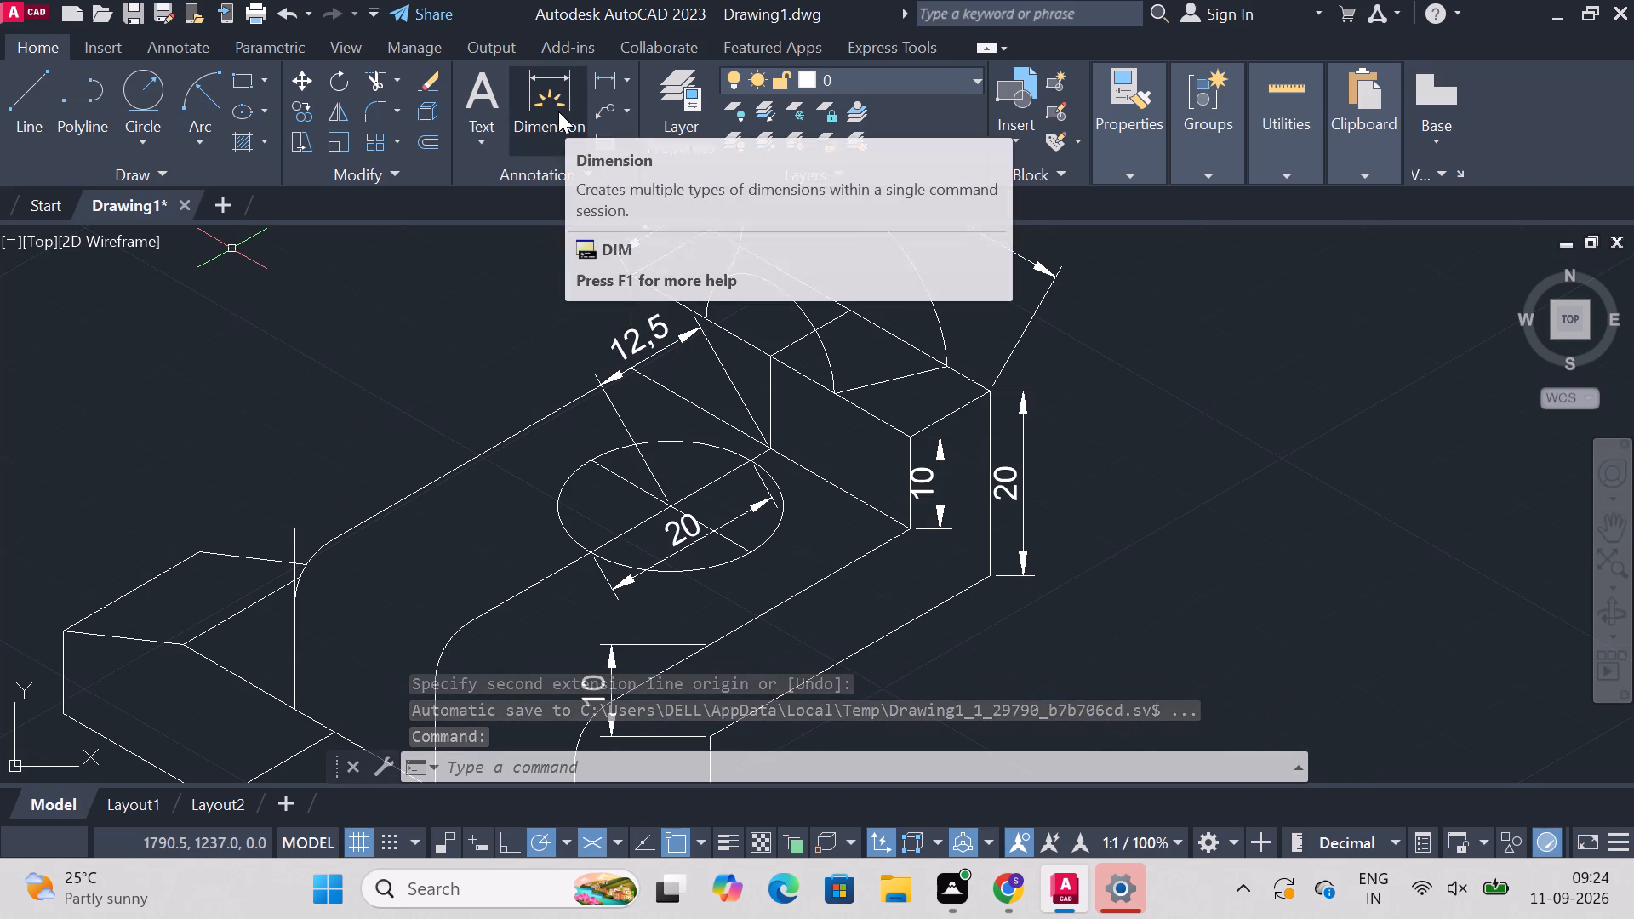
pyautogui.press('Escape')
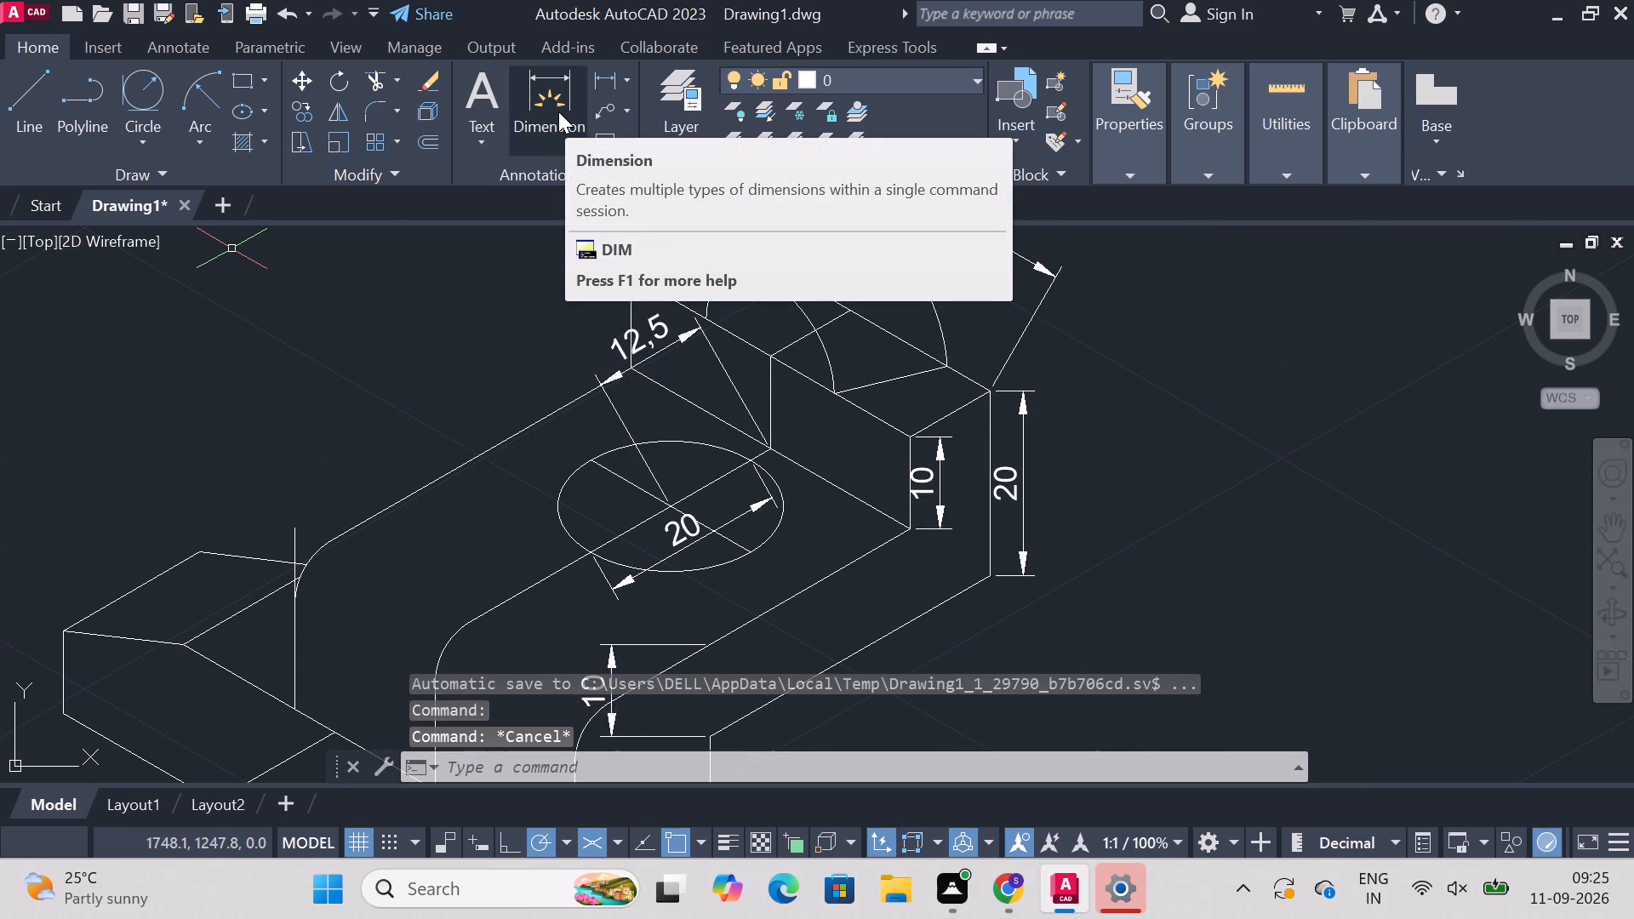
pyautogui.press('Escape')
# Extend the vertical extension line above the far fillet with another line about 13 mm straight up from its top end.
pyautogui.write('line')
pyautogui.press('Return')
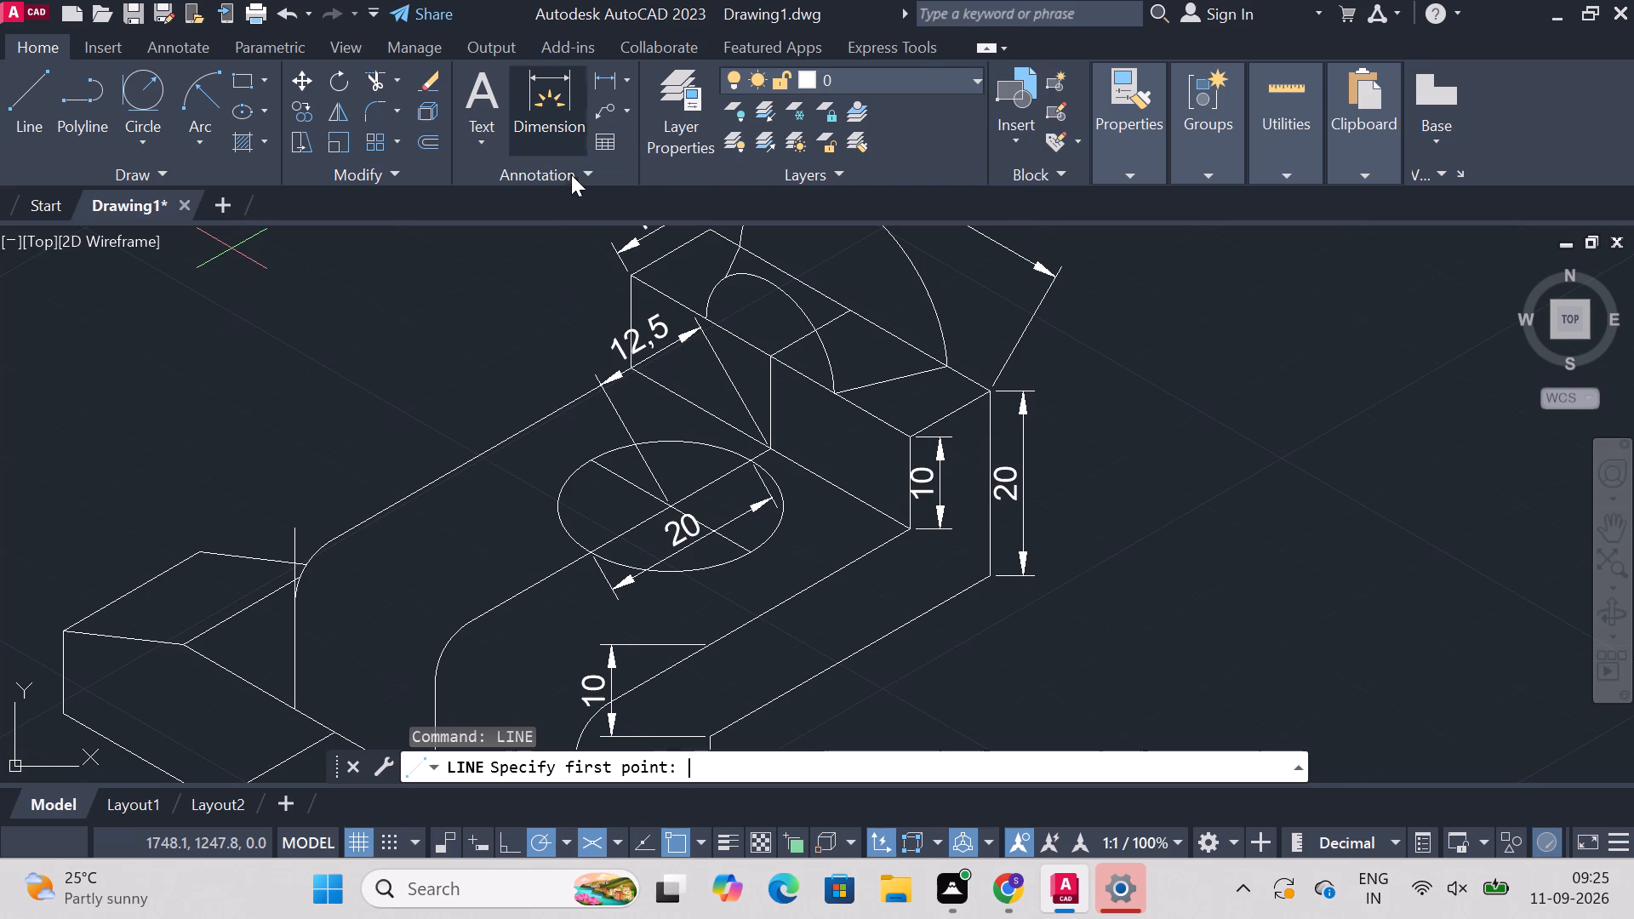
pyautogui.click(291, 535)
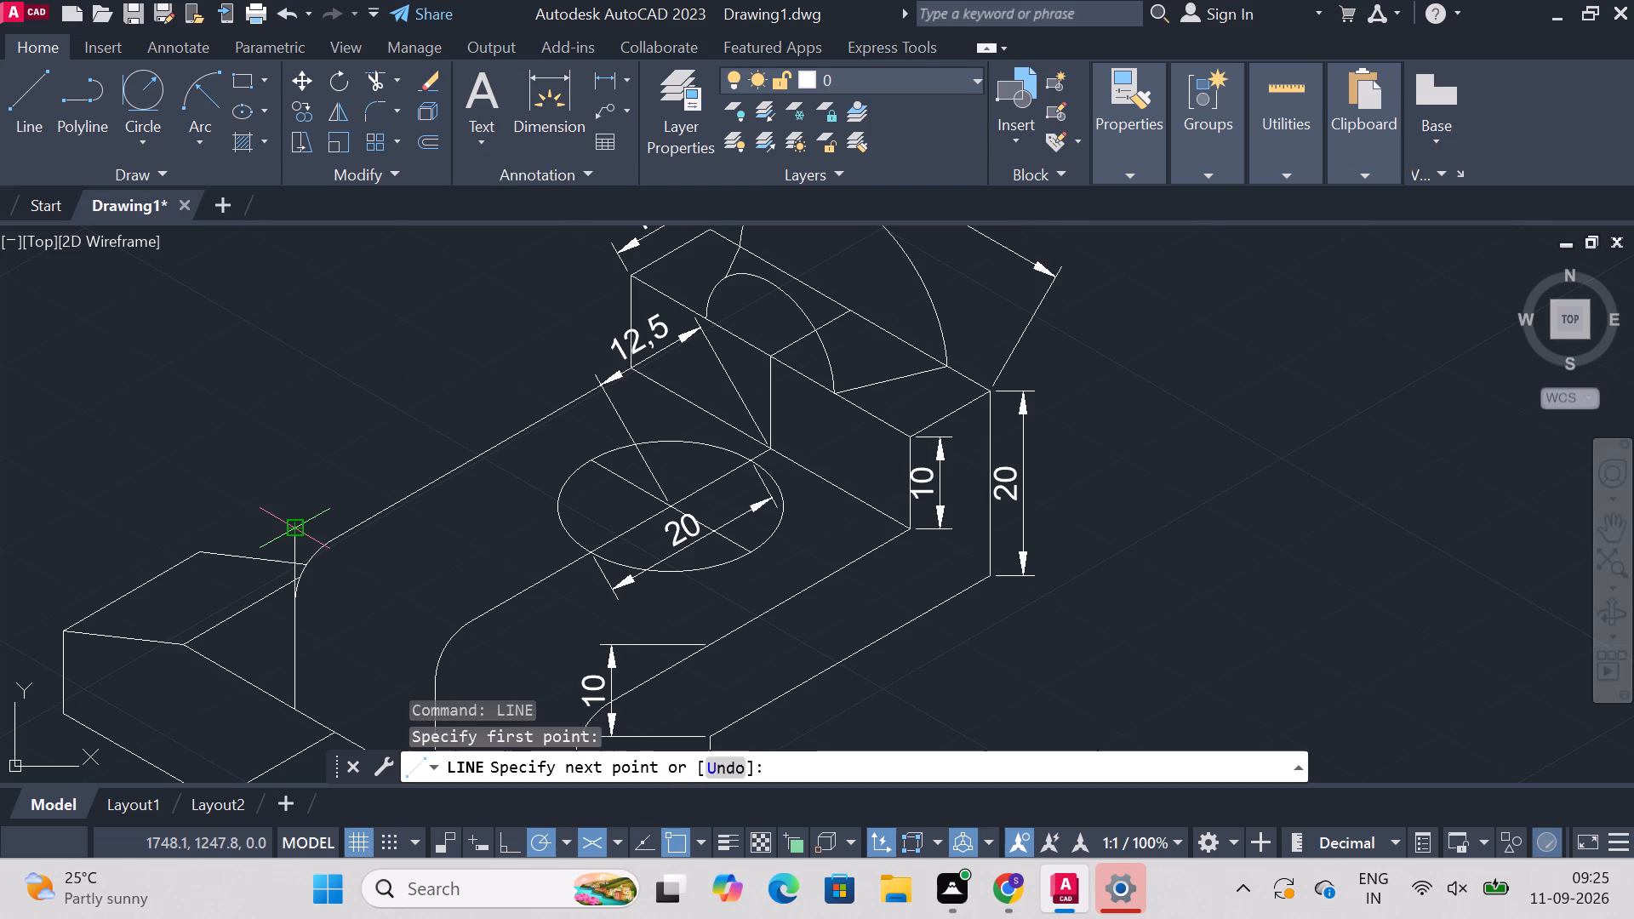
pyautogui.click(298, 405)
pyautogui.press('Escape')
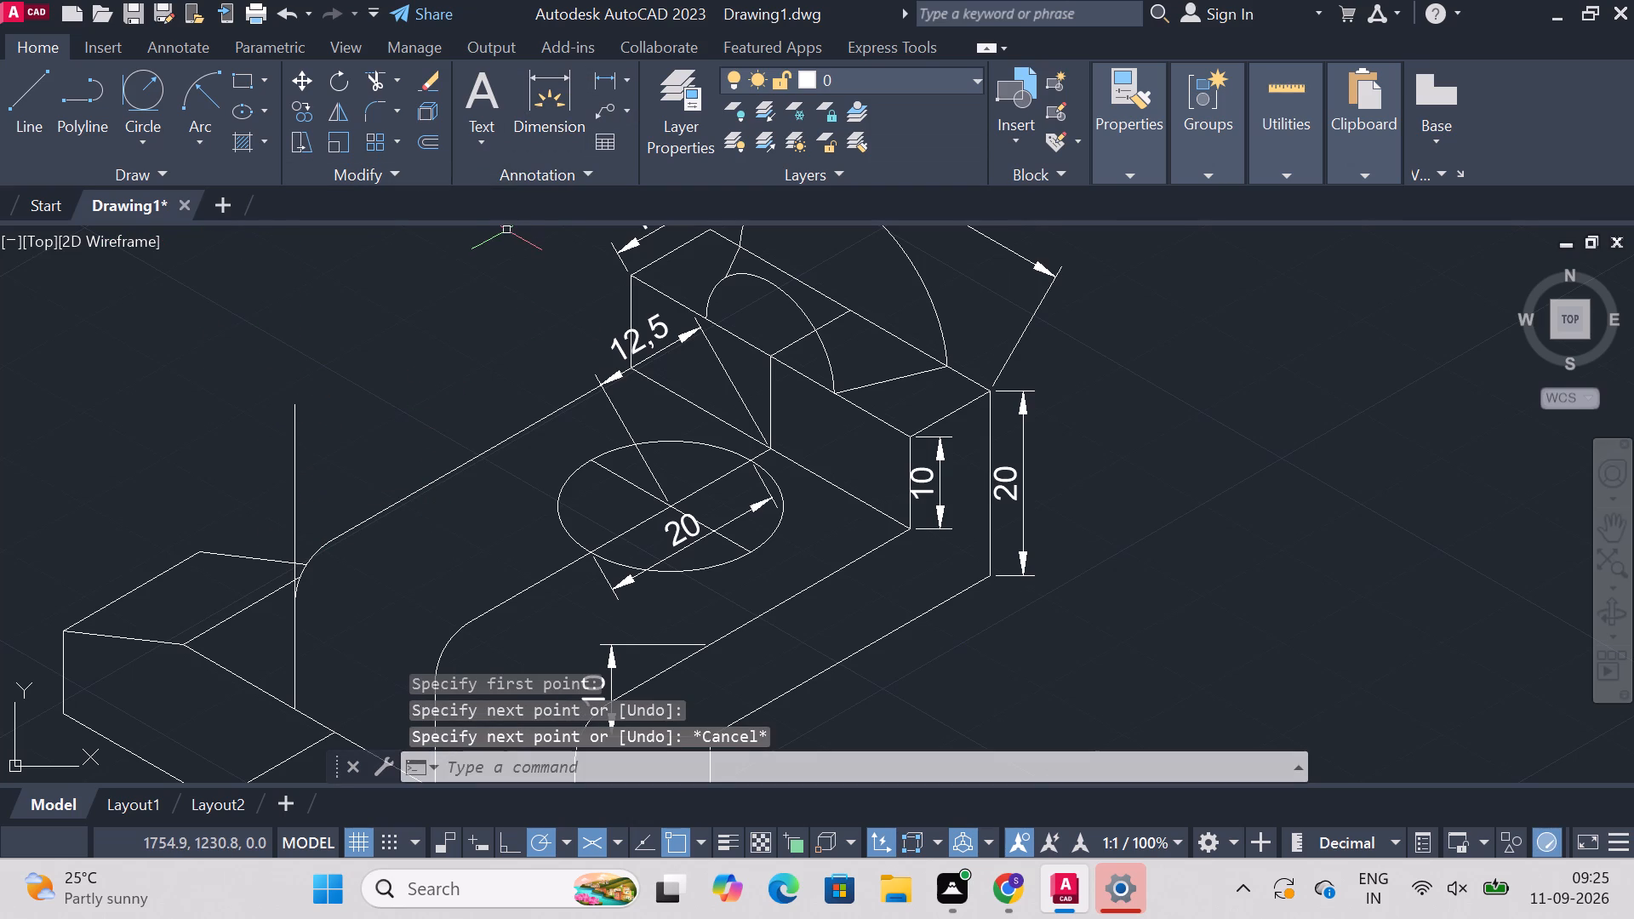
# Draw a line about 42 mm long from the rear step's upper far corner, parallel to the raised block's long edge, to the vertical extension line.
pyautogui.click(22, 94)
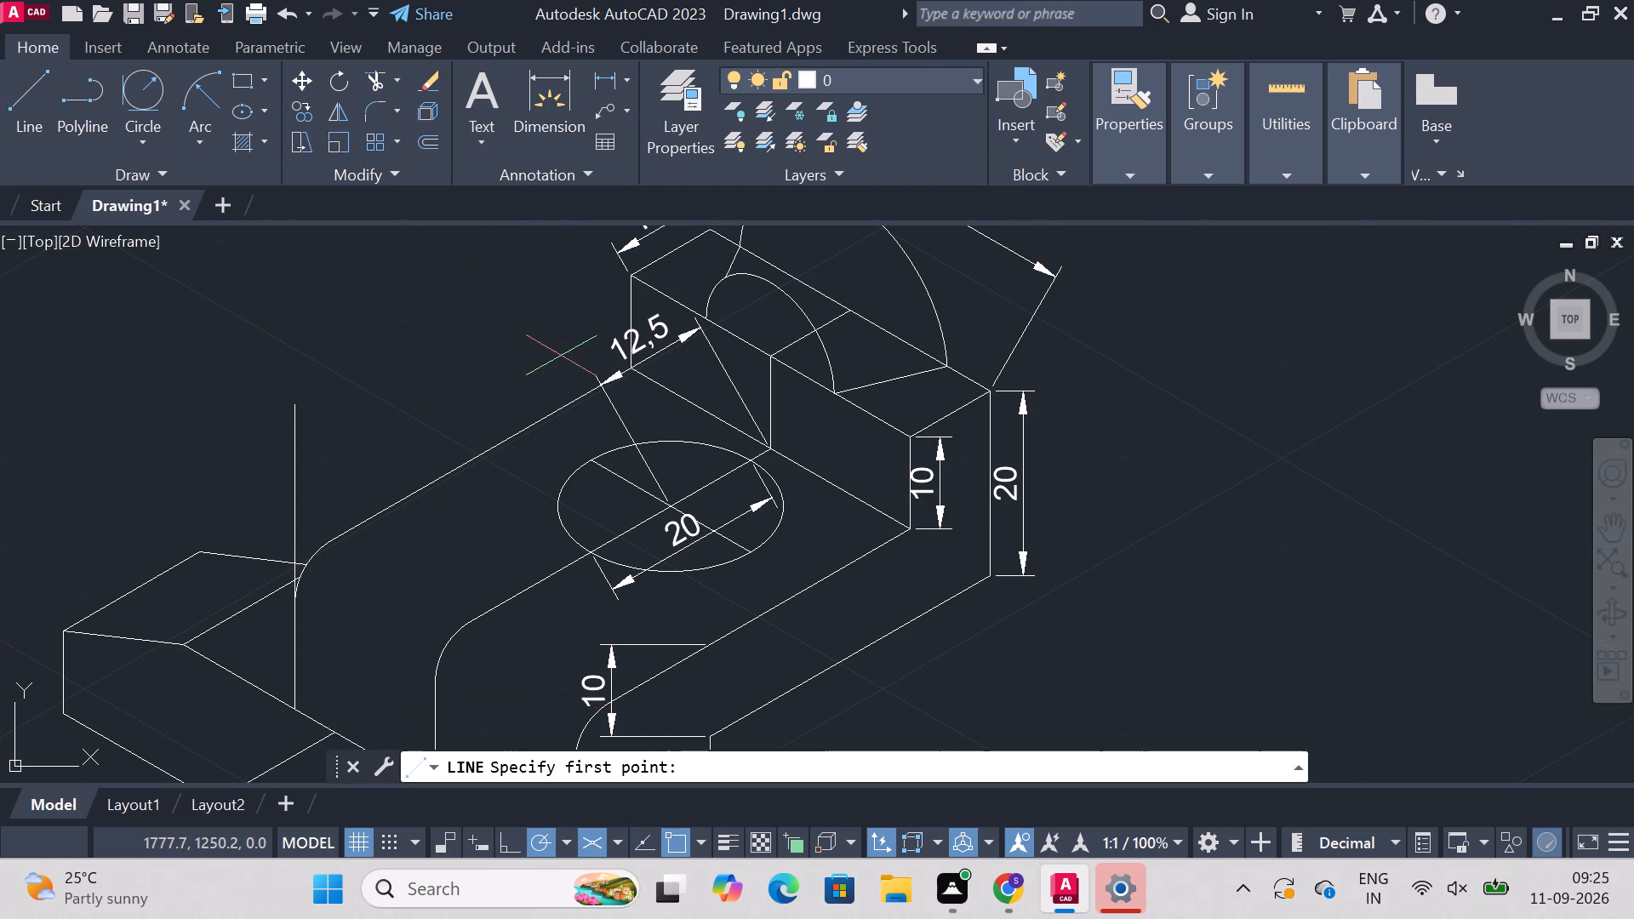
pyautogui.click(636, 275)
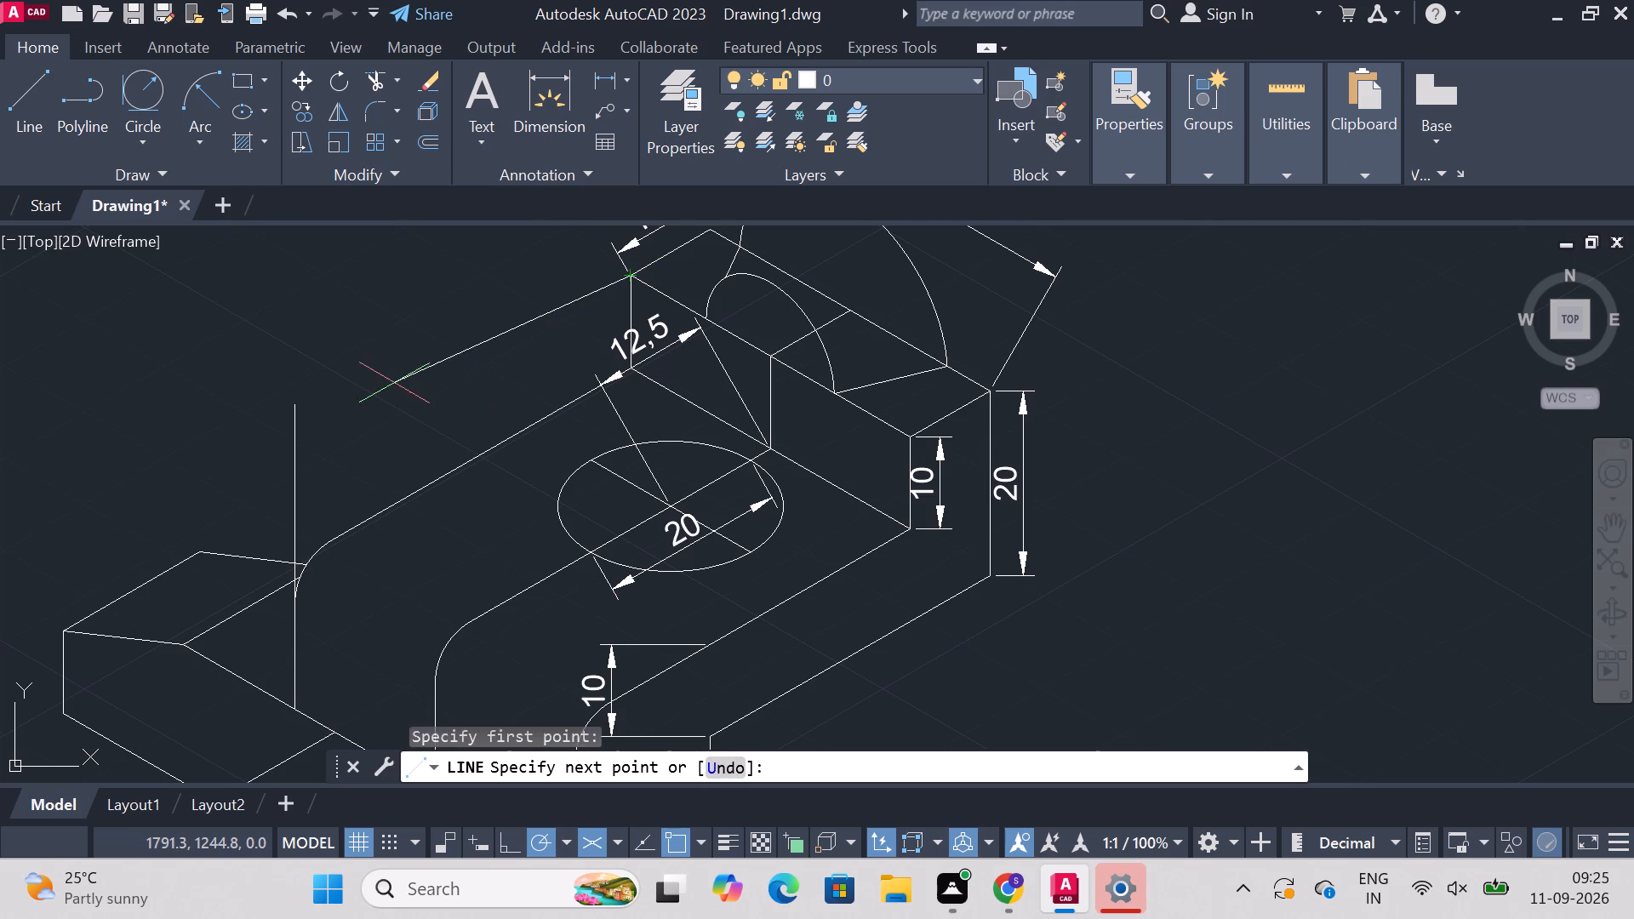
pyautogui.click(299, 476)
pyautogui.press('Escape')
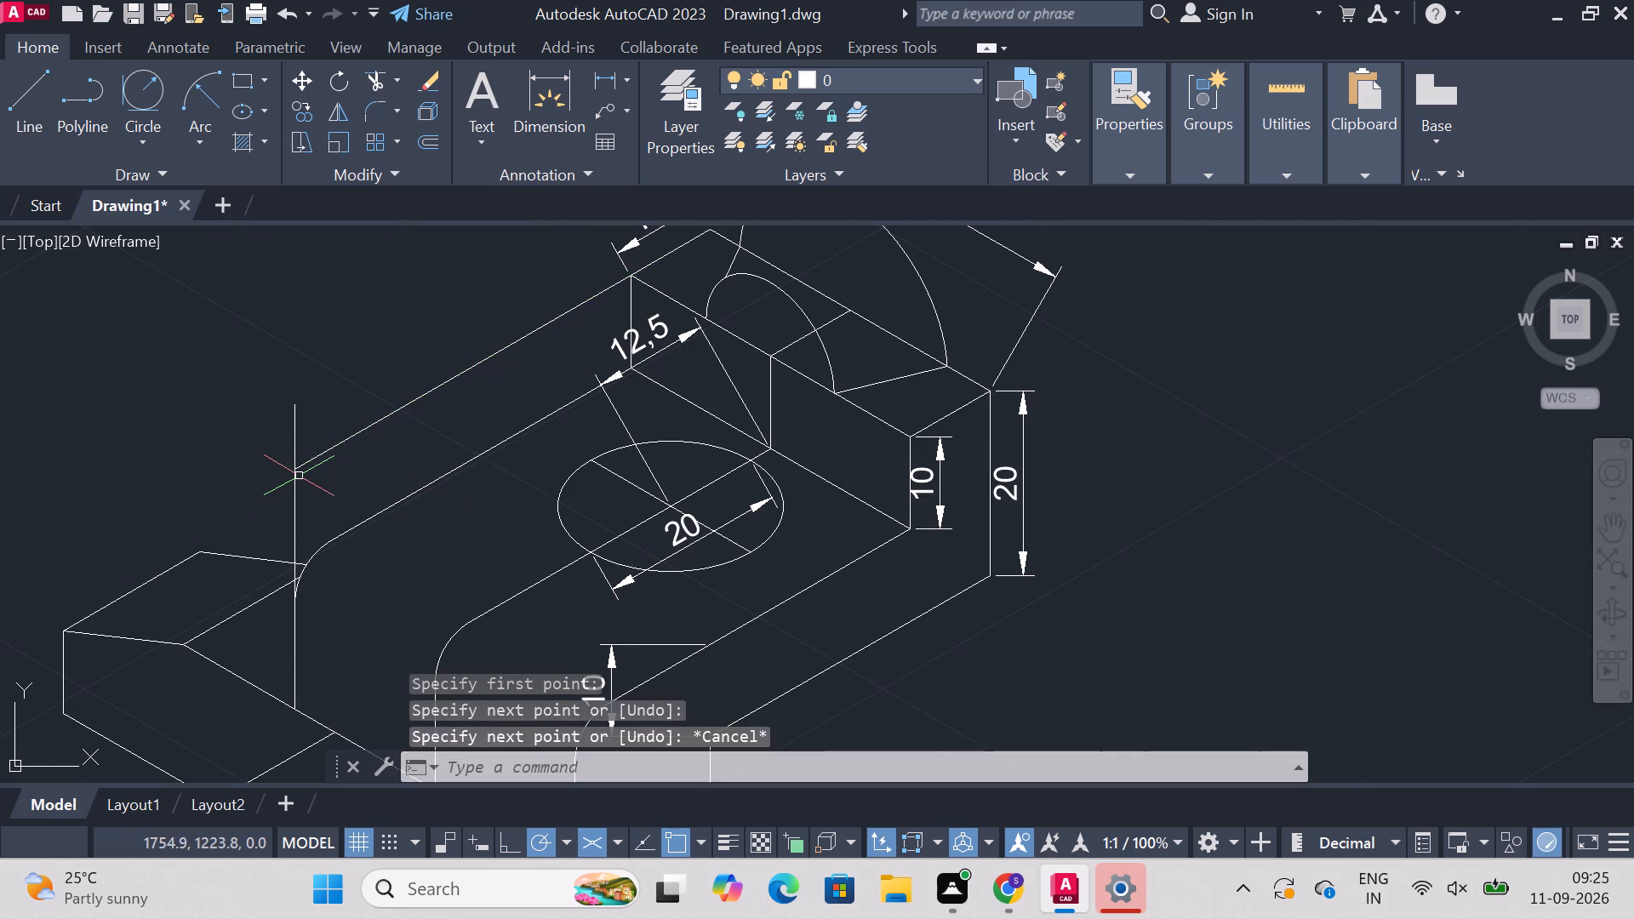
# Trim the part of the vertical extension line that projects above the new sloped line.
pyautogui.write('trim')
pyautogui.press('Return')
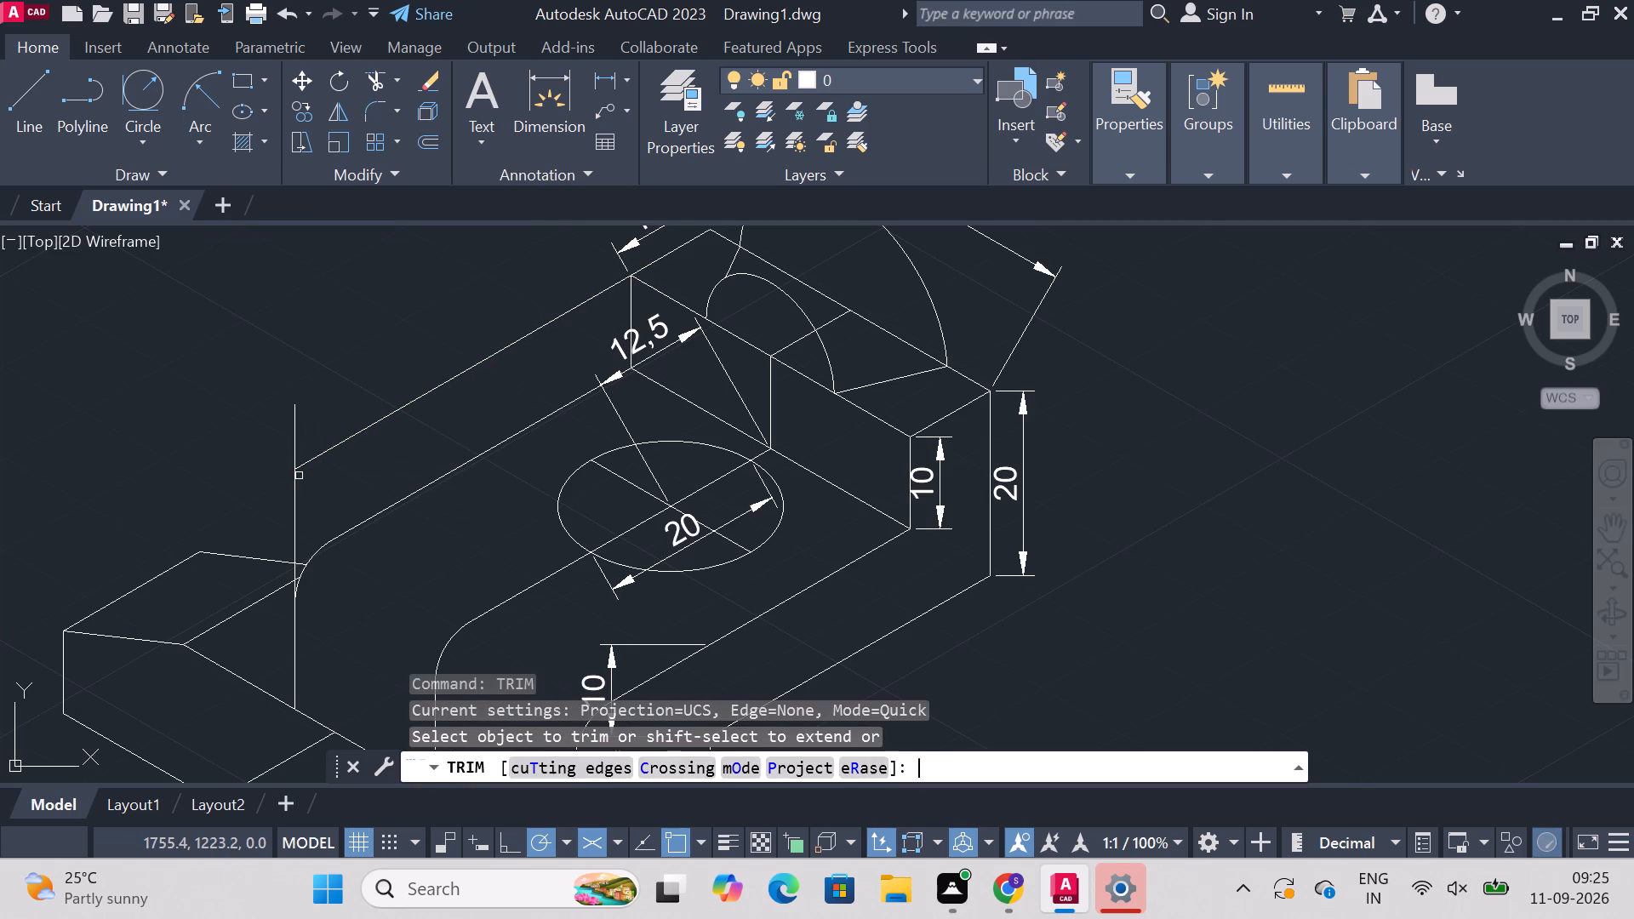
pyautogui.click(291, 429)
pyautogui.press('Escape')
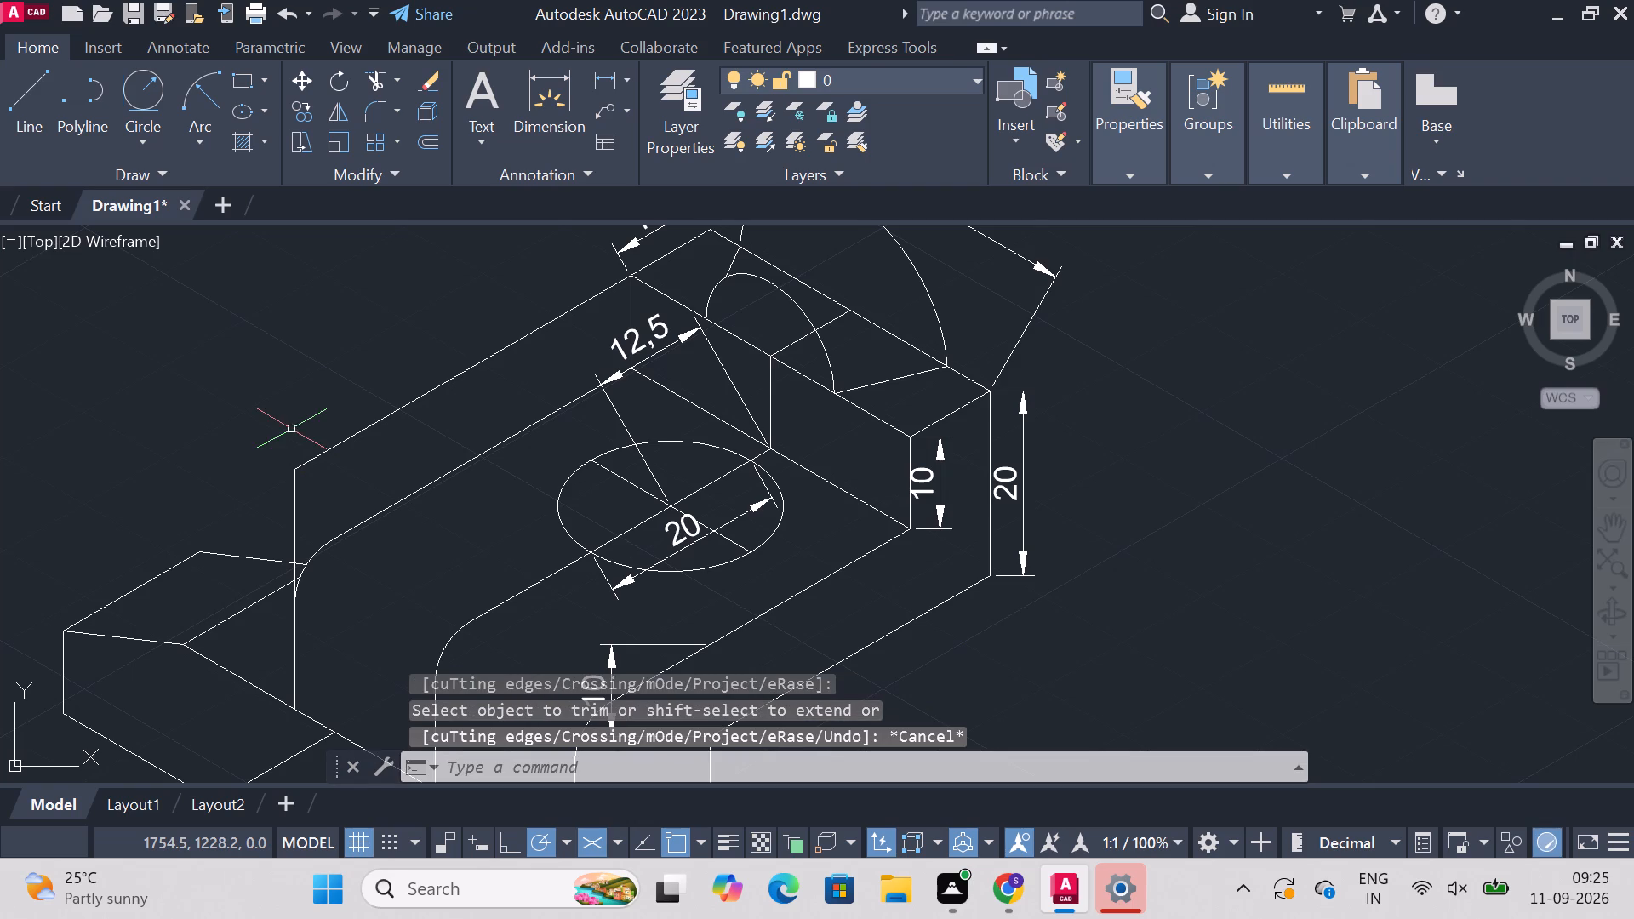
# Dimension the length of the sloped construction line, placing the dimension parallel to it on its outer side.
pyautogui.click(537, 89)
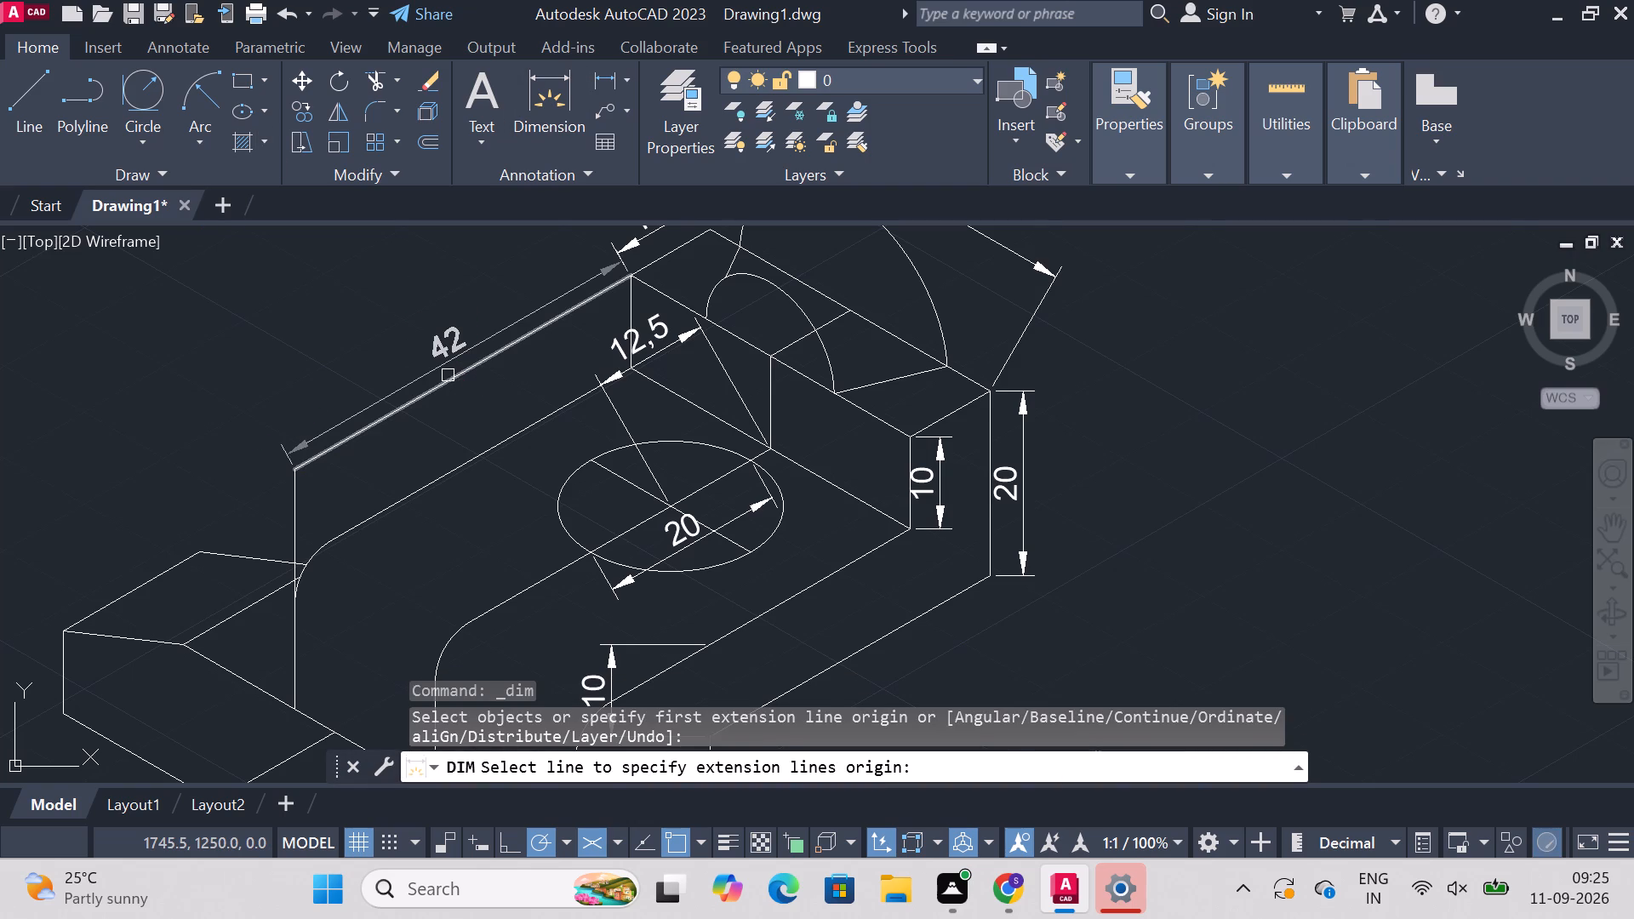
pyautogui.click(448, 375)
pyautogui.click(425, 359)
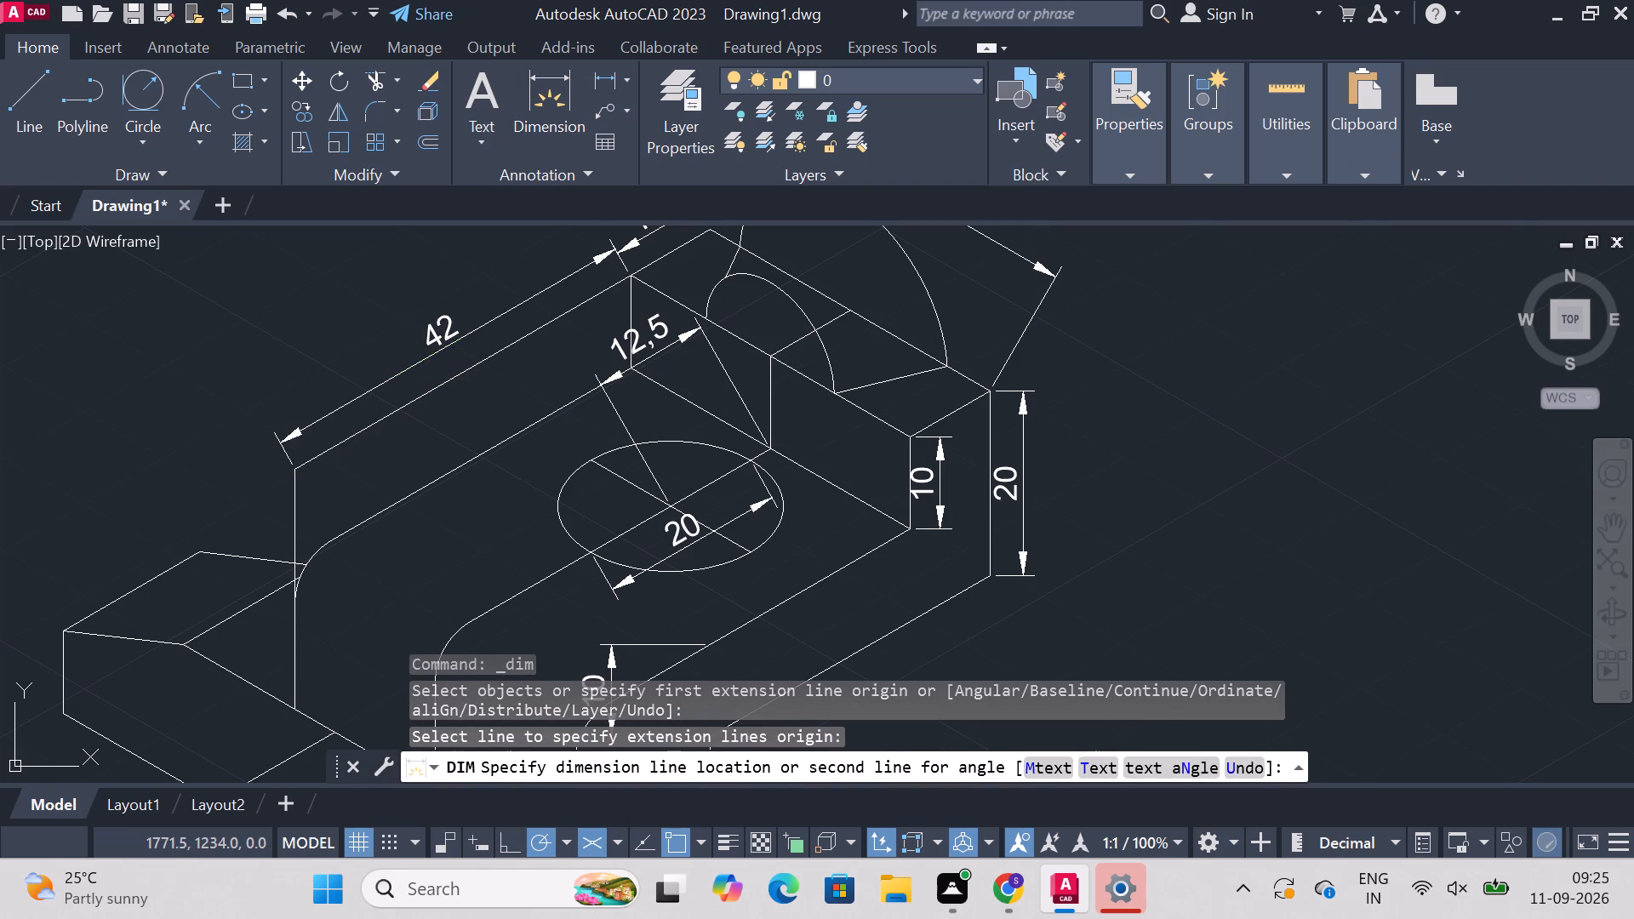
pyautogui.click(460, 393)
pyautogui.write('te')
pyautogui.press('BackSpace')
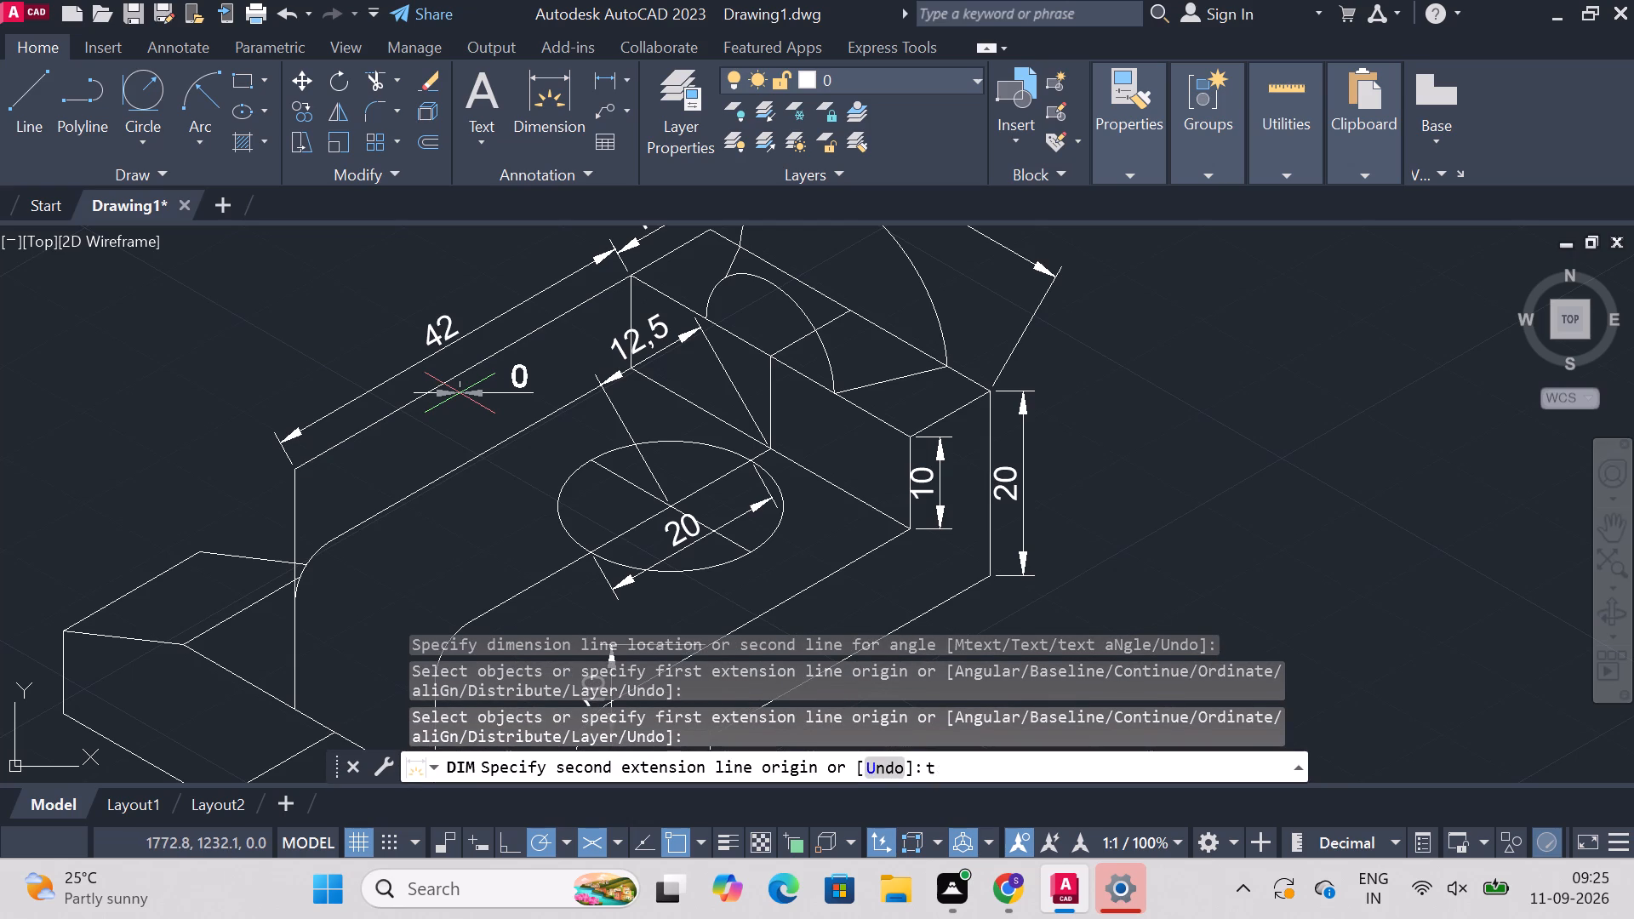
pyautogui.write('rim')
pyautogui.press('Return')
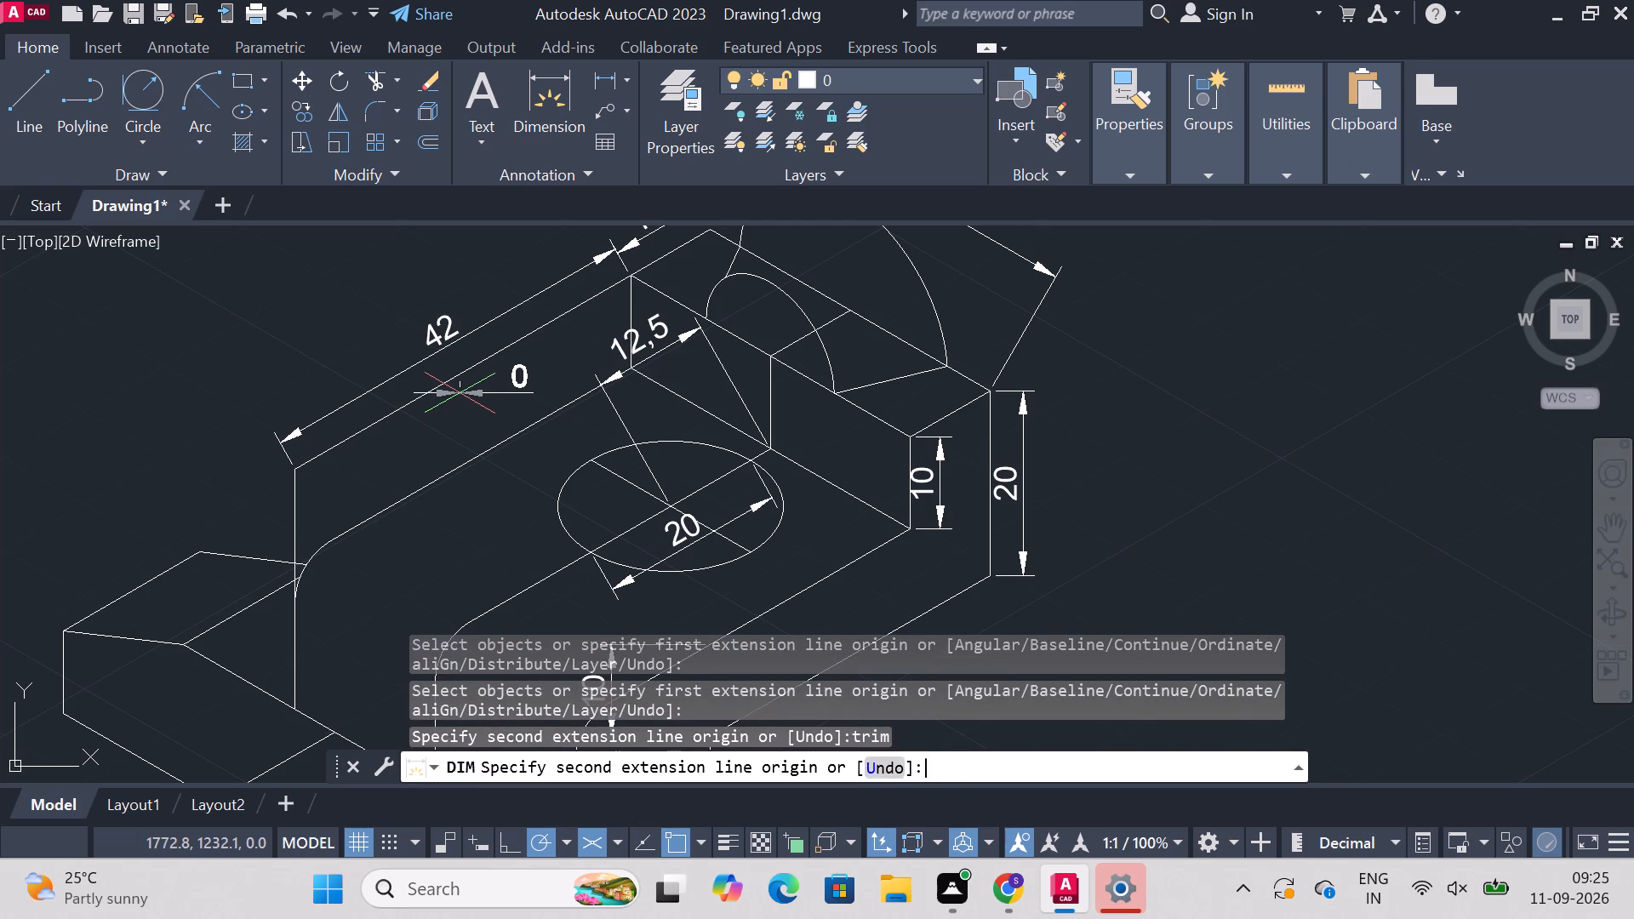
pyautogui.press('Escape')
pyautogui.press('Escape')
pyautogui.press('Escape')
# Remove the sloped construction line under its length dimension with Trim, keeping the dimension.
pyautogui.write('trim')
pyautogui.press('Return')
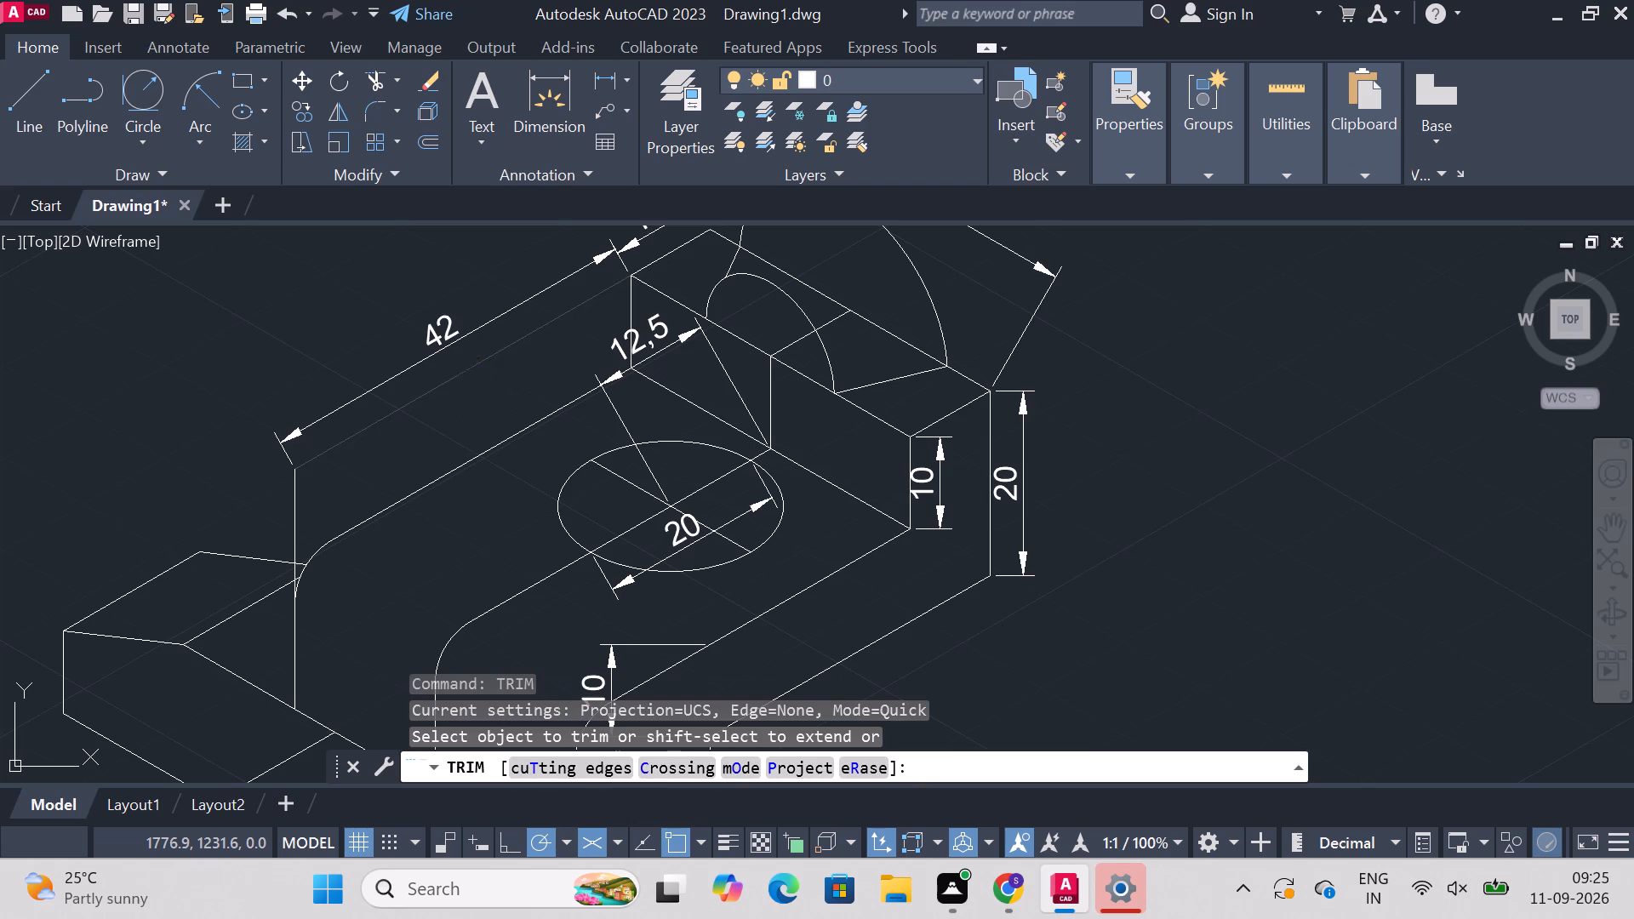
pyautogui.click(467, 377)
pyautogui.moveTo(467, 377); pyautogui.dragTo(459, 374)
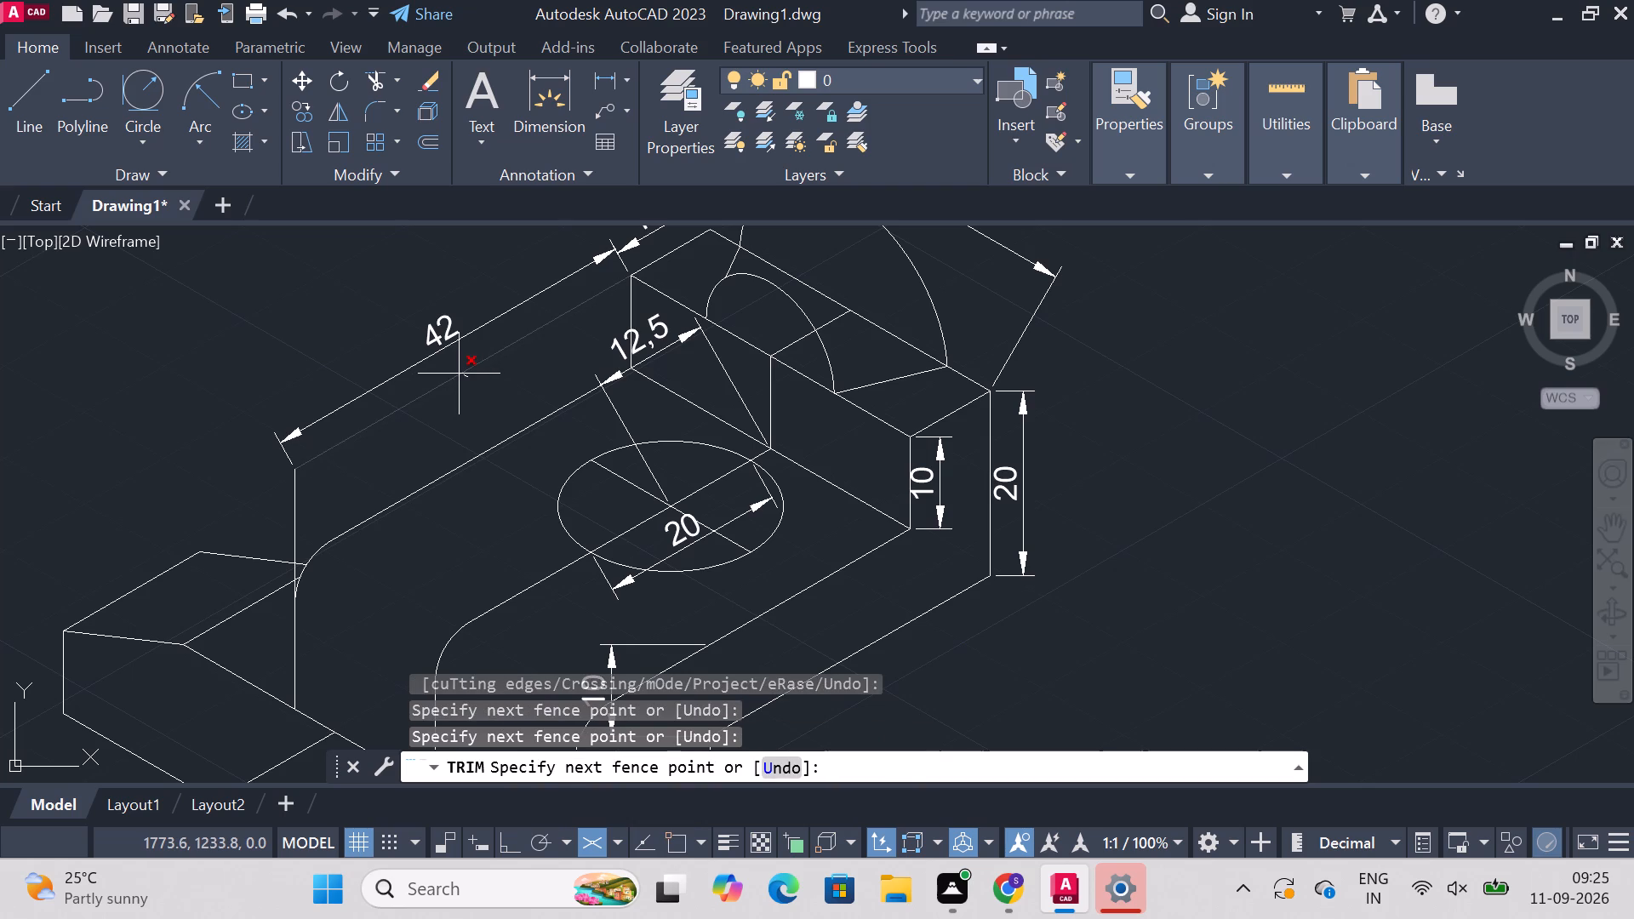
pyautogui.click(459, 374)
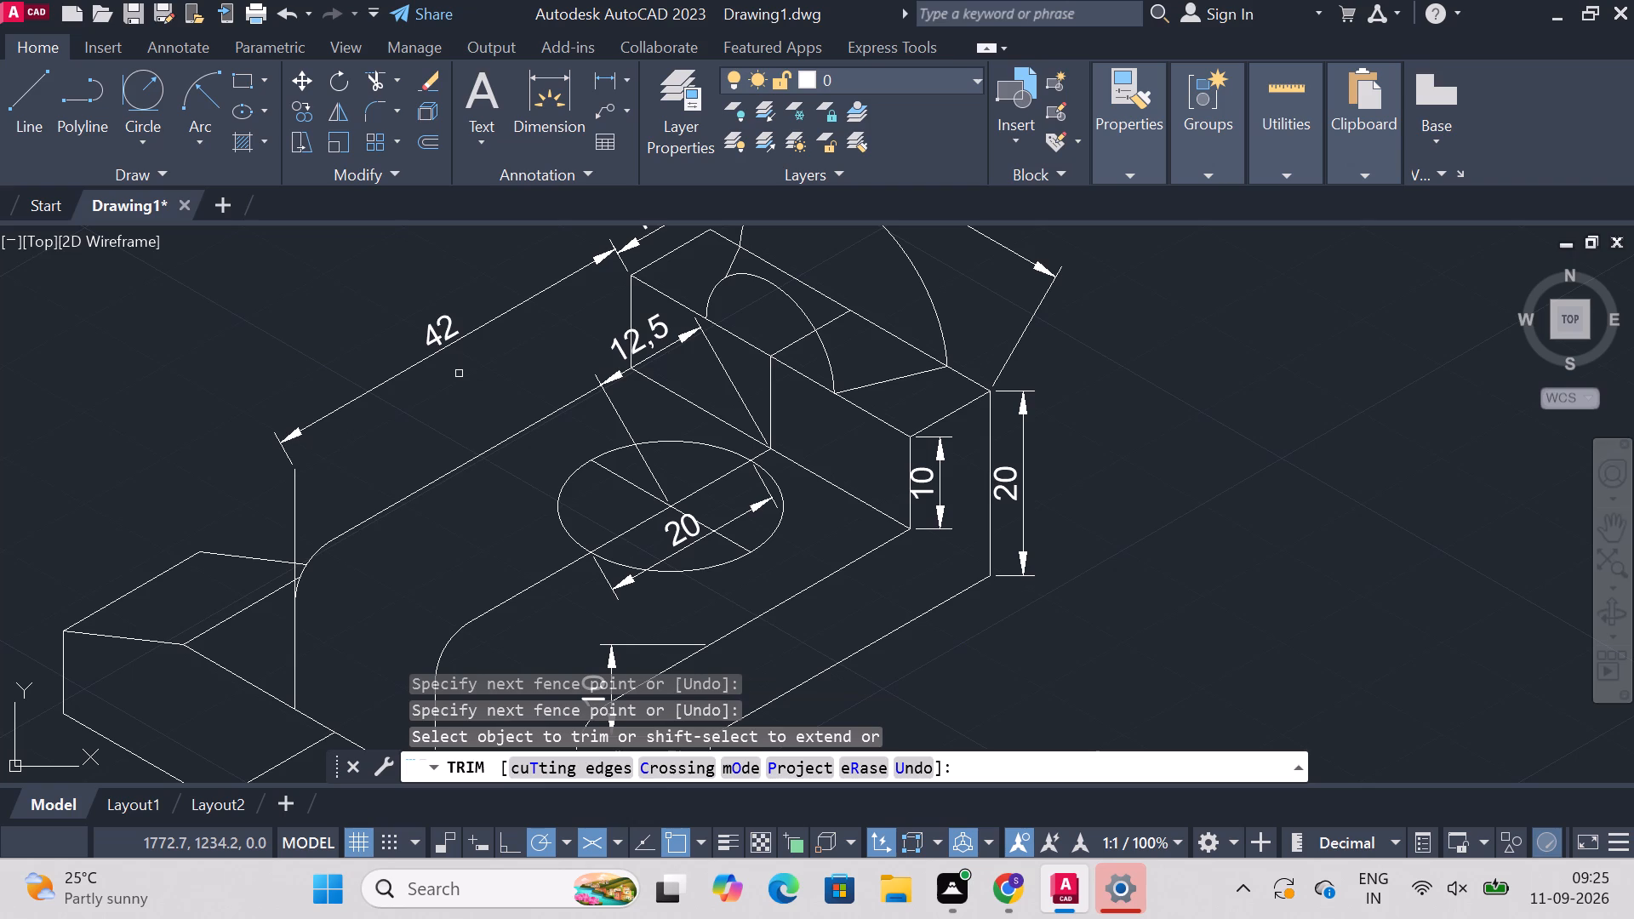
pyautogui.press('Escape')
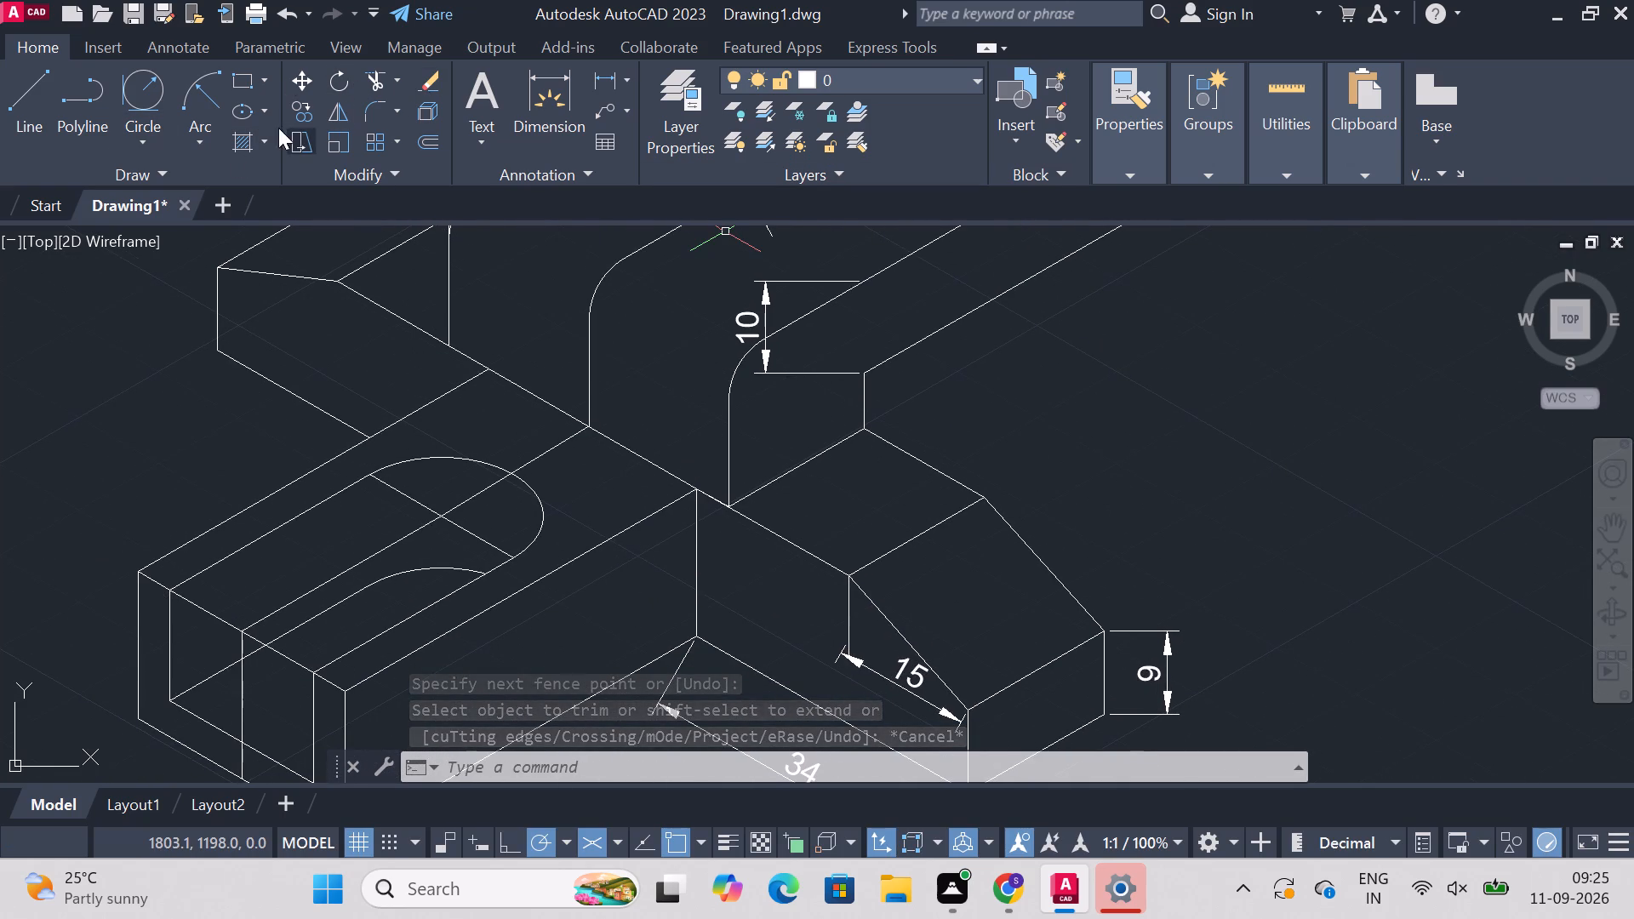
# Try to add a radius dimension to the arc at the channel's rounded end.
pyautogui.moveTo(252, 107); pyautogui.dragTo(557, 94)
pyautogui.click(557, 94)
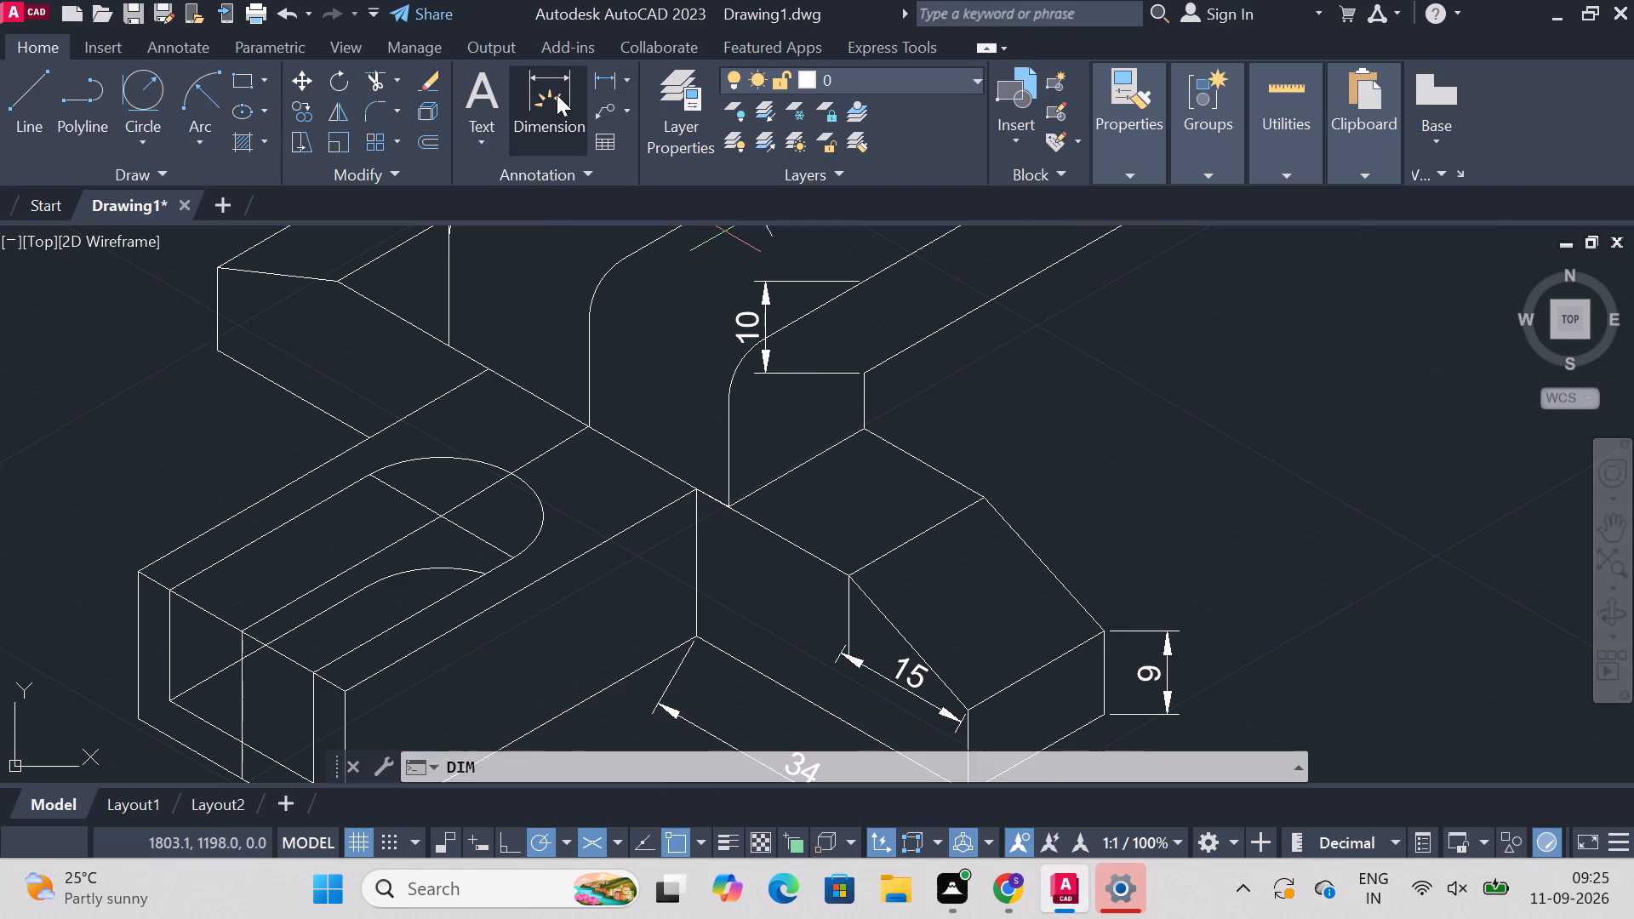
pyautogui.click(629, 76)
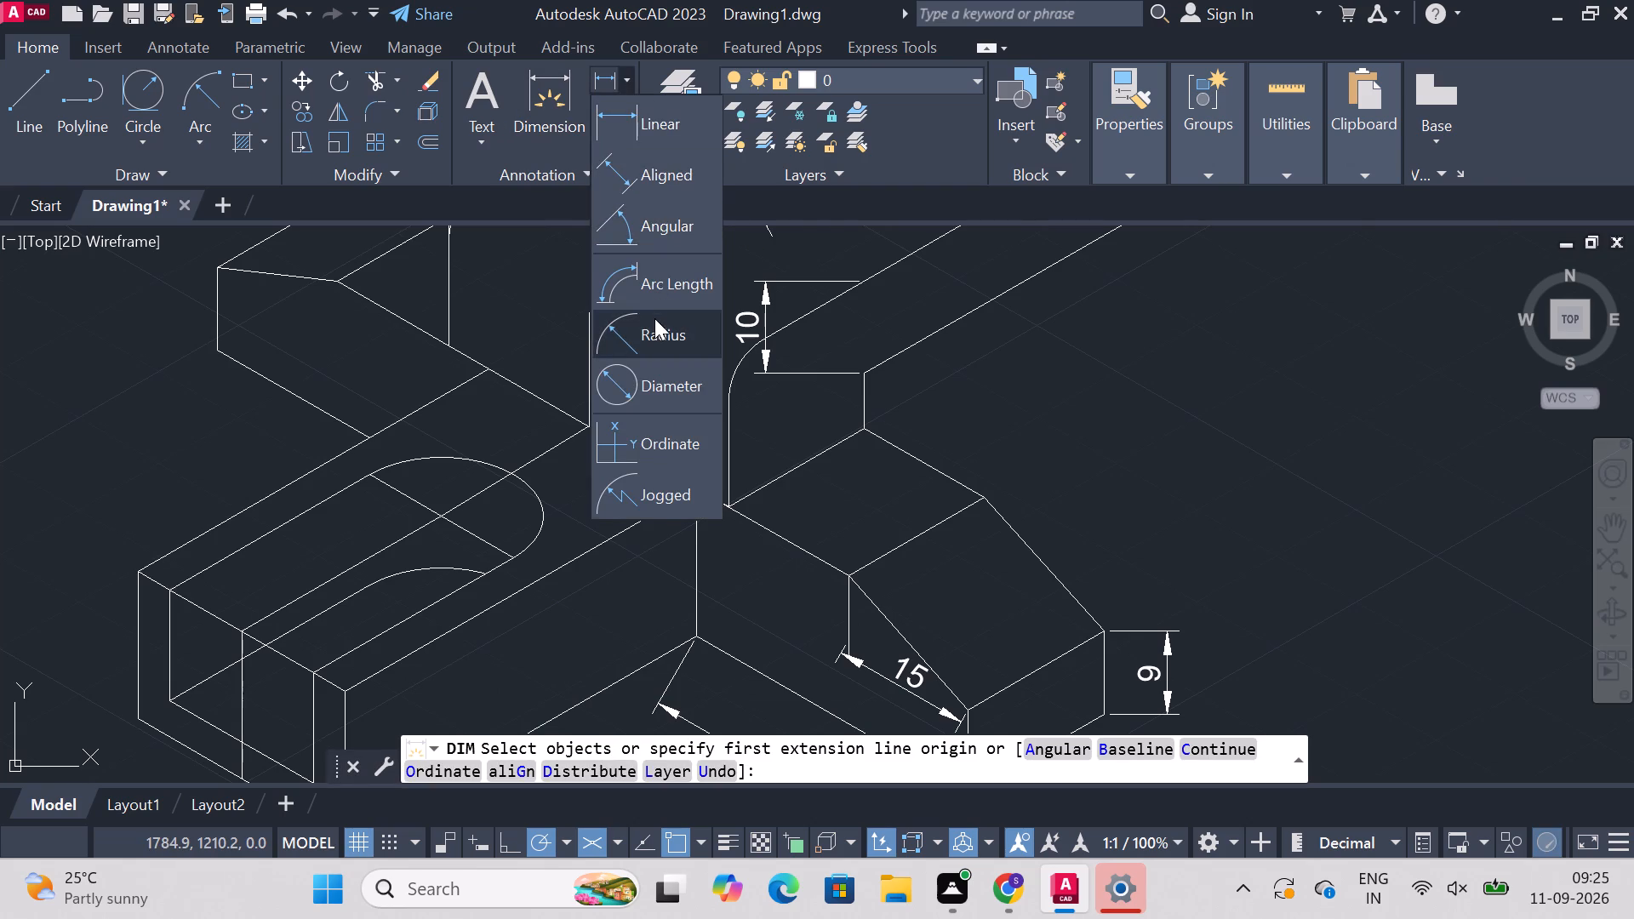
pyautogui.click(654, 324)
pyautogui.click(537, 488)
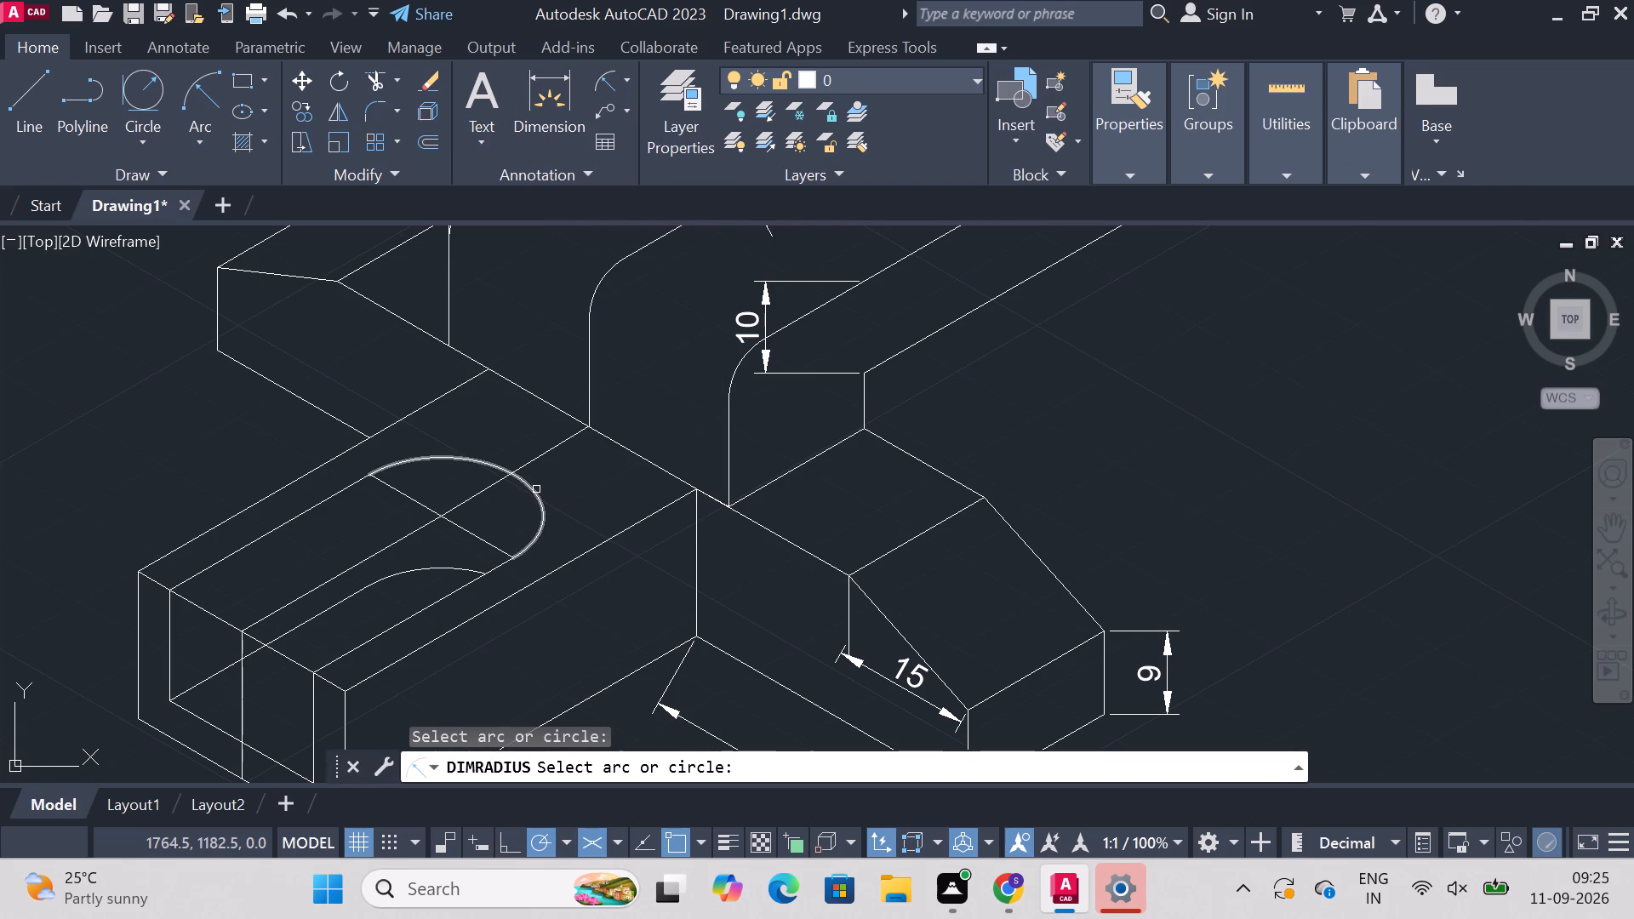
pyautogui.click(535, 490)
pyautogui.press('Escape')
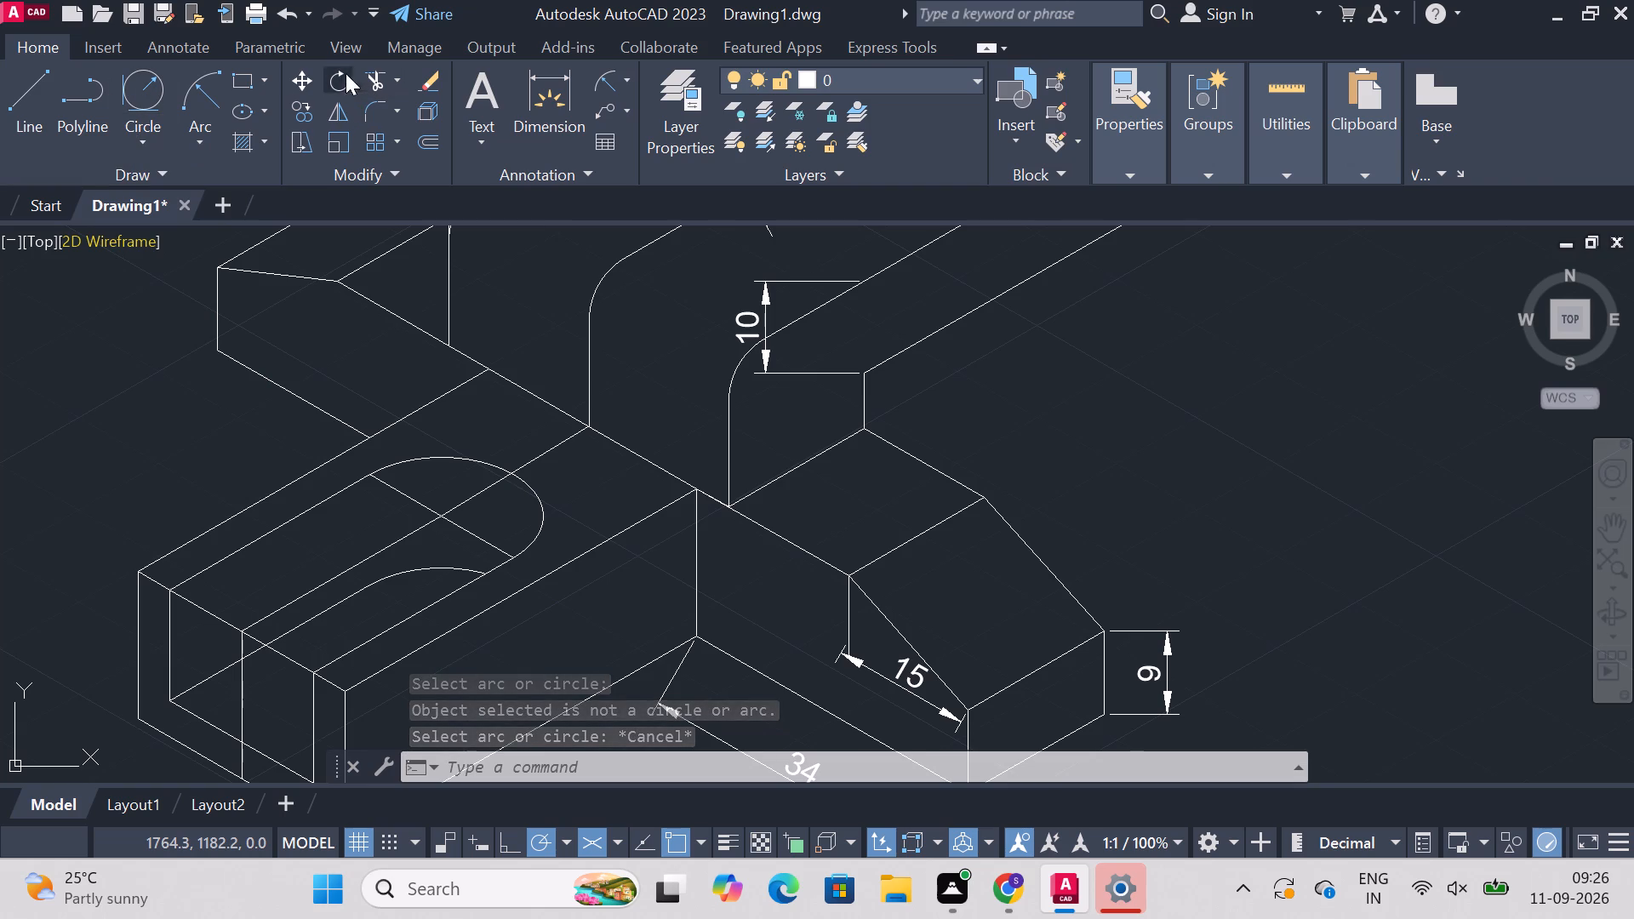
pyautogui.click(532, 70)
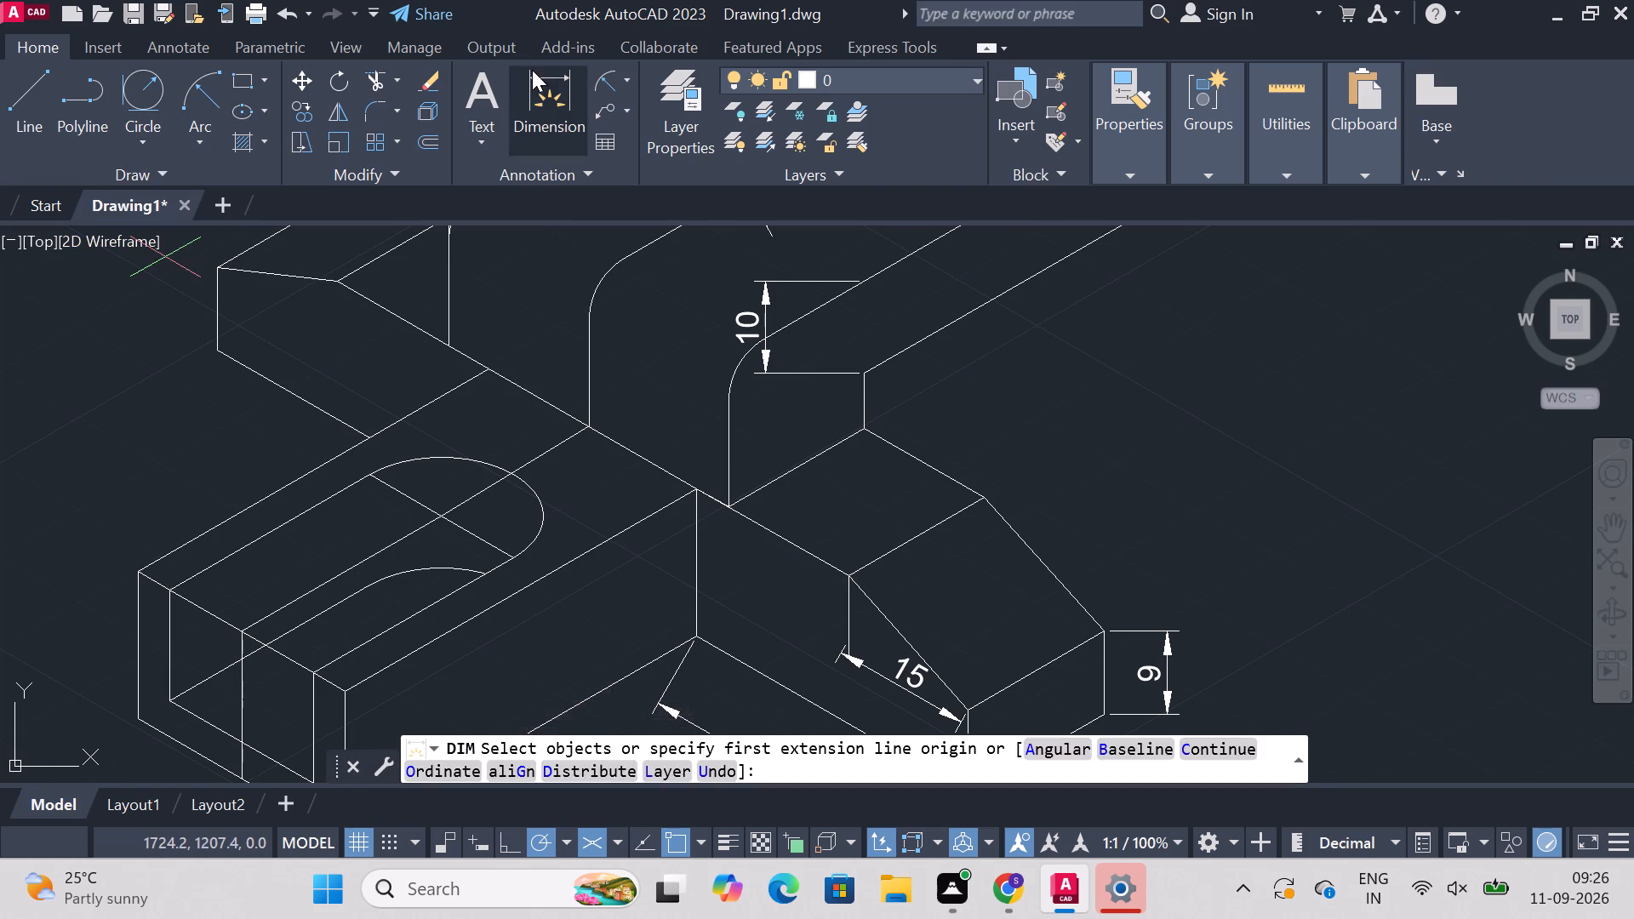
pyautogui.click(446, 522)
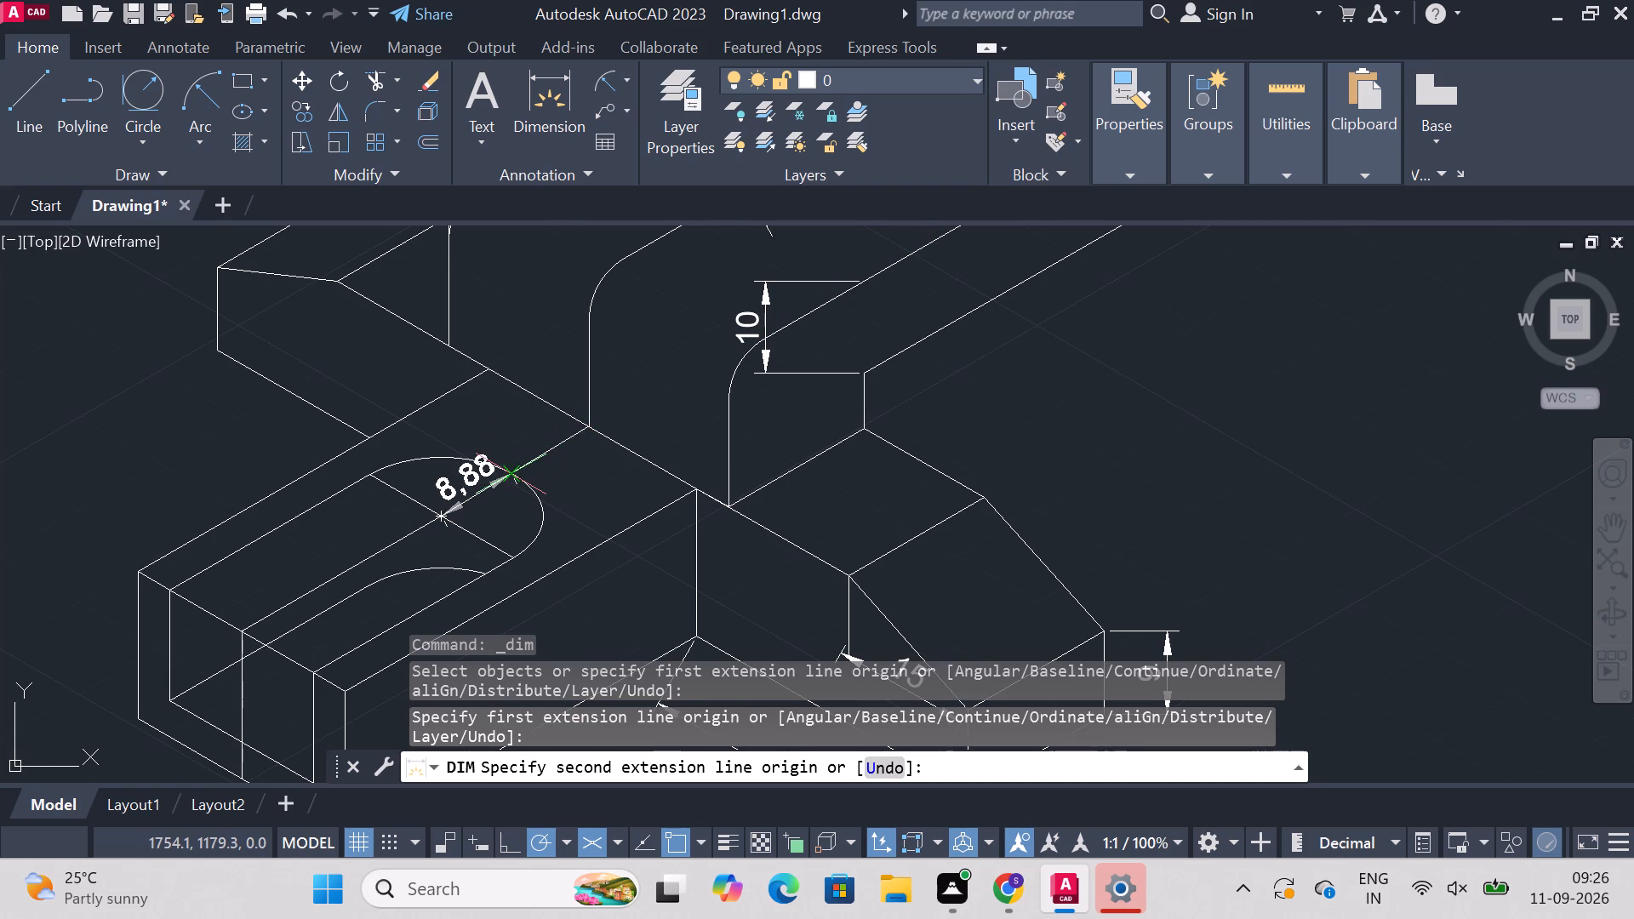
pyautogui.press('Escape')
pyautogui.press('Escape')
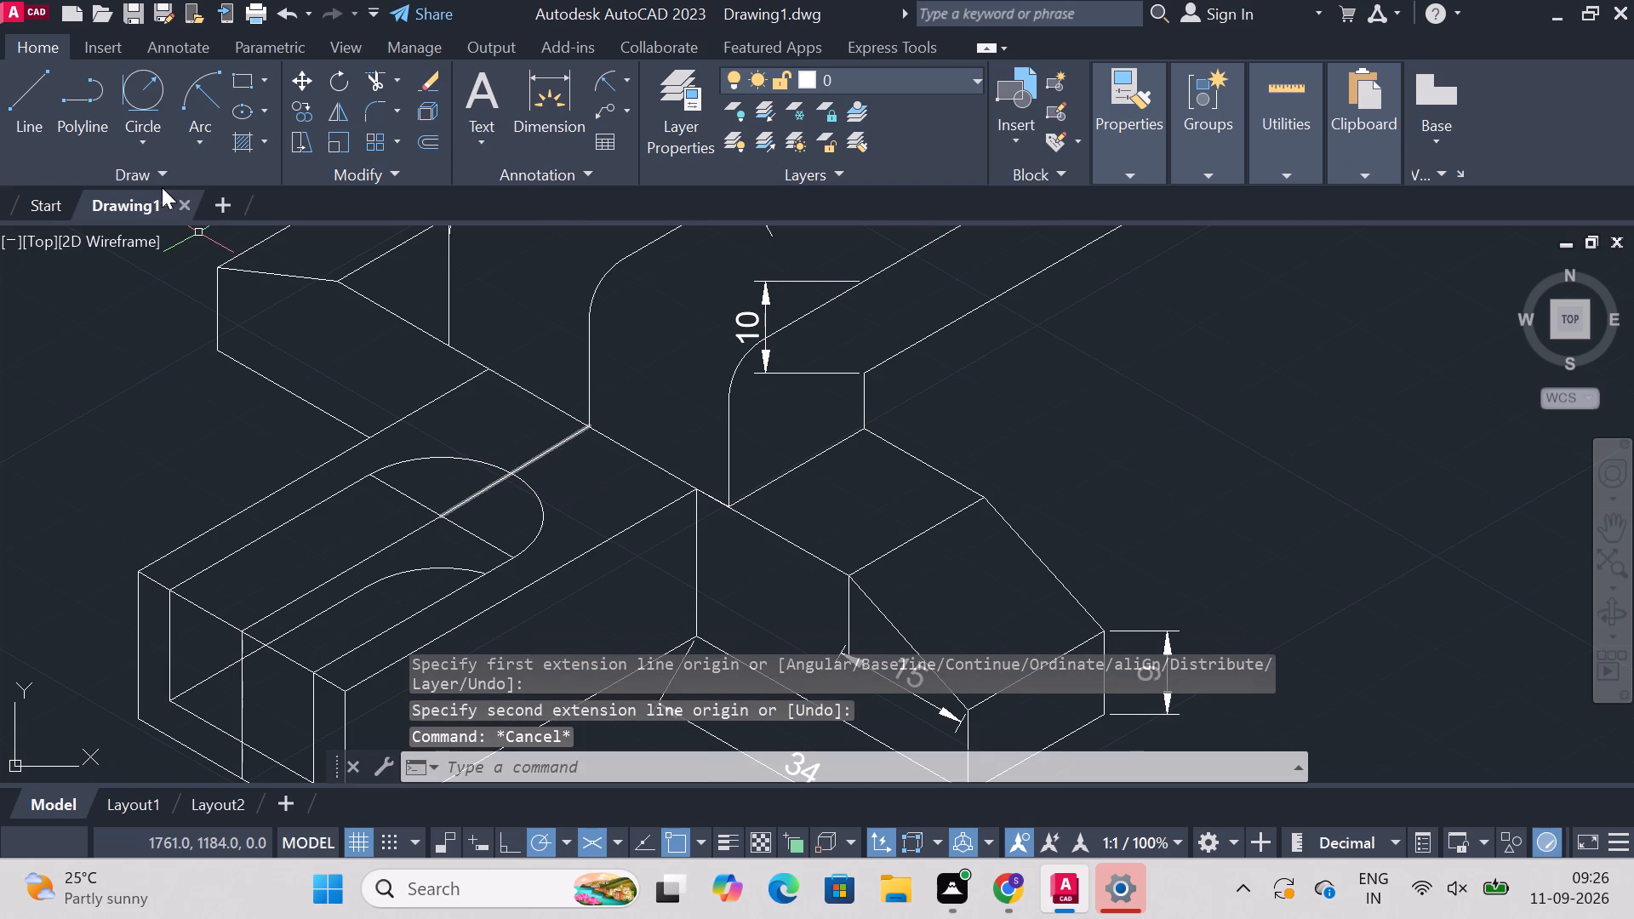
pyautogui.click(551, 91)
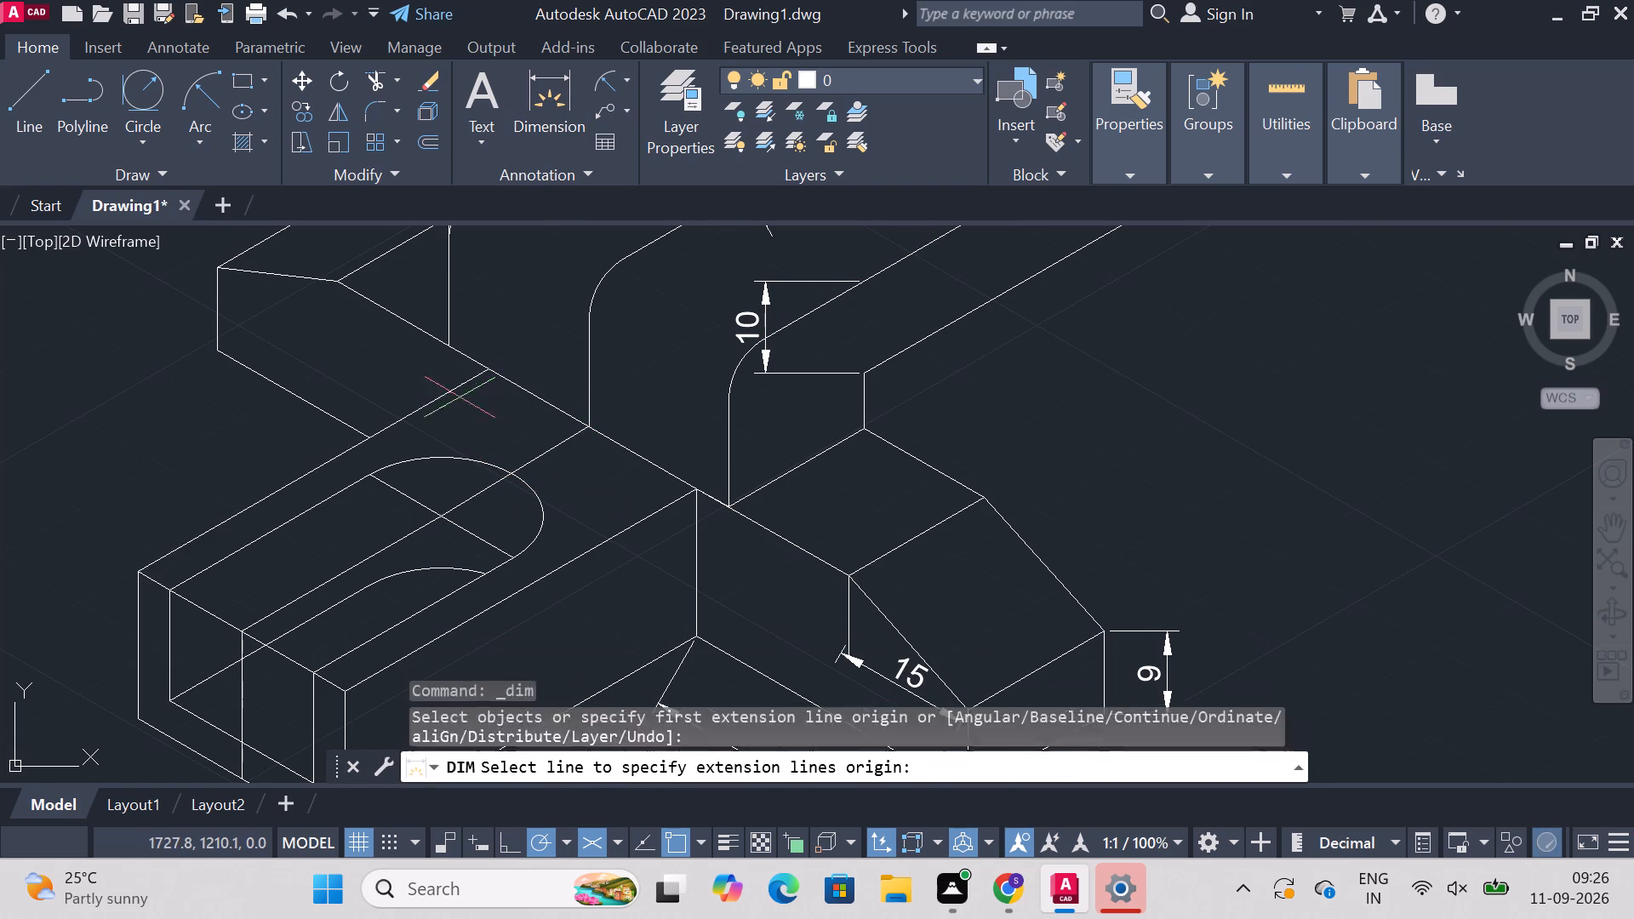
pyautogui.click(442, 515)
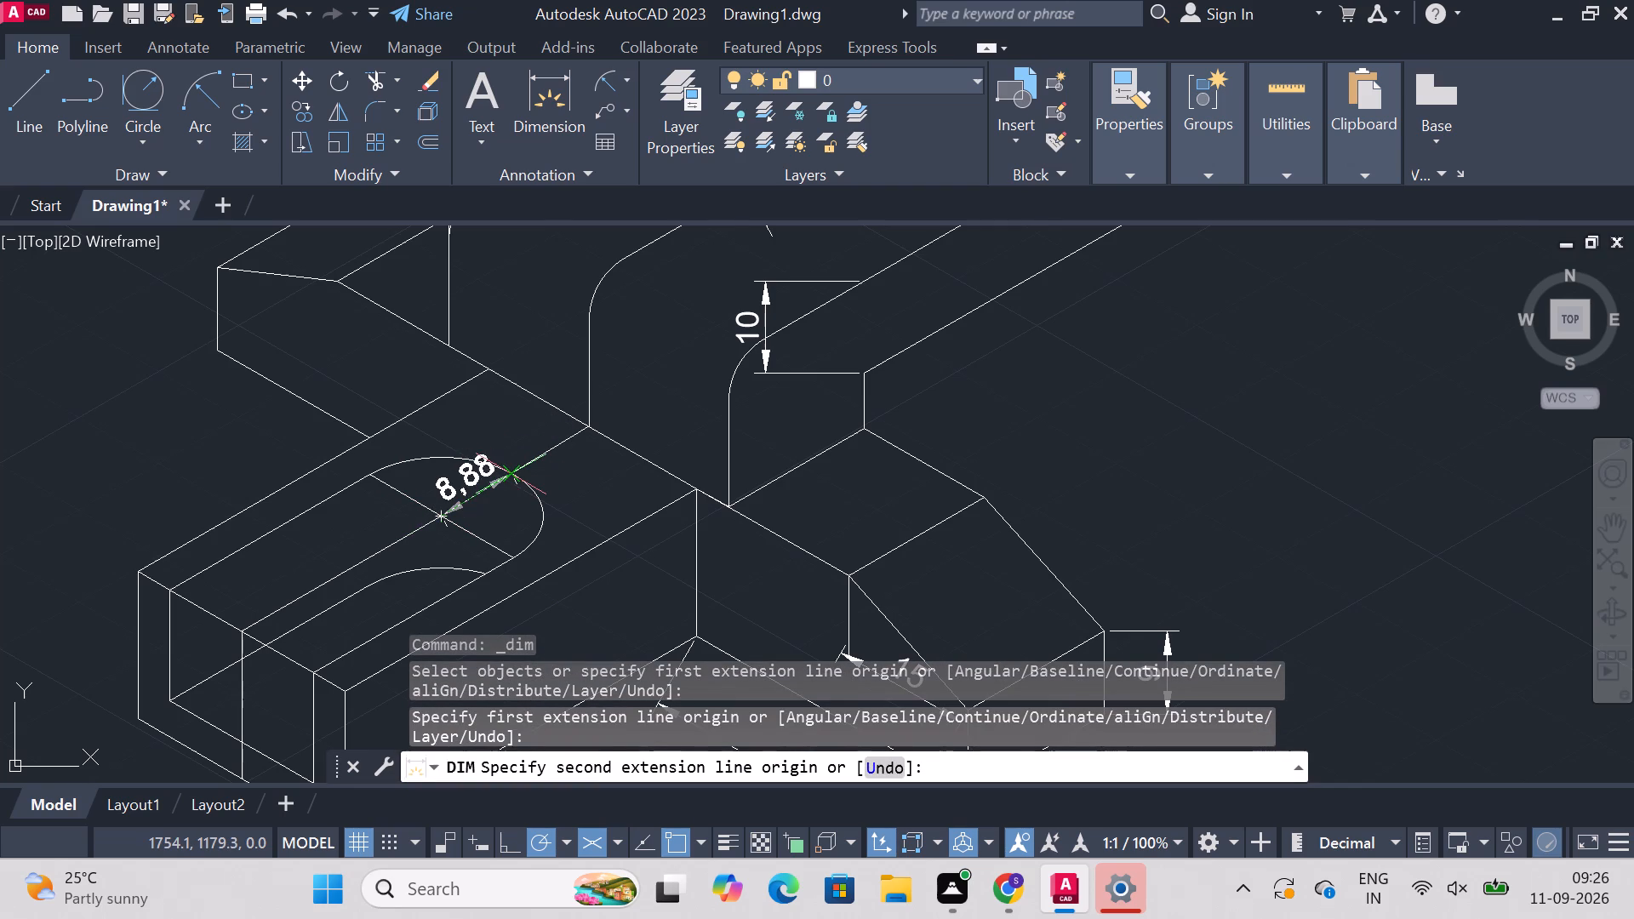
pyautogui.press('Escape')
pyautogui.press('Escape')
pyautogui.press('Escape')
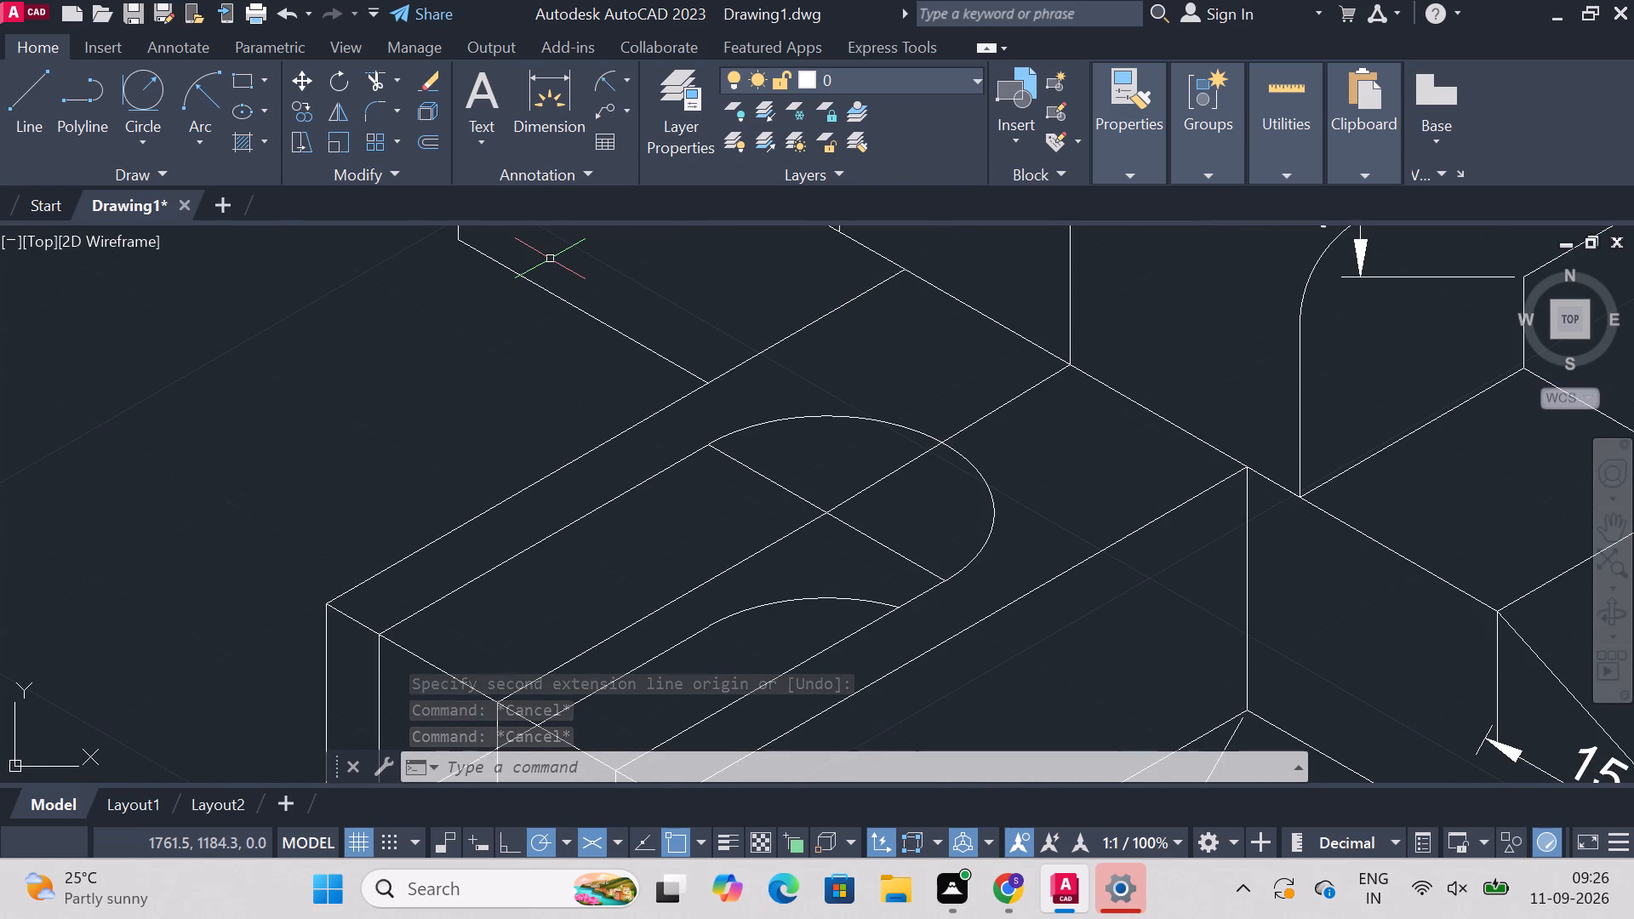
# Dimension from the centre of the channel's rounded end to the arc's near end, placing the dimension beyond the arc.
pyautogui.click(543, 72)
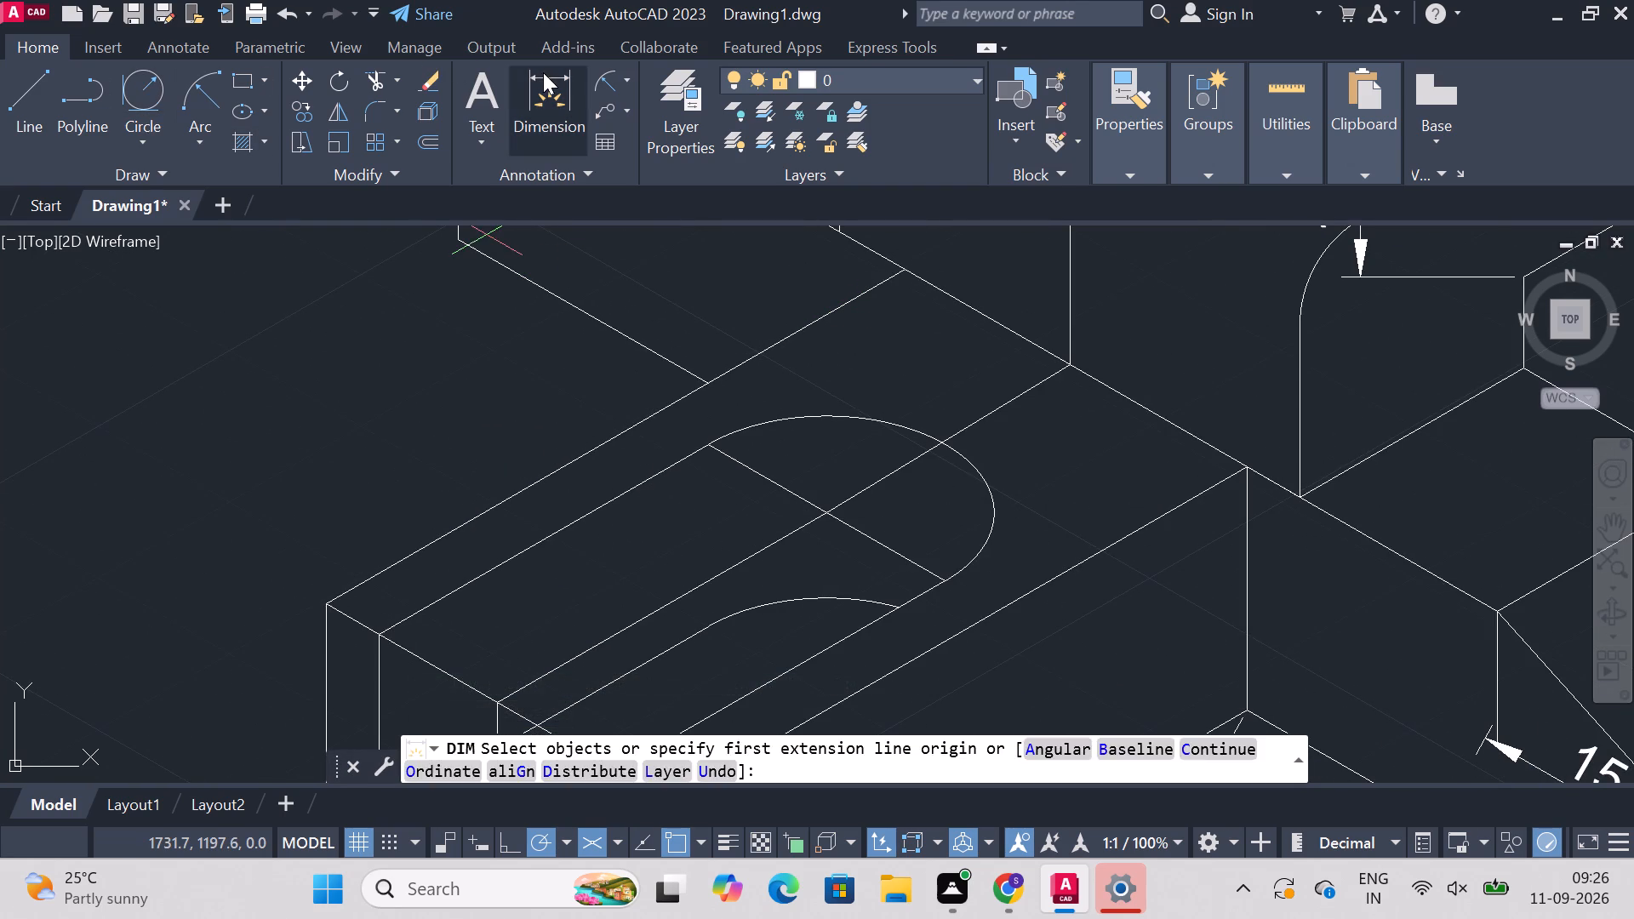
pyautogui.click(826, 511)
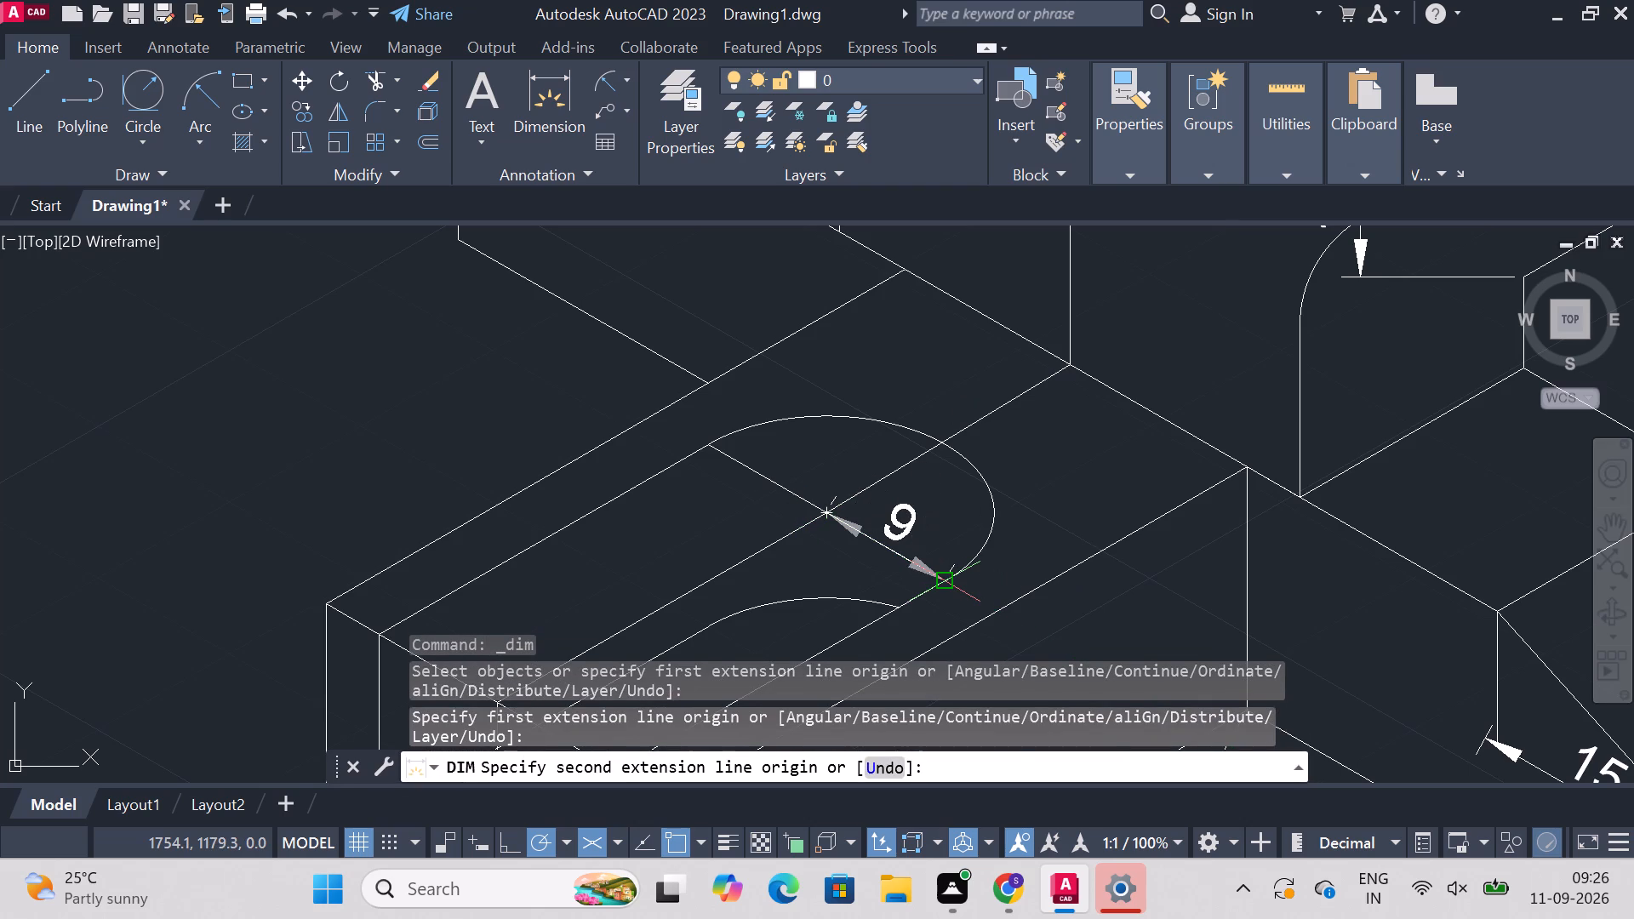
pyautogui.click(947, 582)
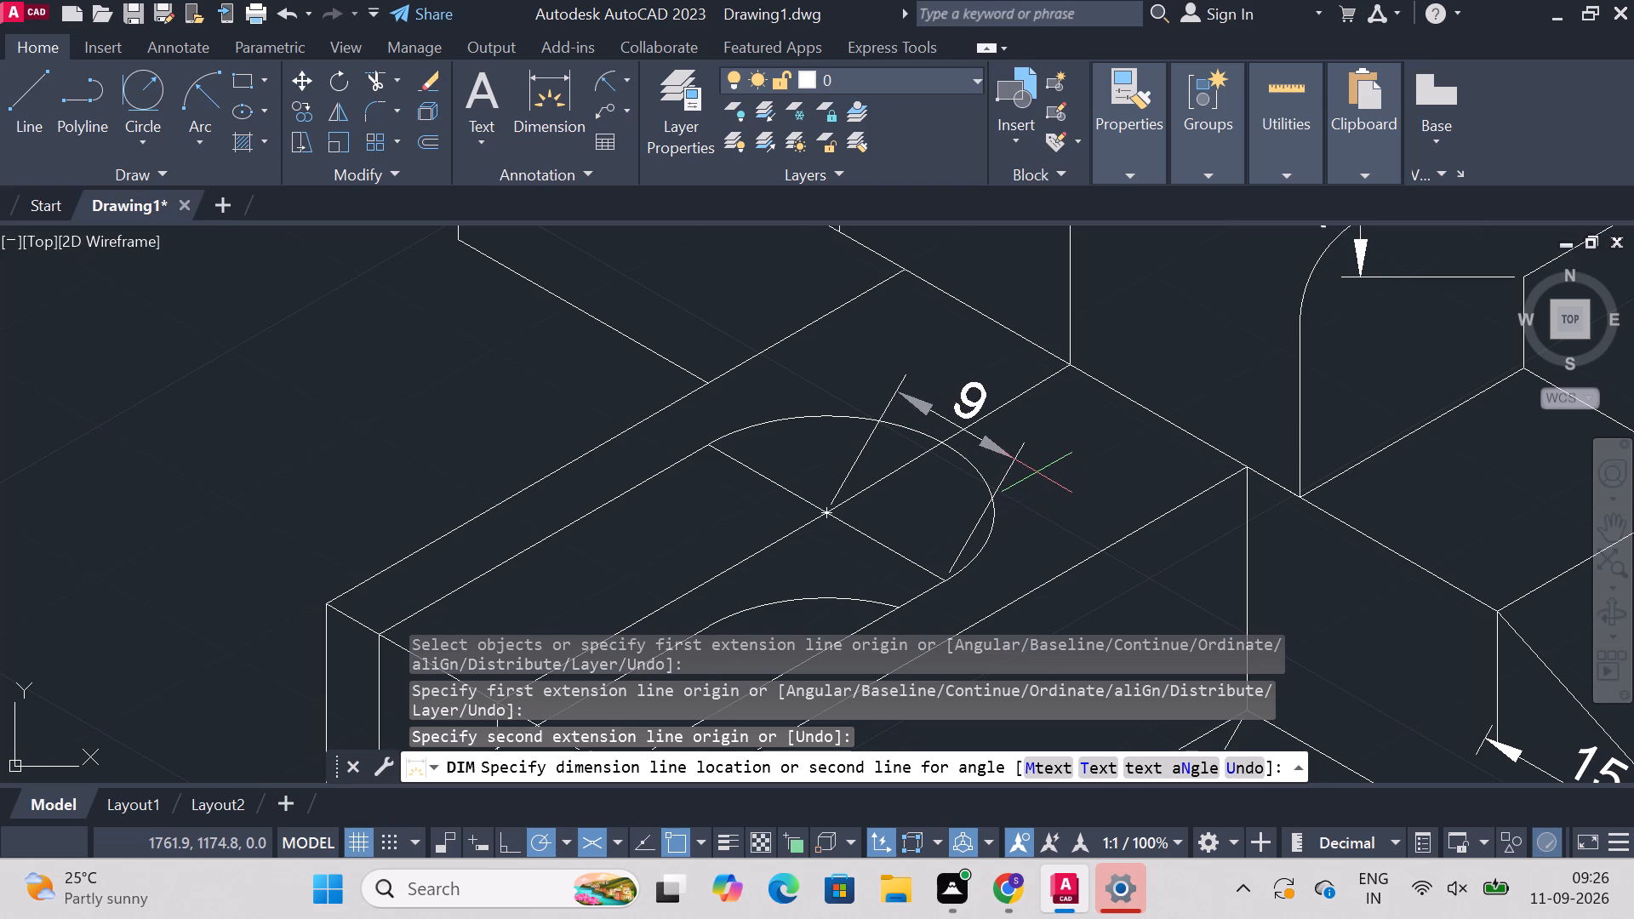
pyautogui.click(1037, 477)
pyautogui.press('Escape')
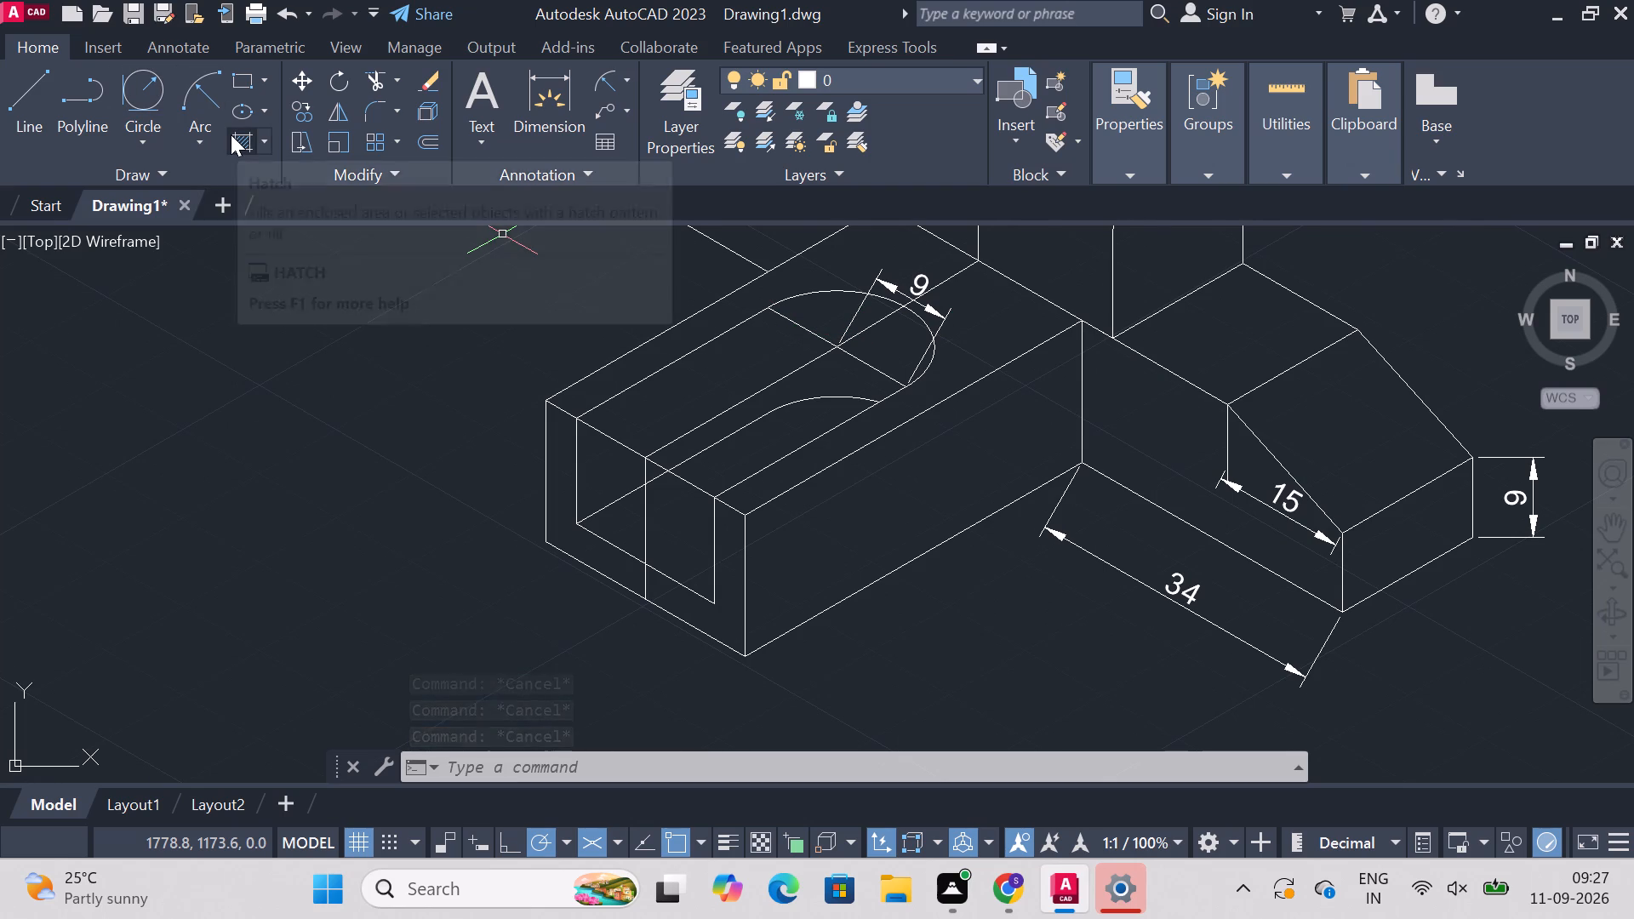
# Draw a short line from the channel arc's near end to the block's outer top edge, continuing about 16 mm straight down to its bottom edge.
pyautogui.click(31, 71)
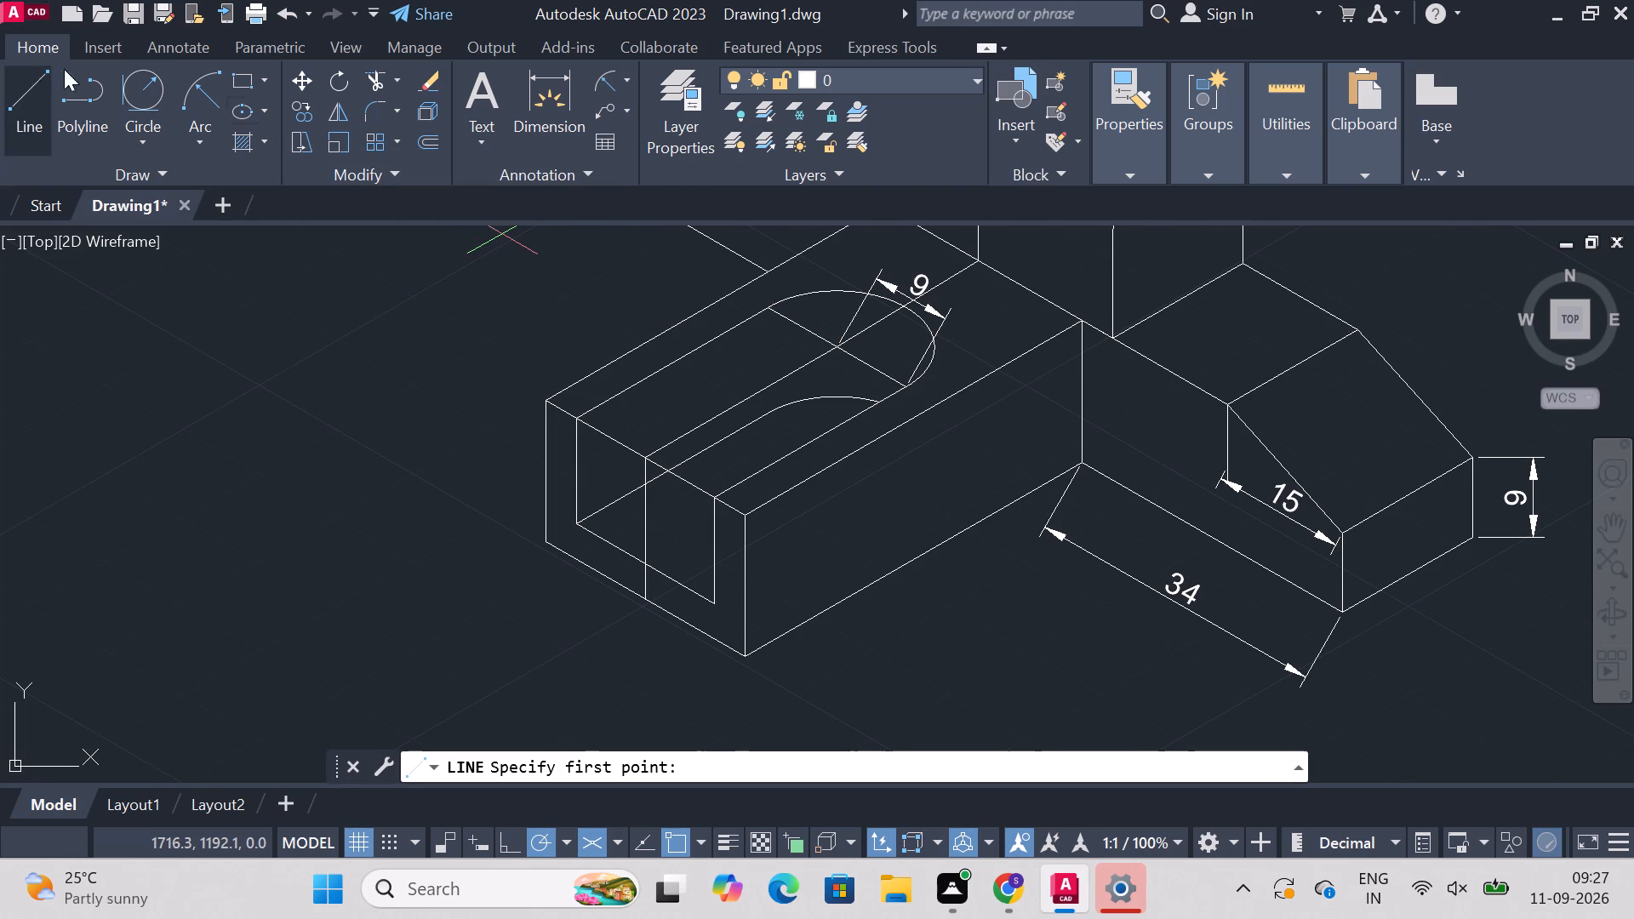
pyautogui.click(905, 392)
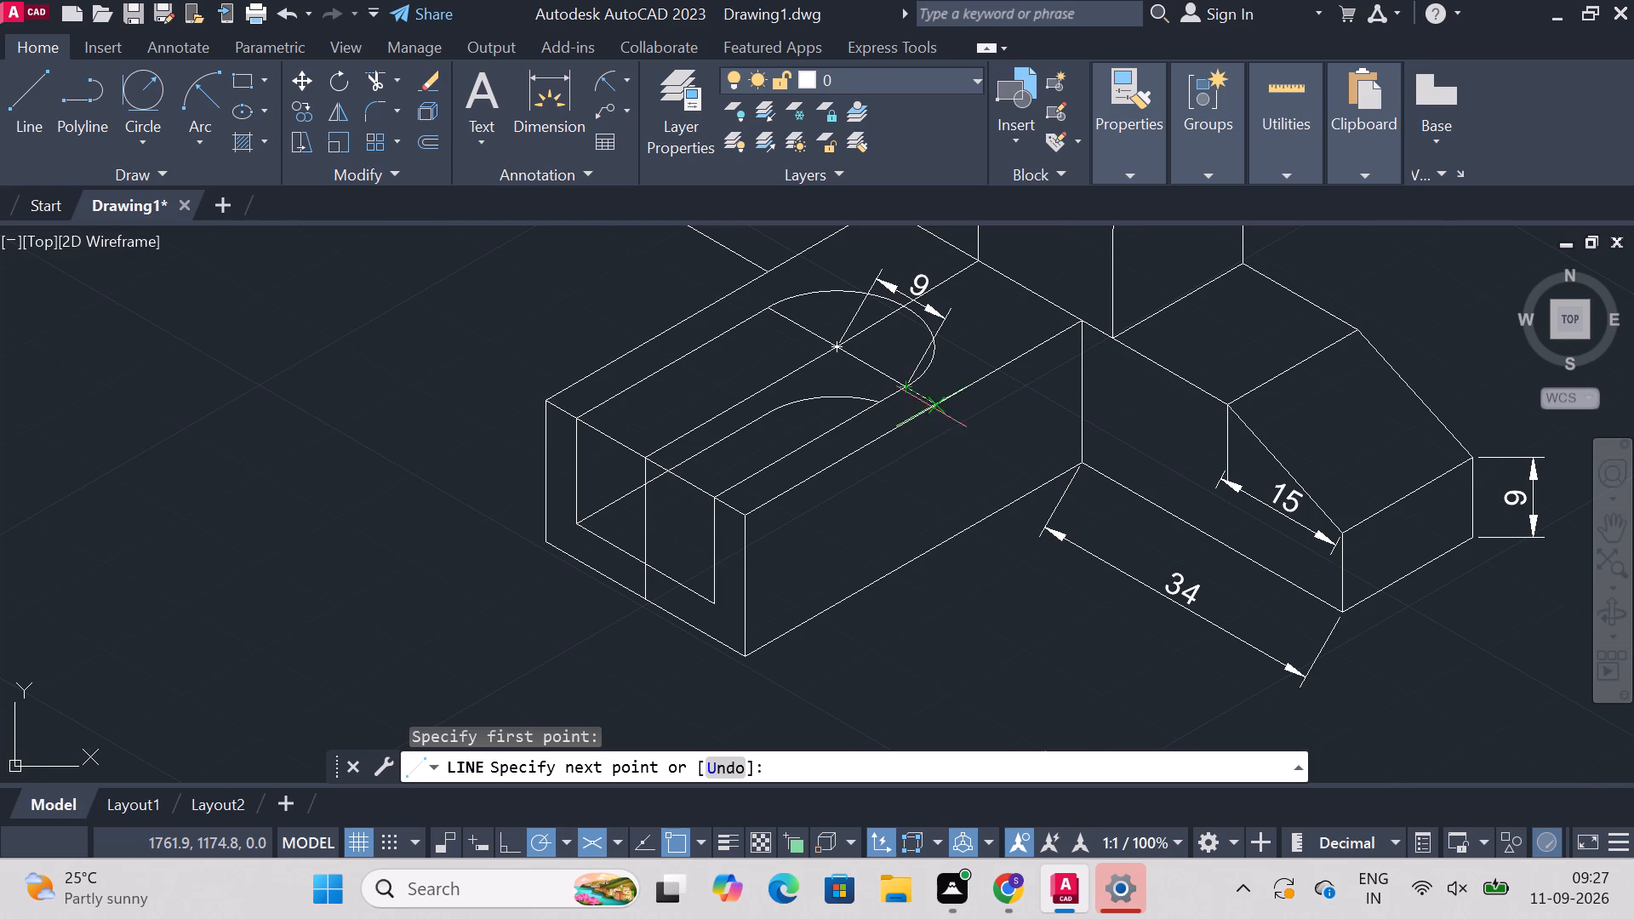
pyautogui.click(939, 401)
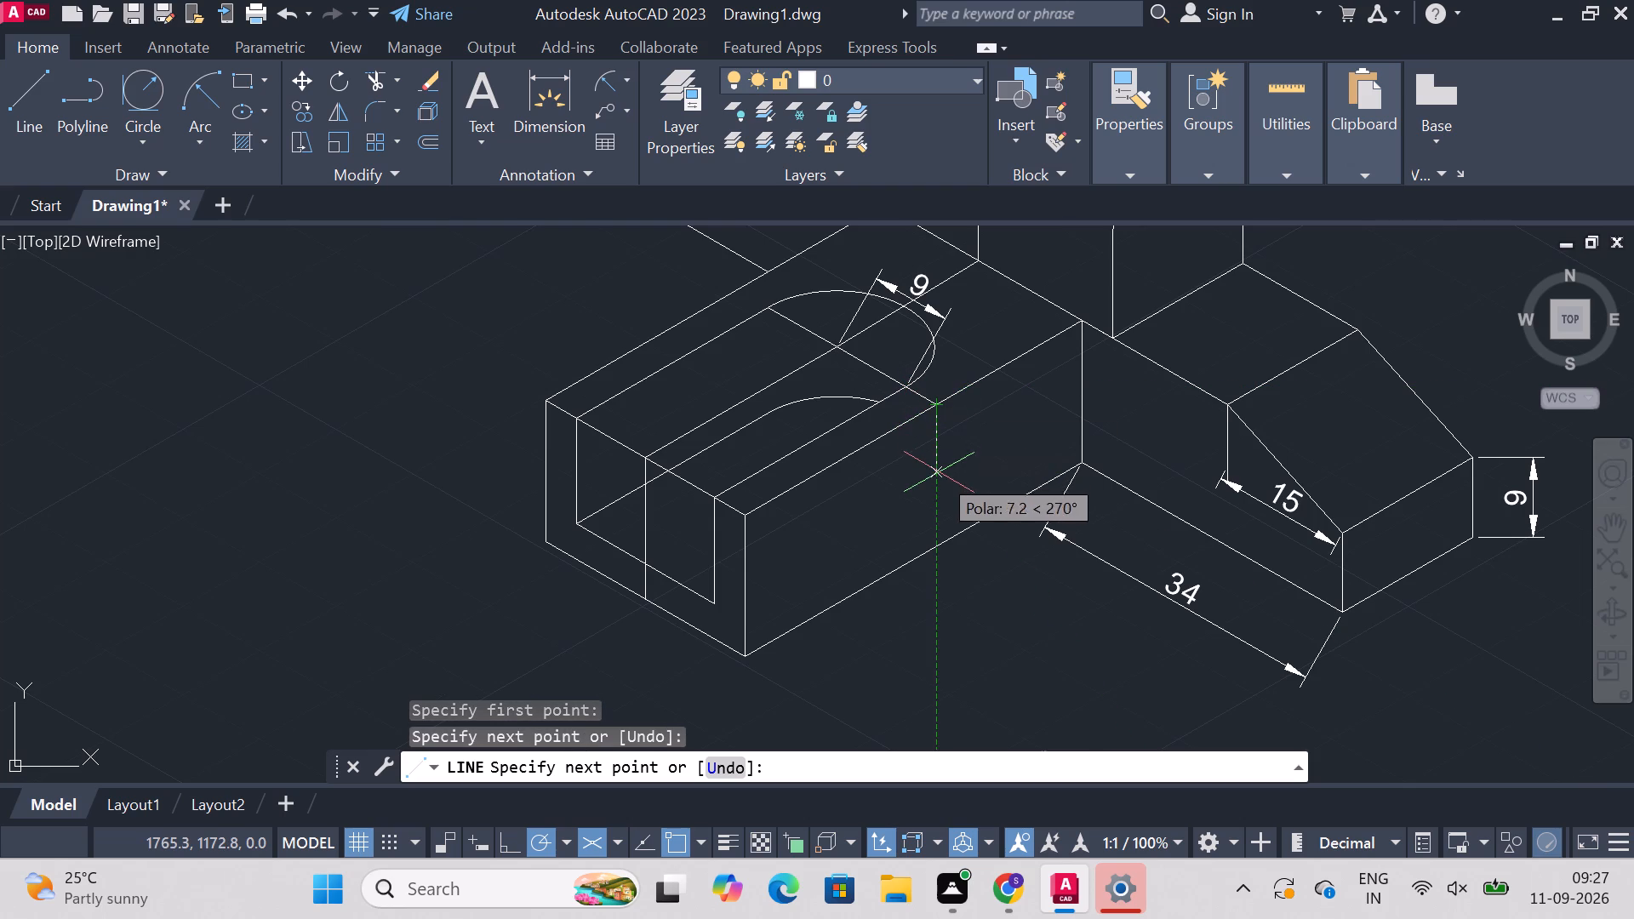
pyautogui.click(931, 542)
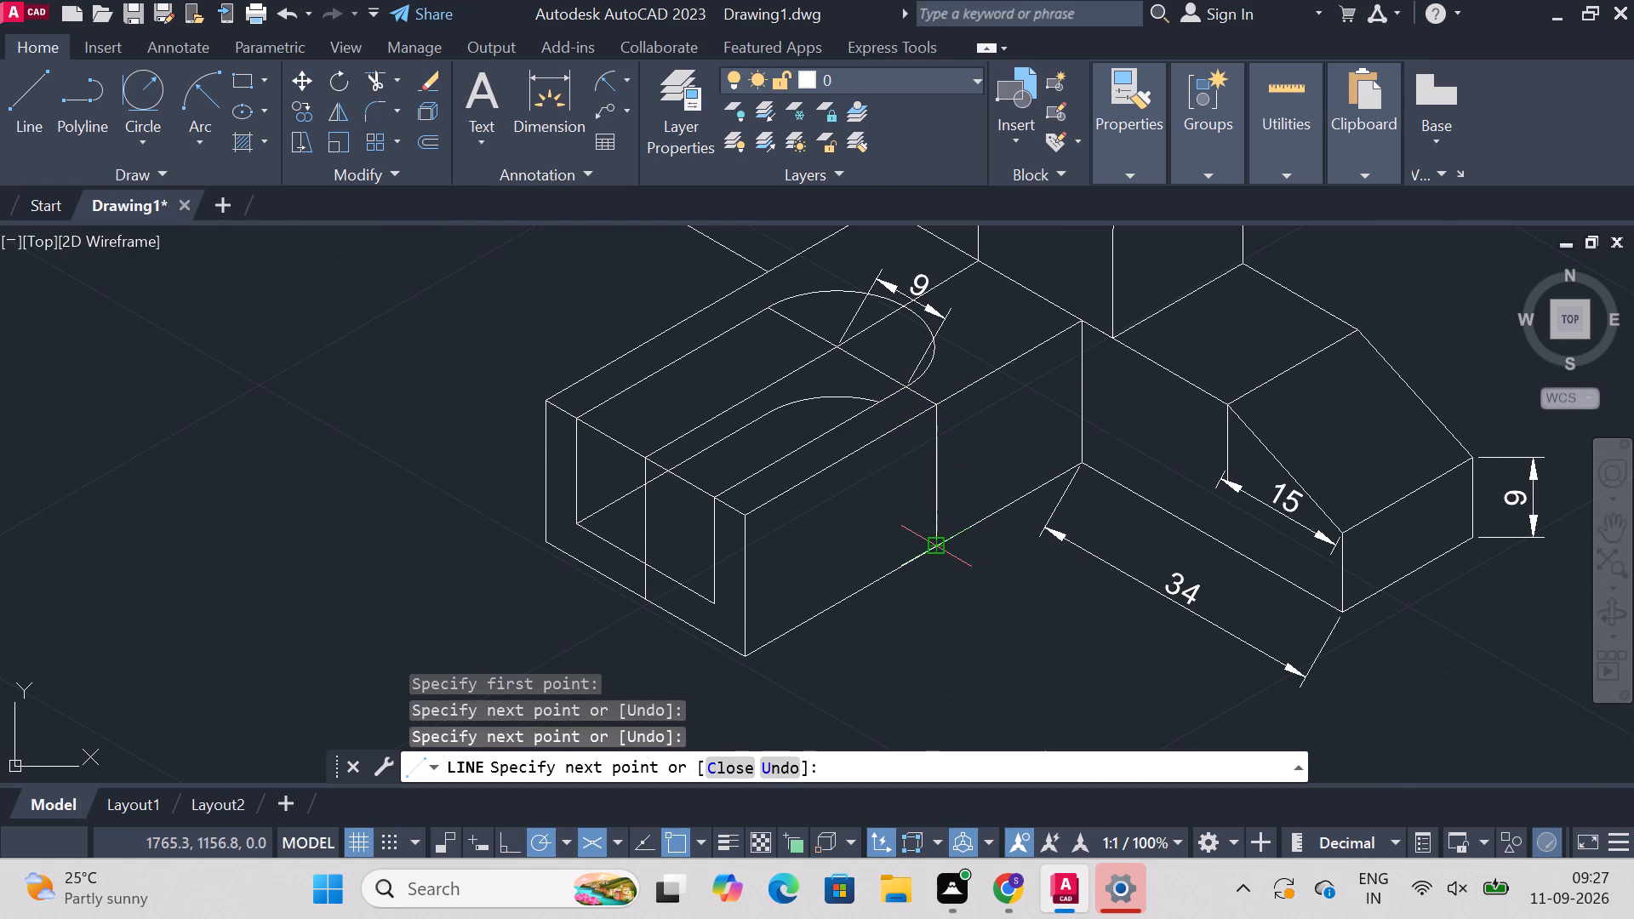
pyautogui.press('Escape')
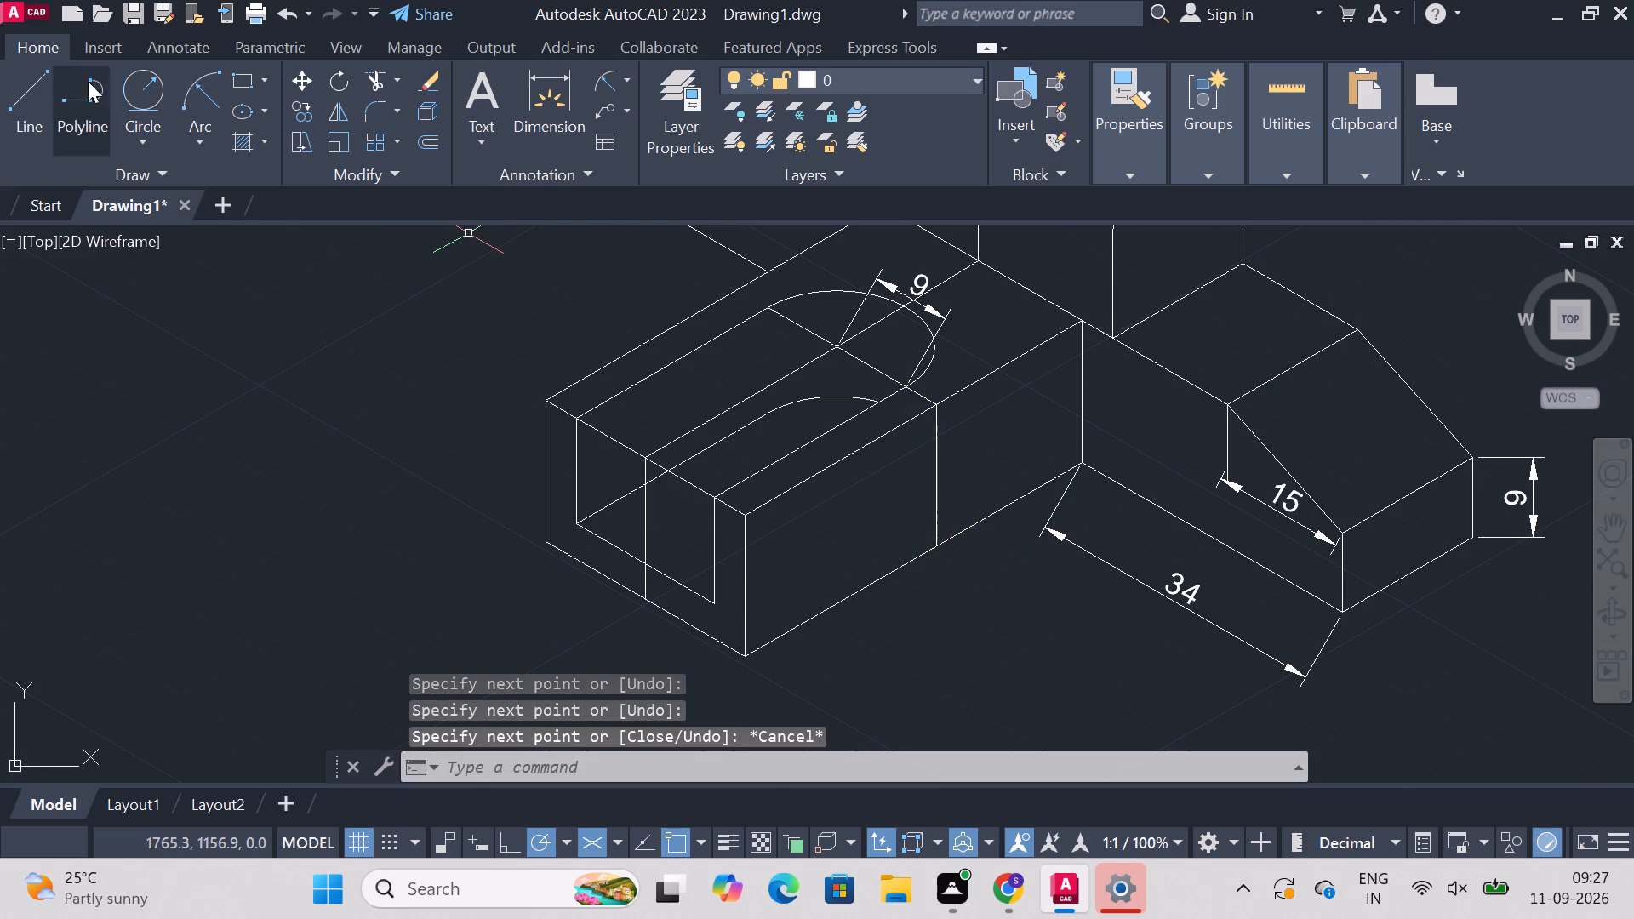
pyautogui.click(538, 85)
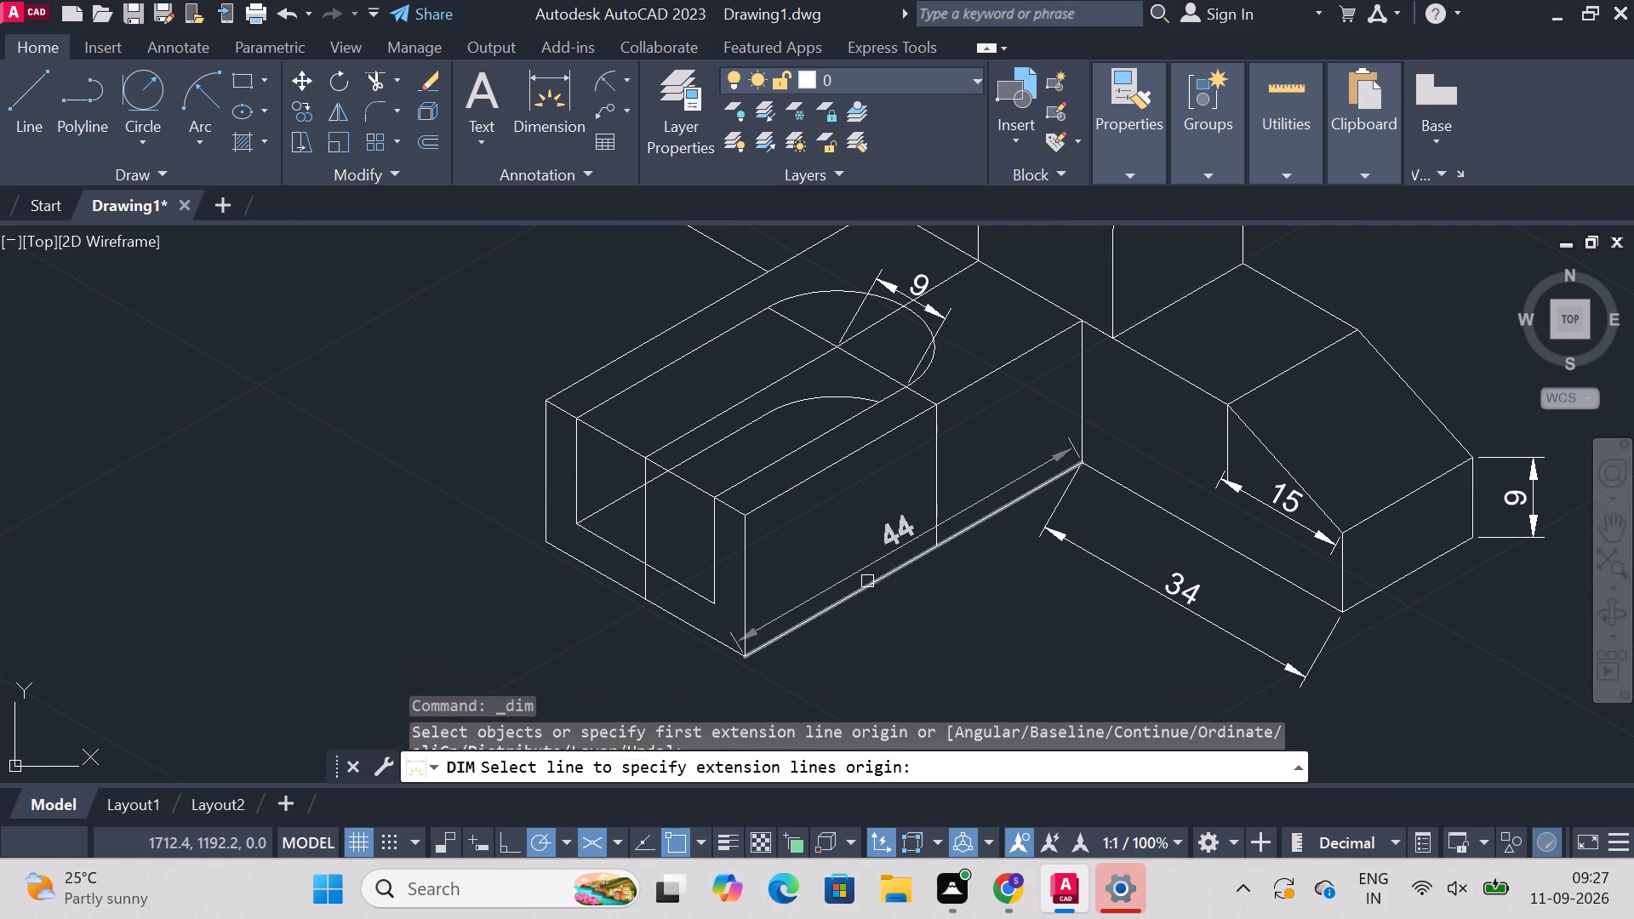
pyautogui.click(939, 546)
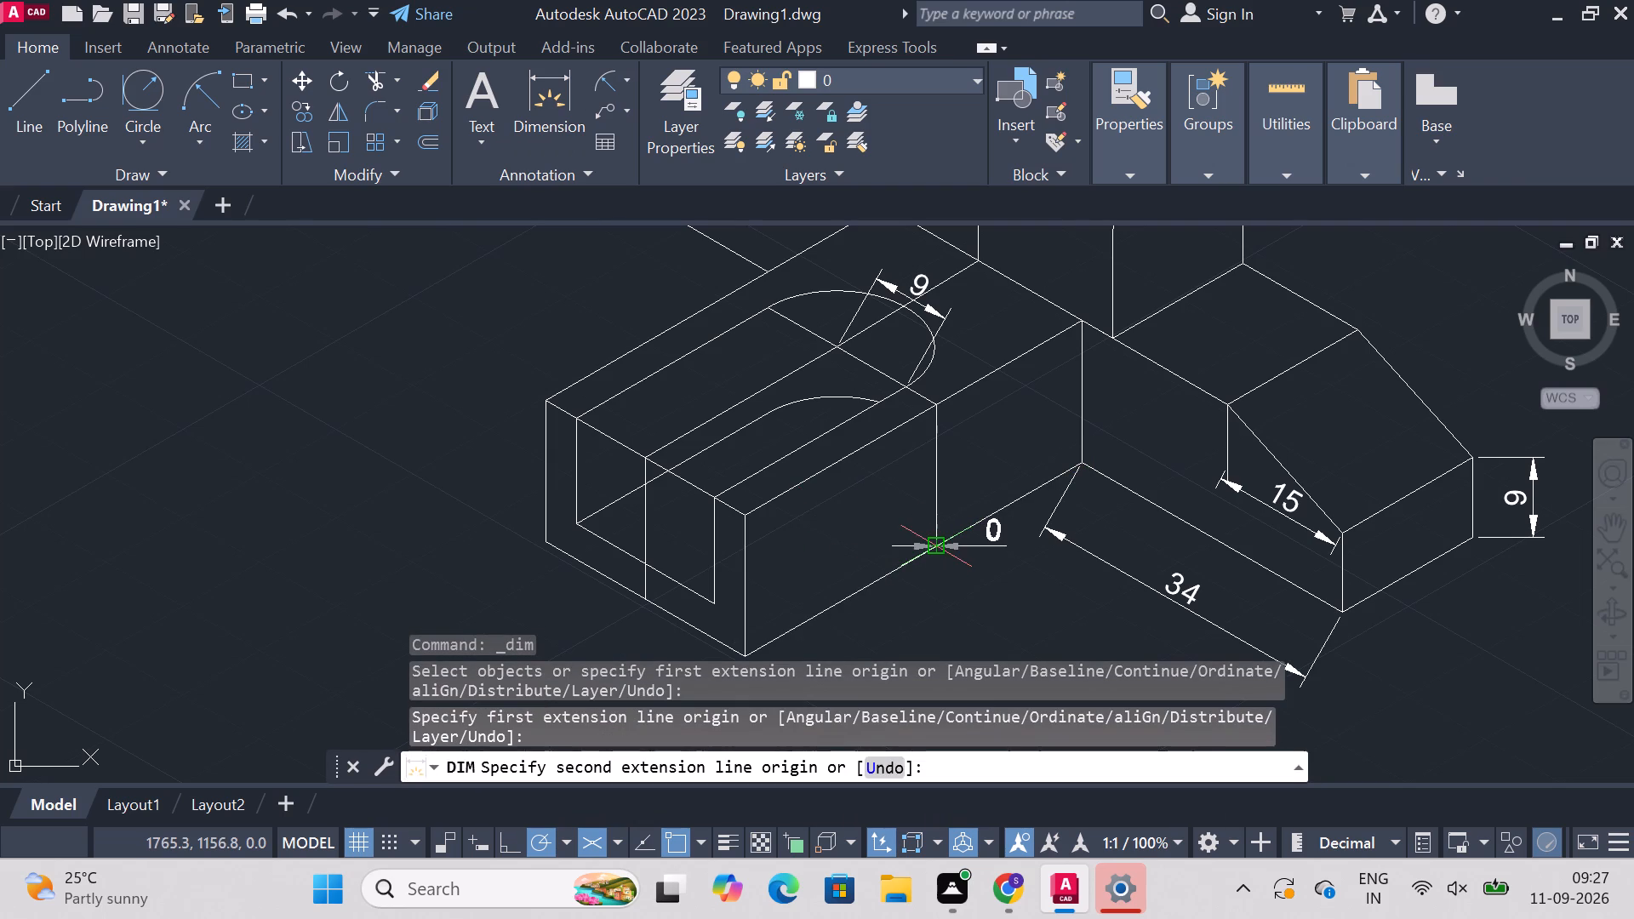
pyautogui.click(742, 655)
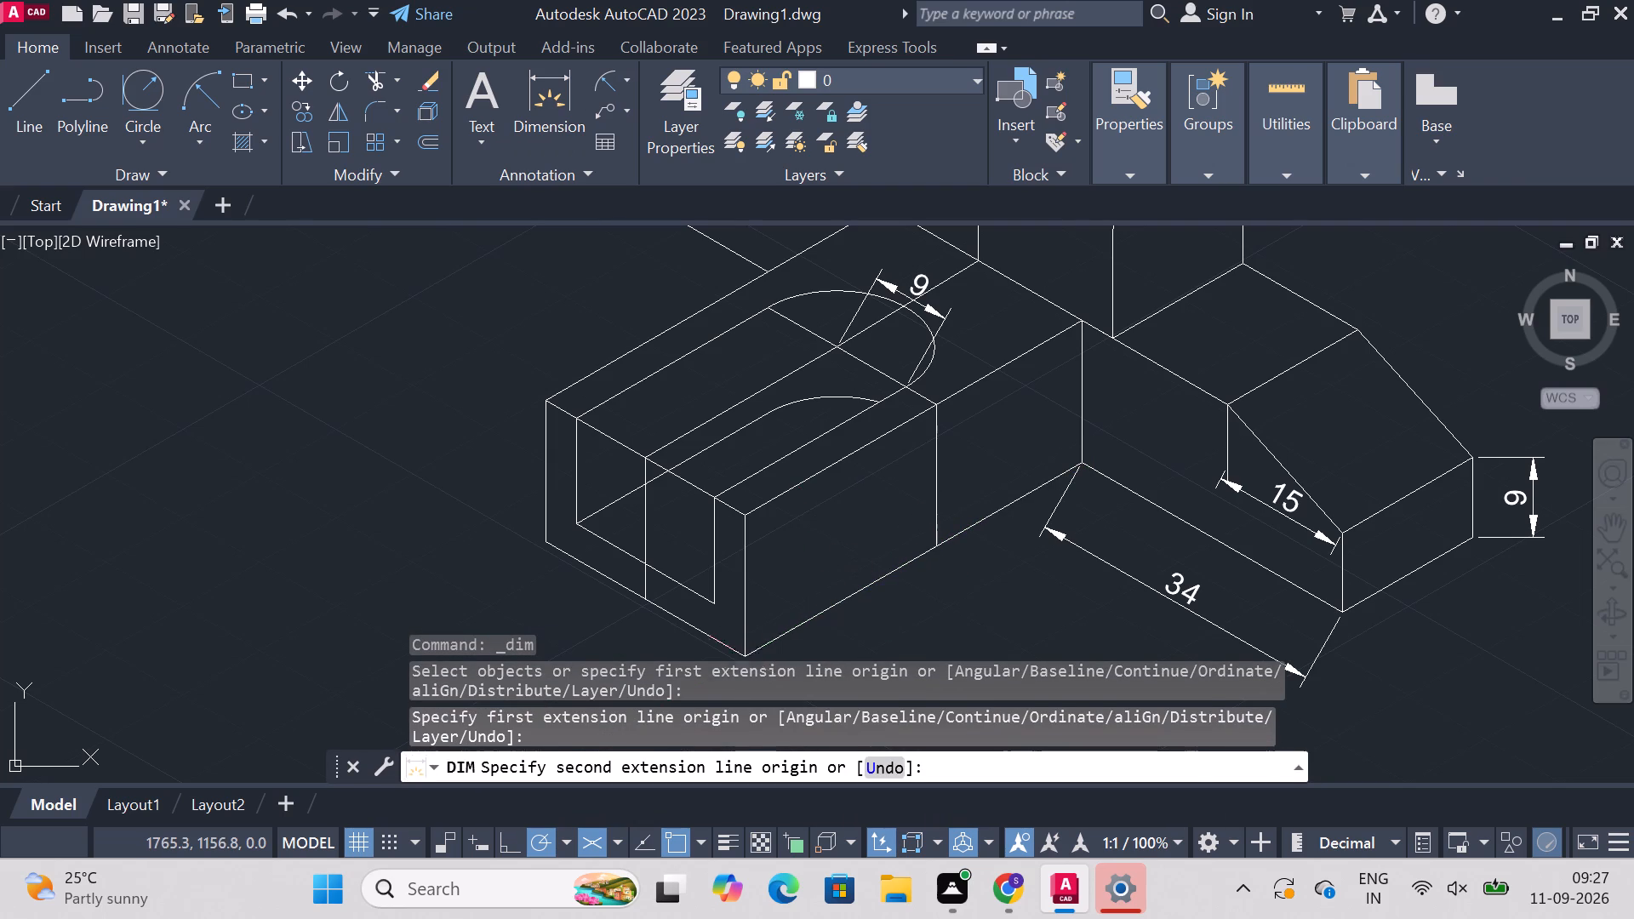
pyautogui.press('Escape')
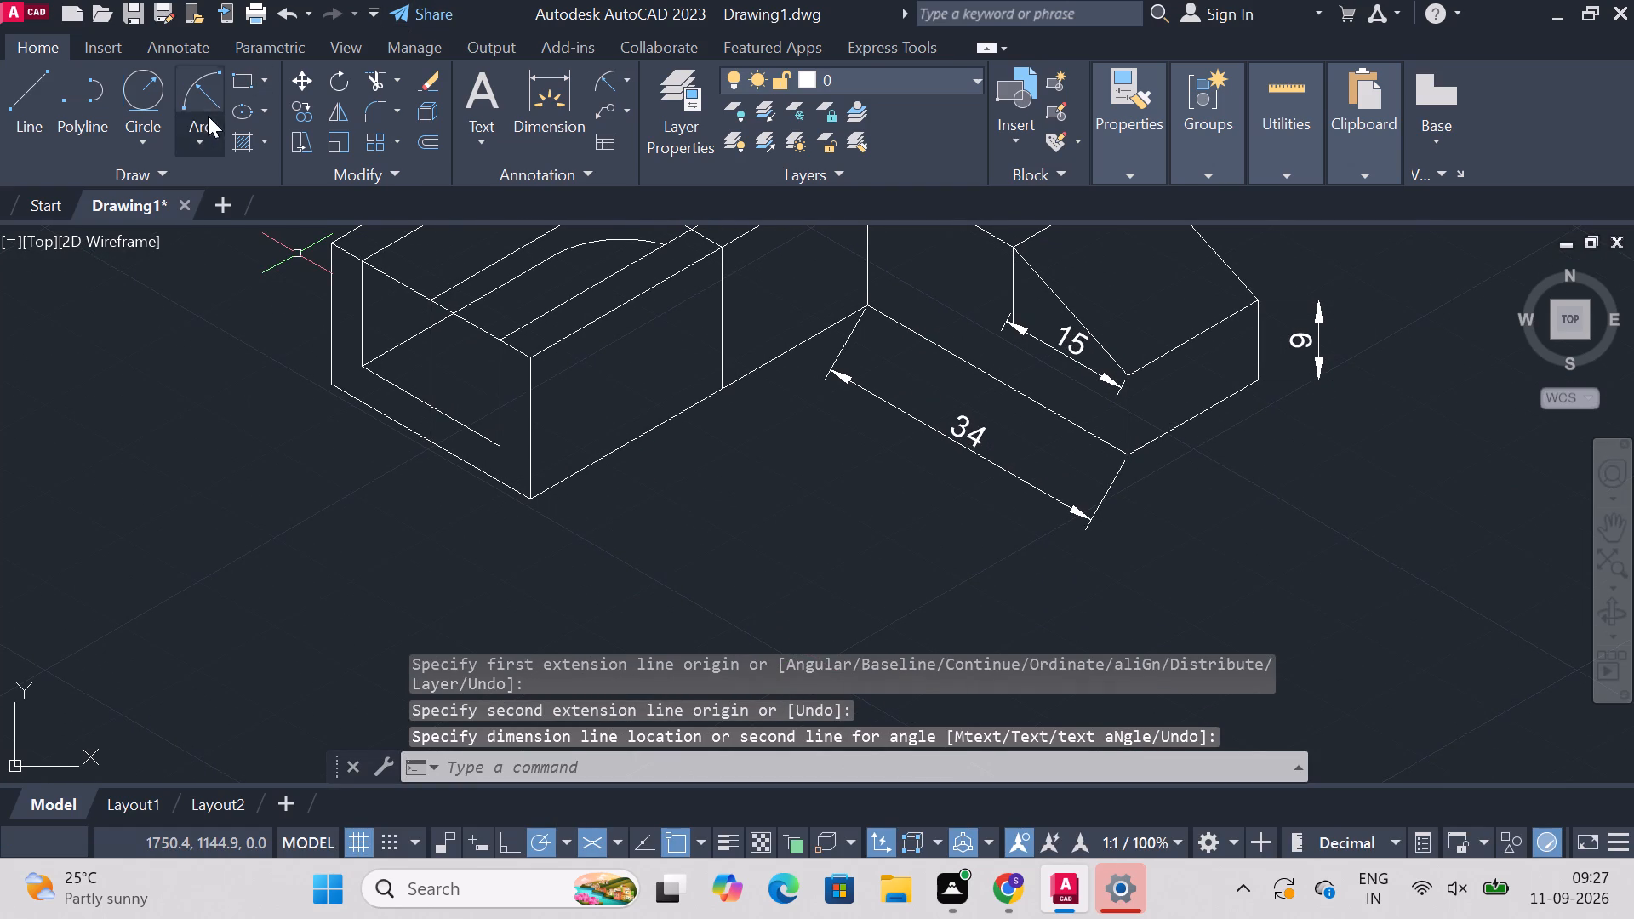
# Dimension the channel block's bottom side edge from the vertical line's foot to the front corner, placing the dimension outside the block.
pyautogui.click(534, 112)
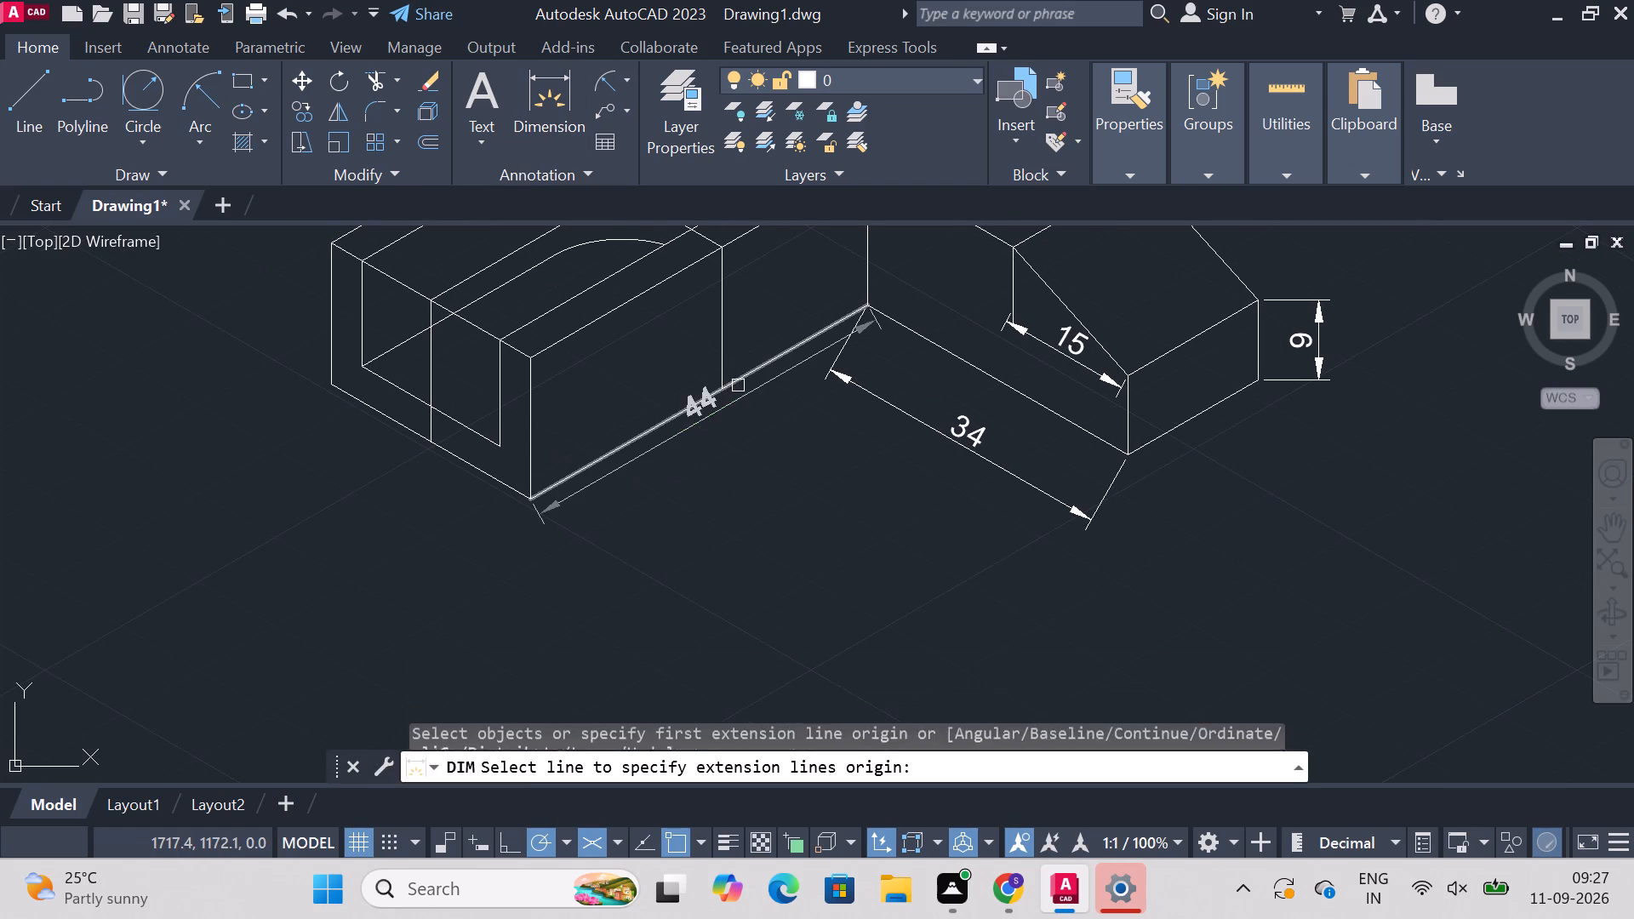
pyautogui.click(724, 387)
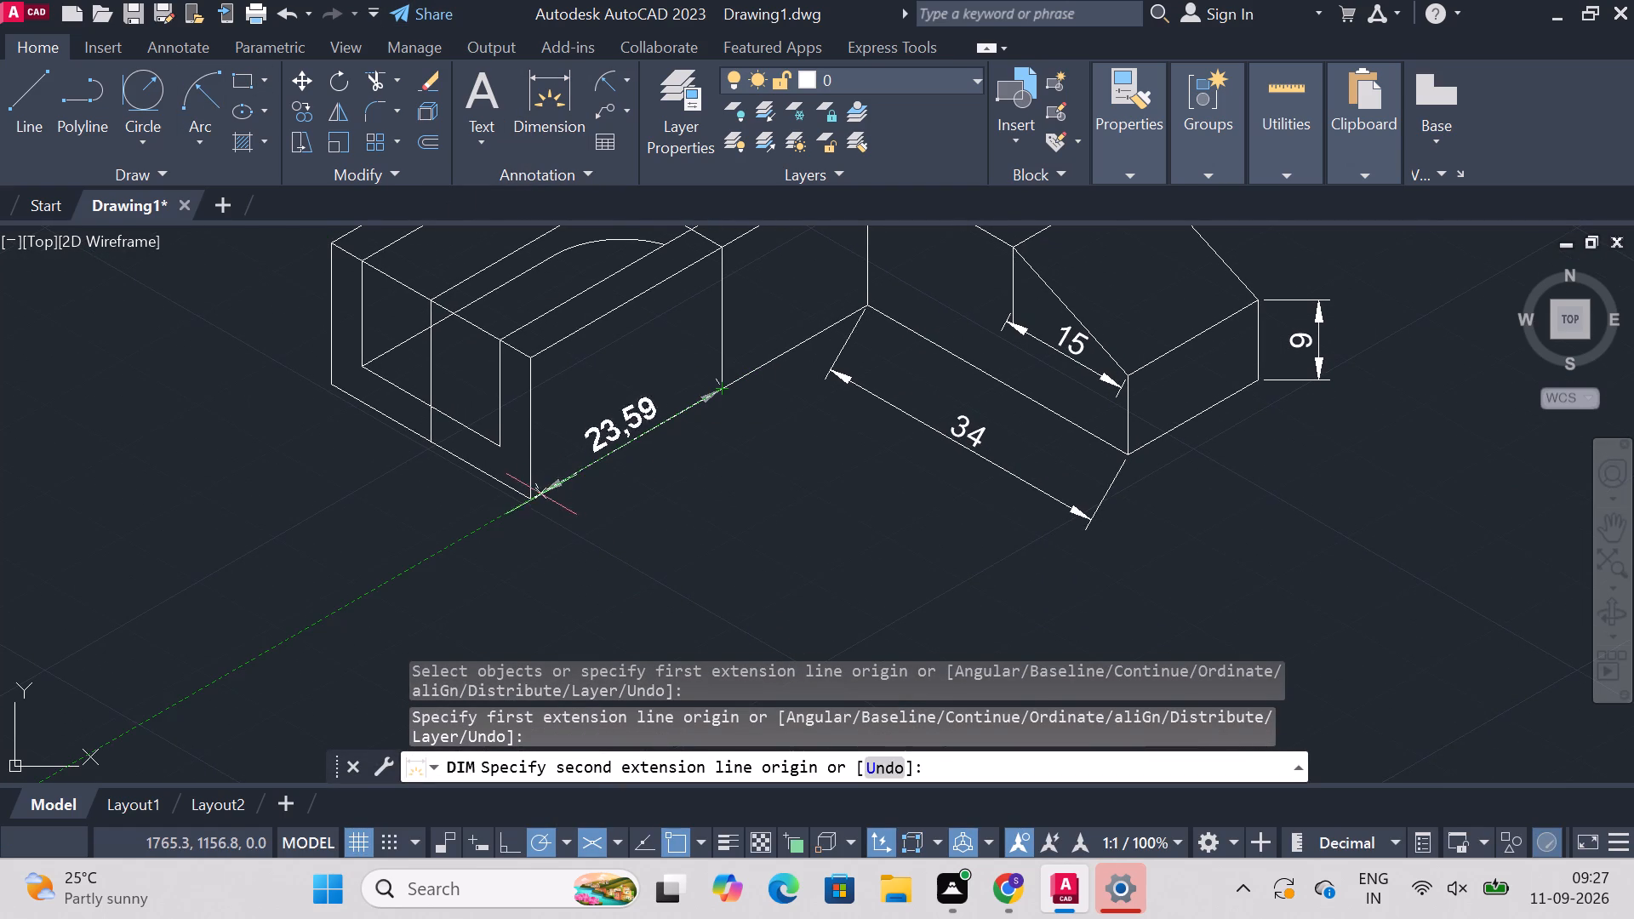
pyautogui.click(526, 502)
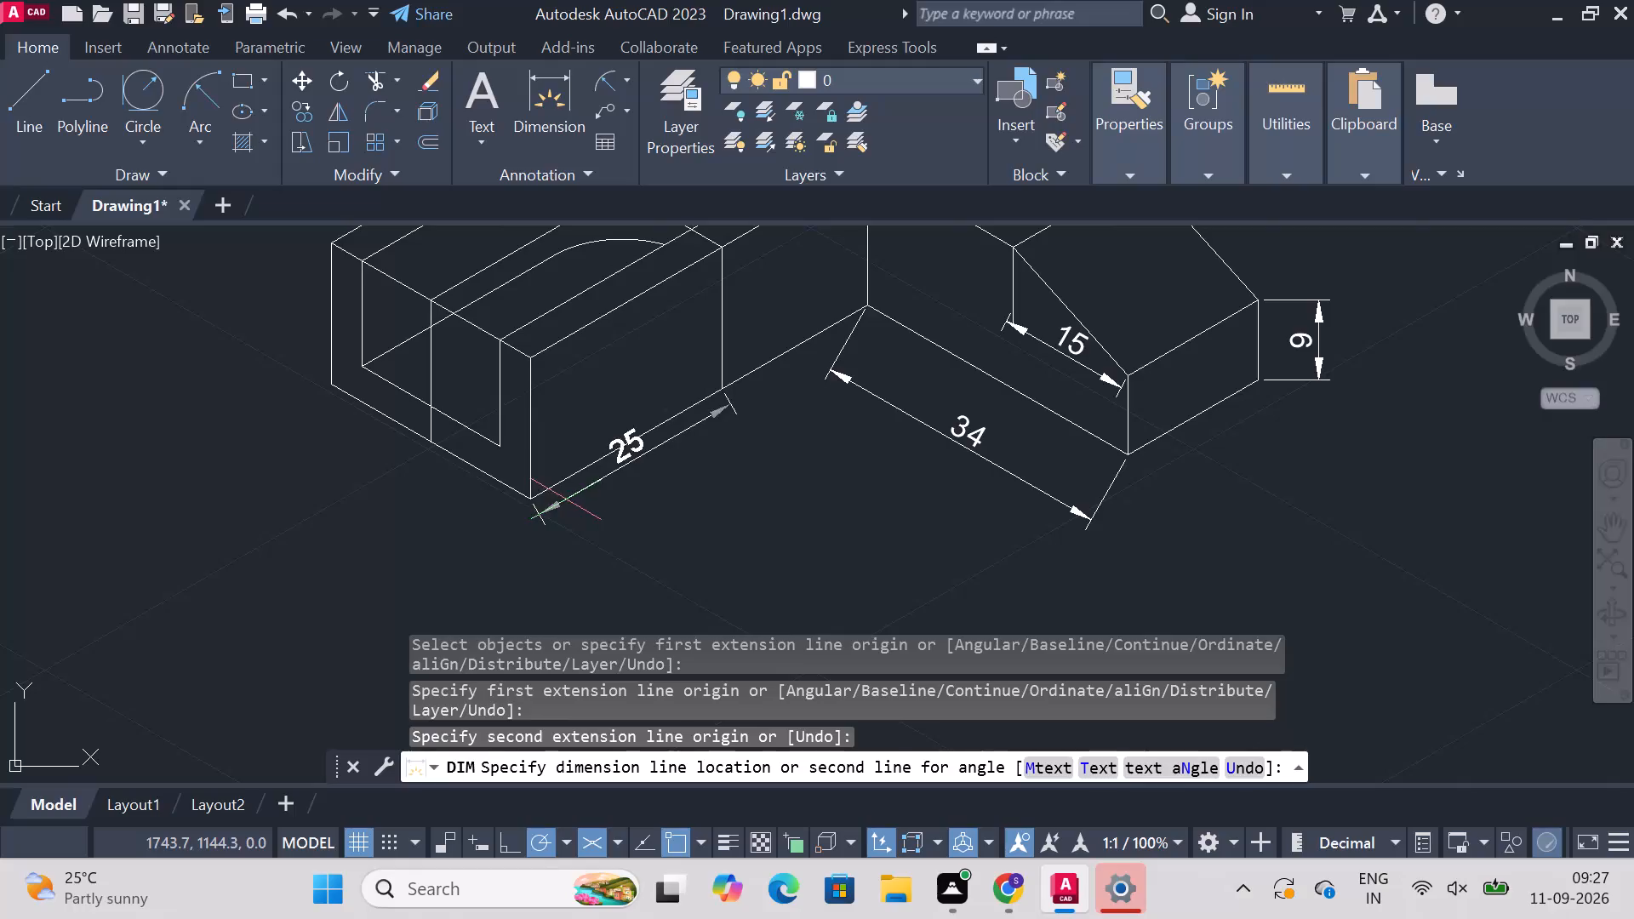
pyautogui.click(587, 510)
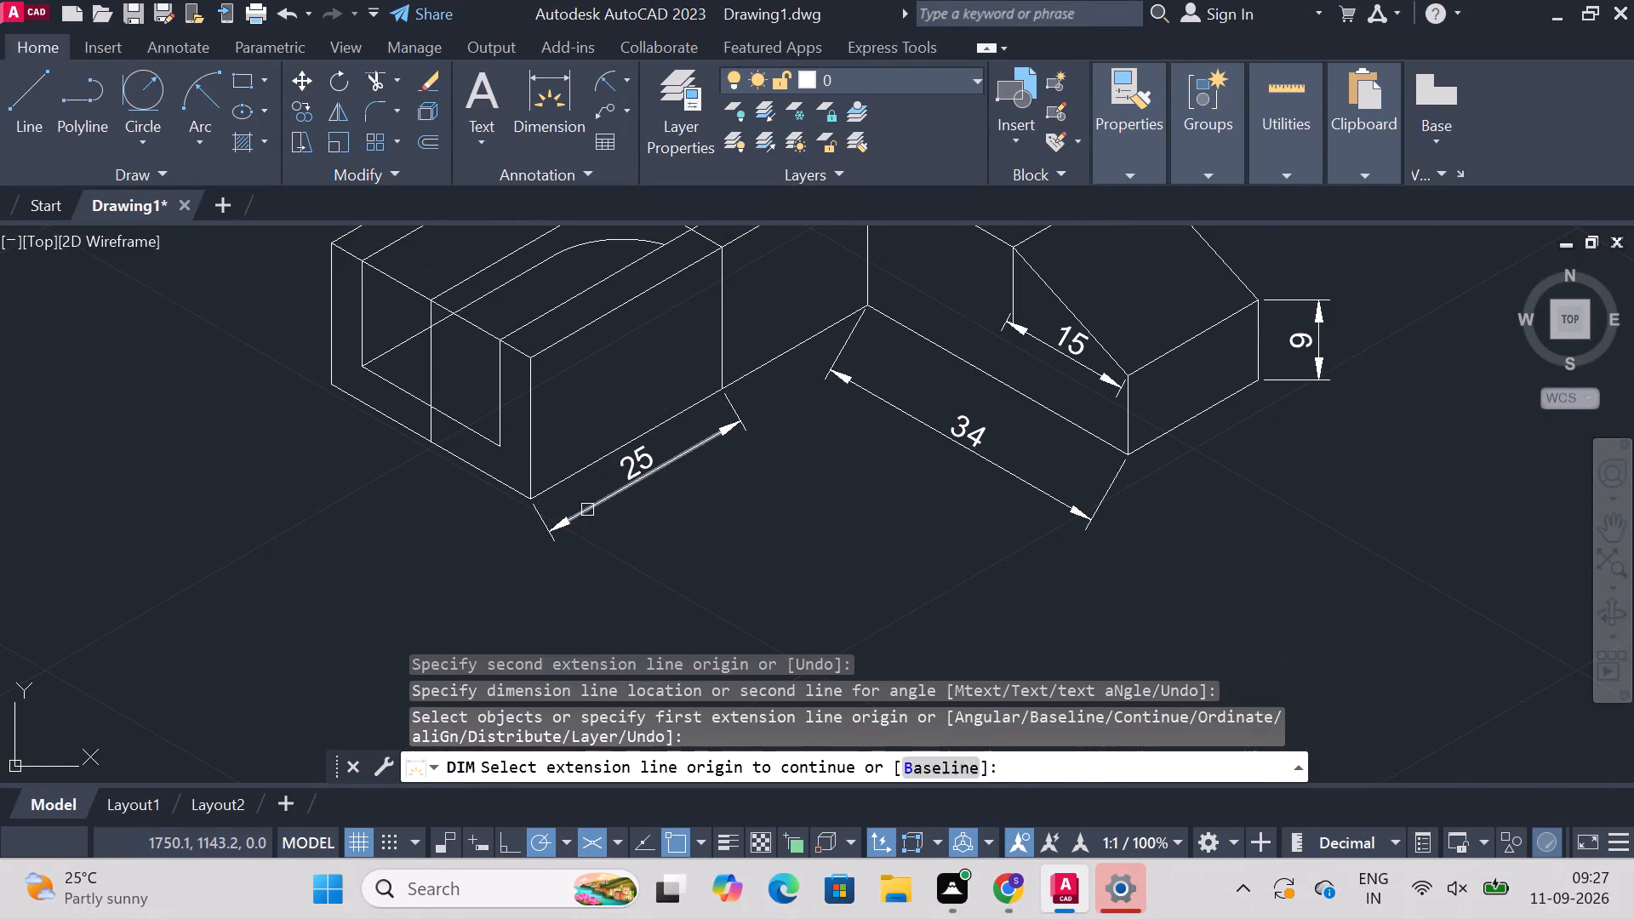
# Dimension the channel block's bottom front edge and its full bottom side edge, placing the full side dimension outside the shorter one.
pyautogui.click(471, 462)
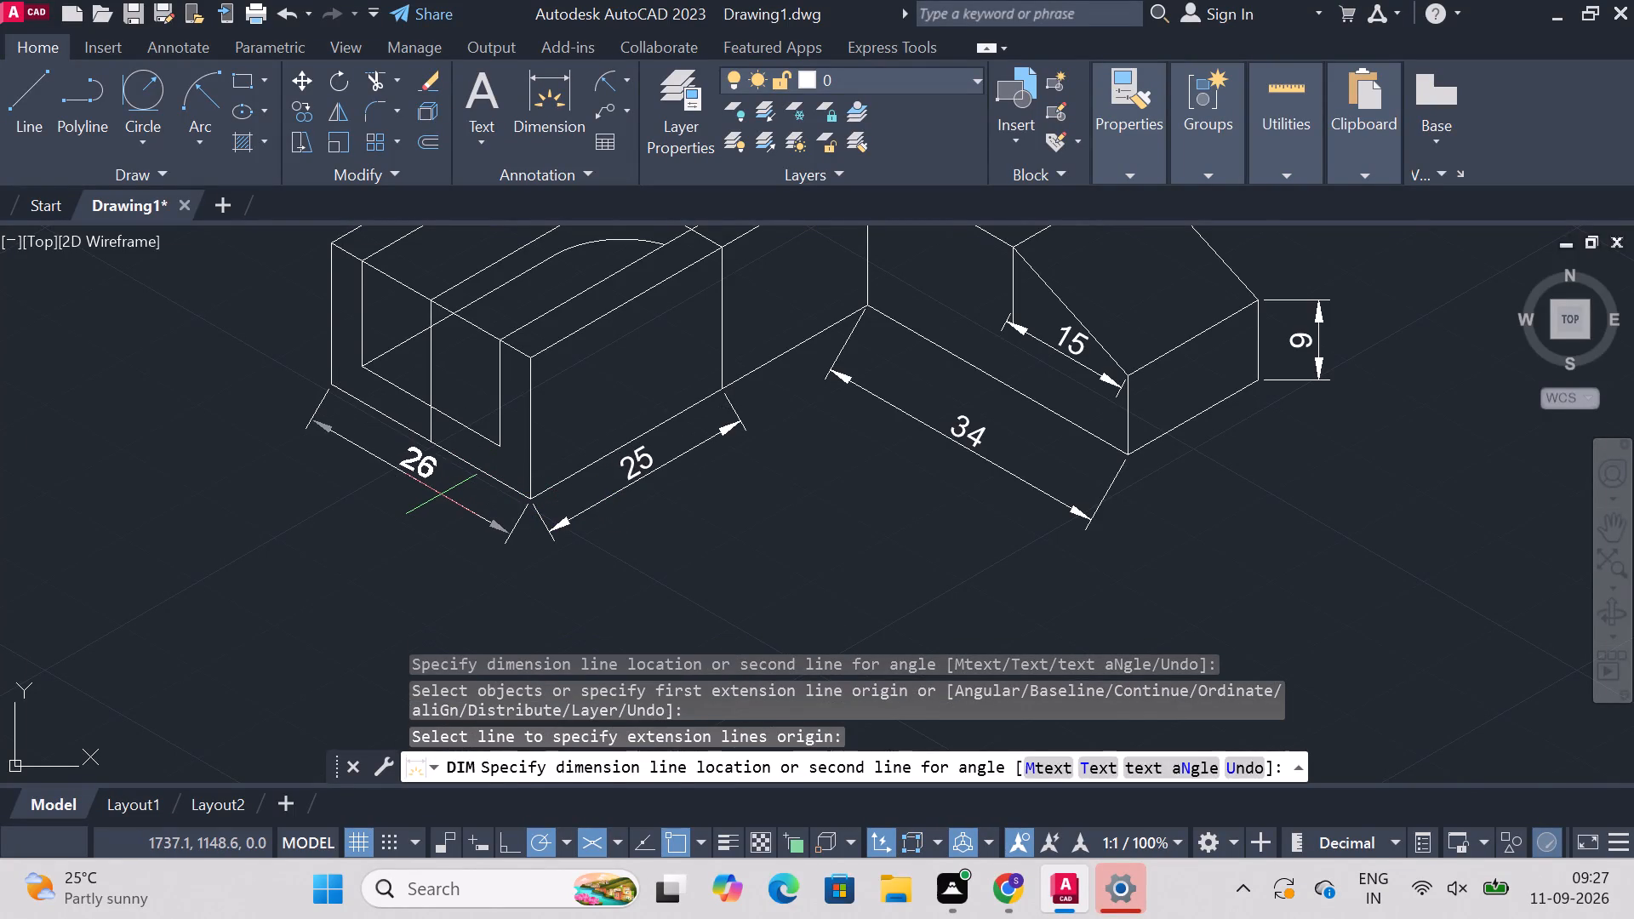
pyautogui.click(441, 494)
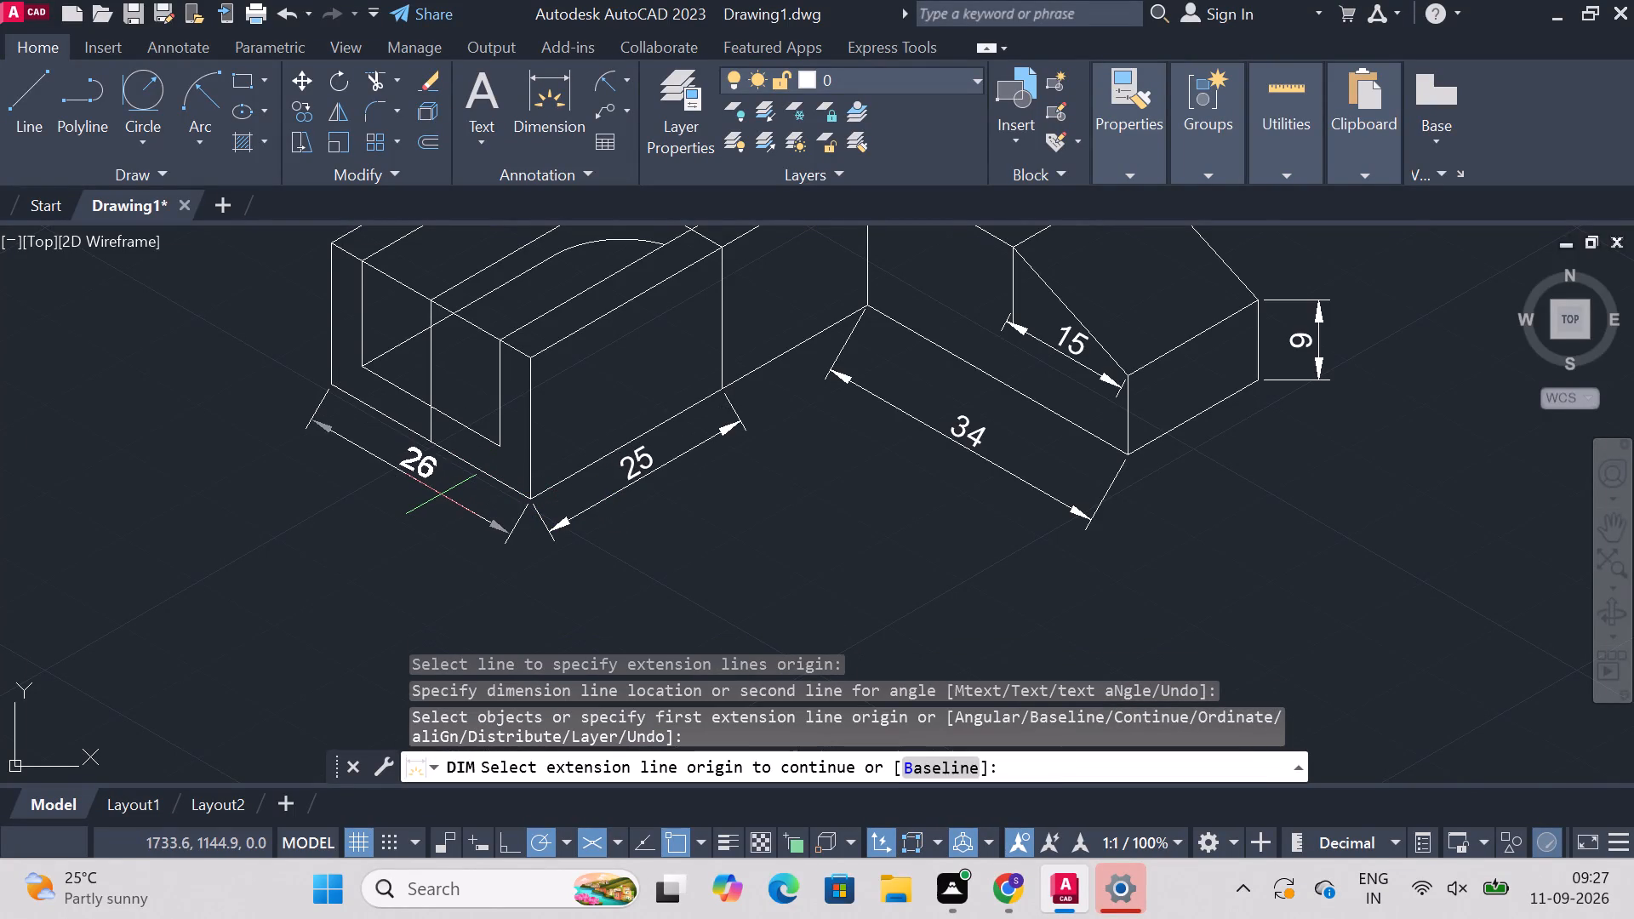
pyautogui.click(658, 423)
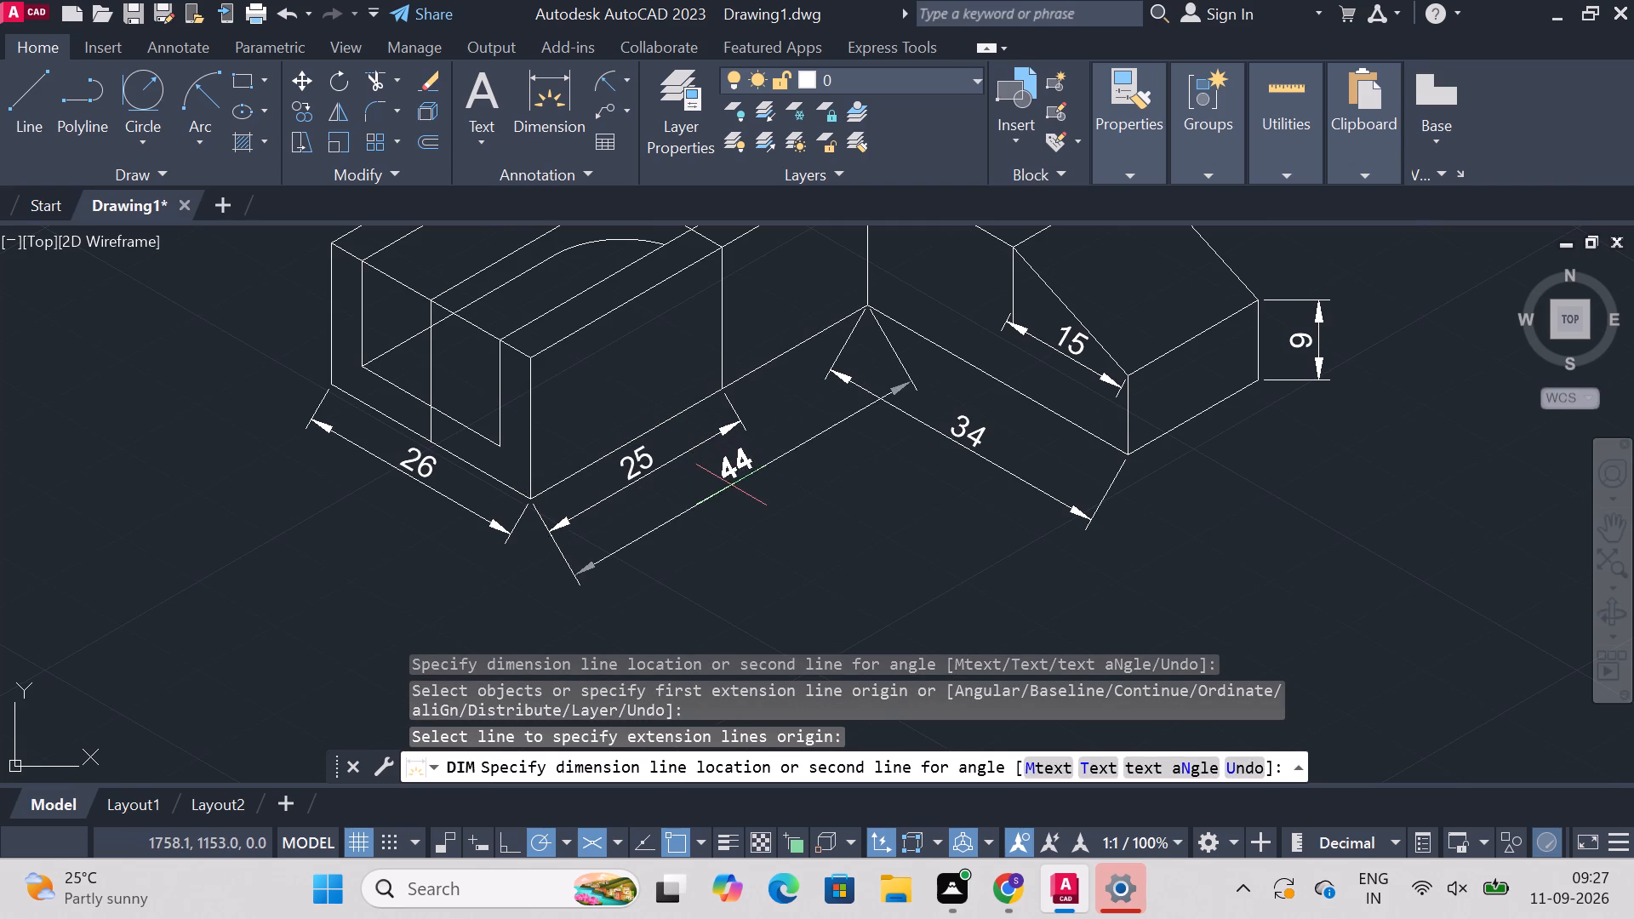
pyautogui.click(731, 488)
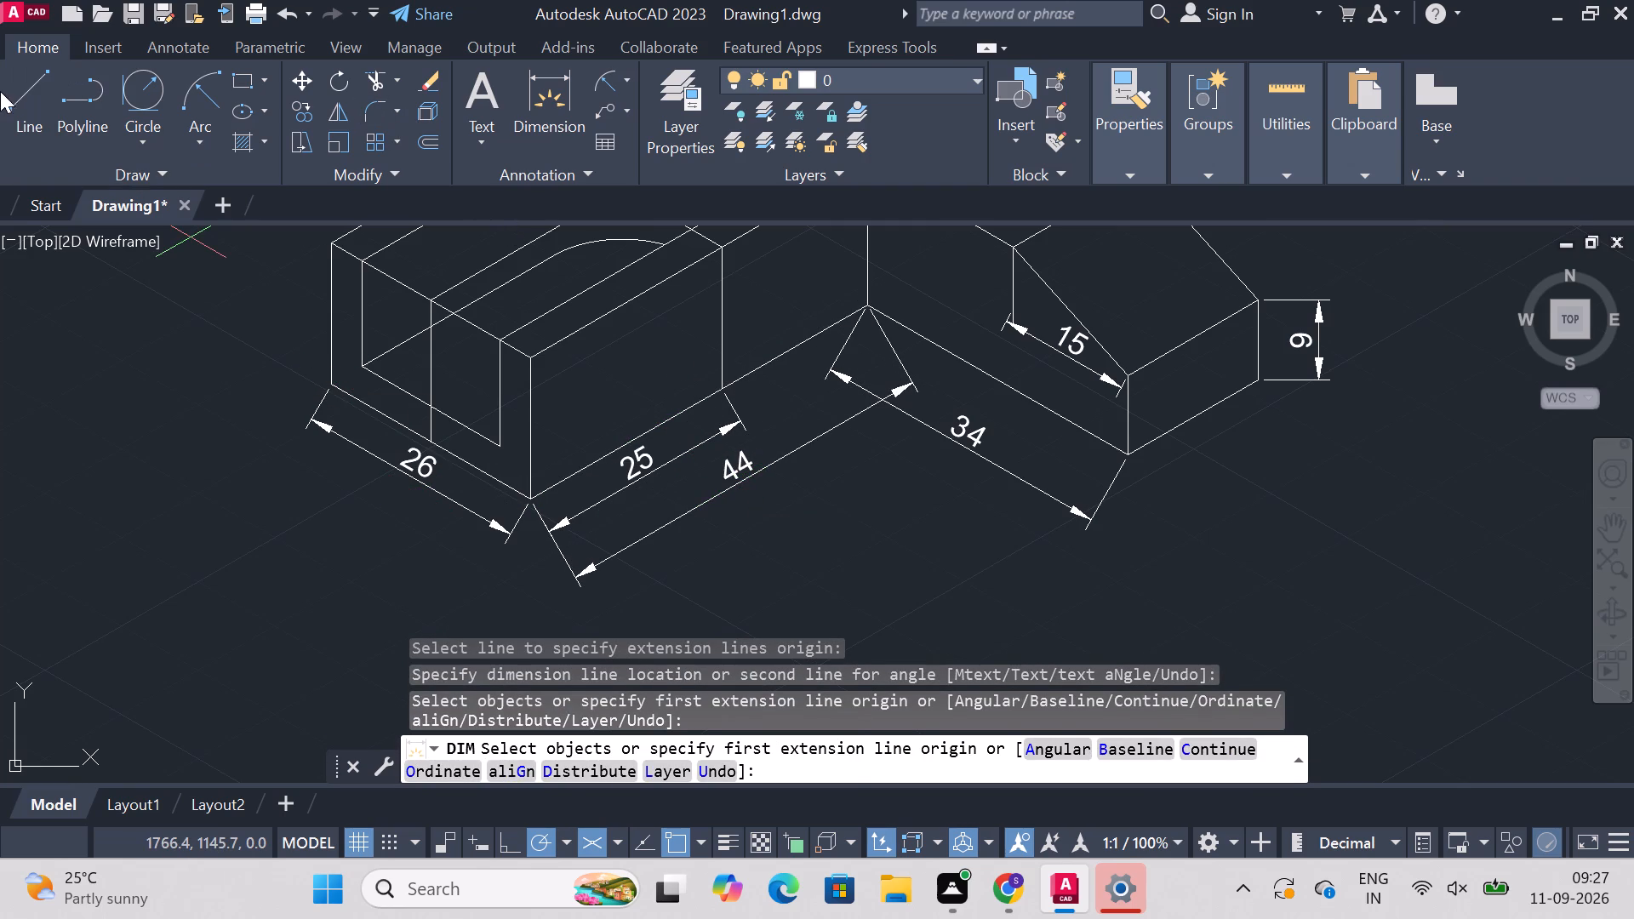
# Draw a short line from the channel floor's front corner to the block's outer vertical edge, about 4 mm above its bottom.
pyautogui.click(26, 84)
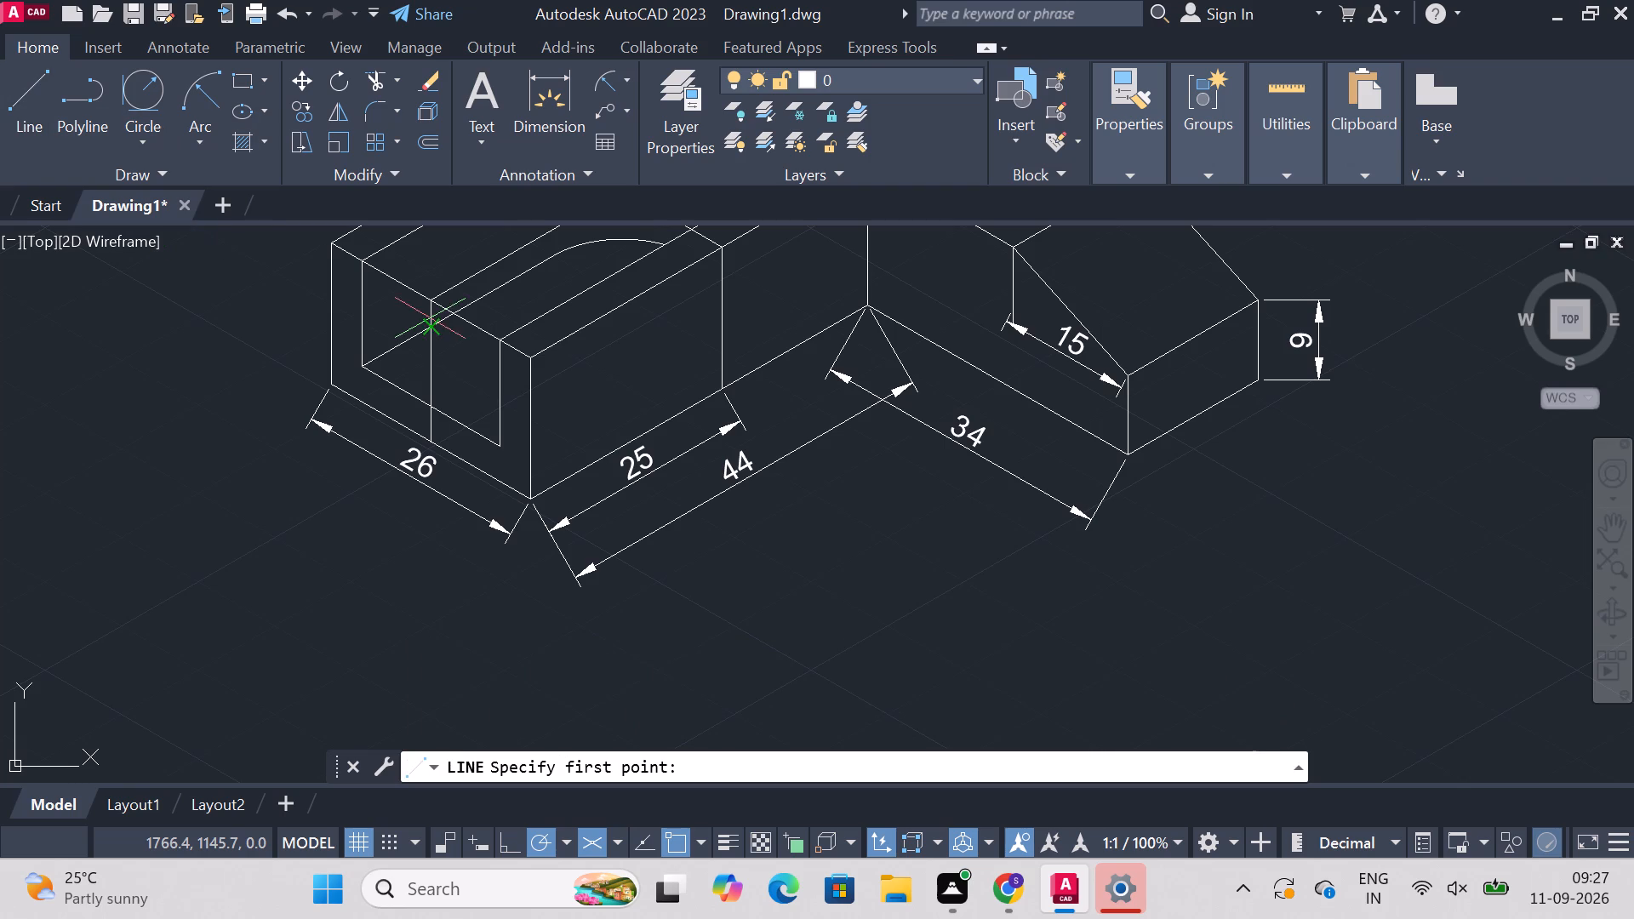
pyautogui.click(365, 364)
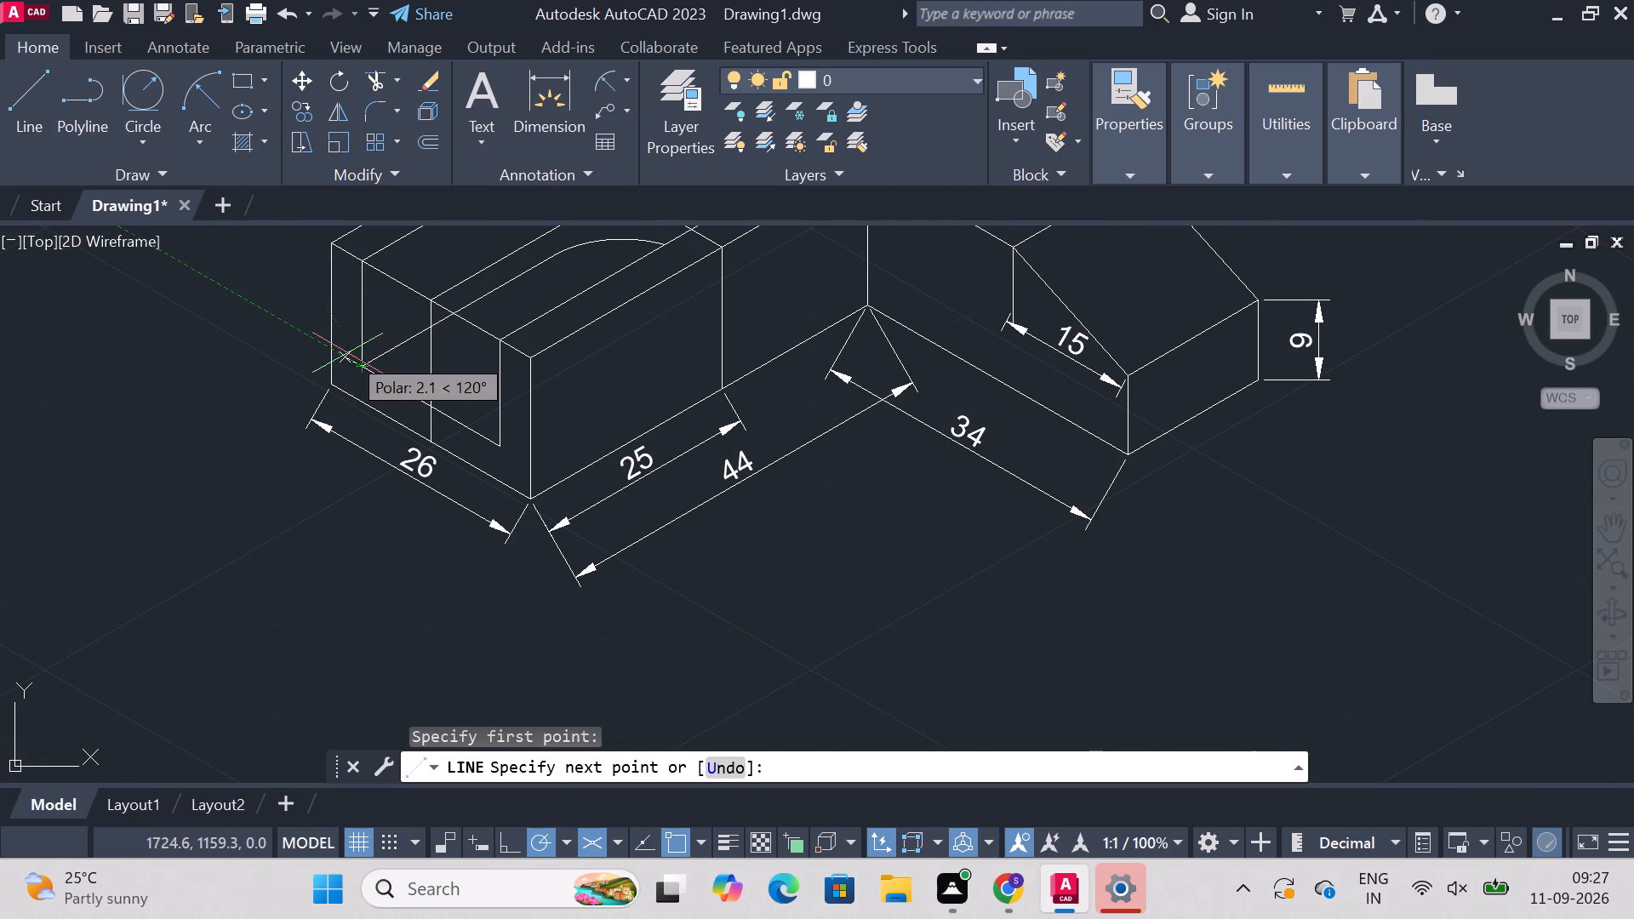
pyautogui.click(331, 354)
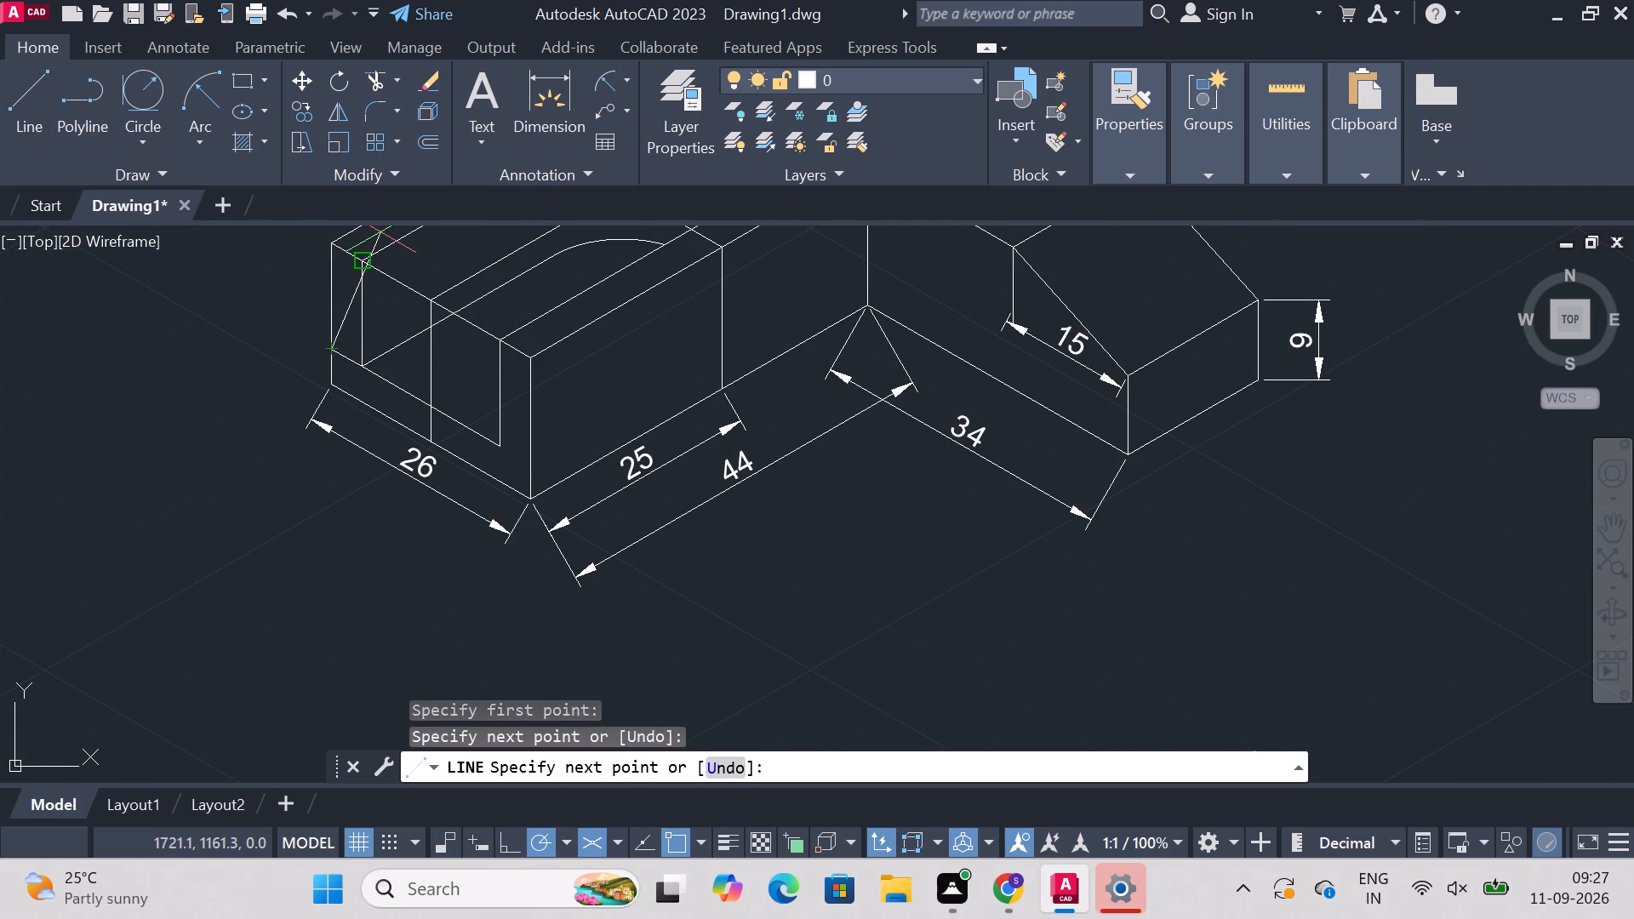
# Dimension the two parts of the block's outer vertical edge, below and above the short line, aligning both dimensions outside the block.
pyautogui.click(548, 91)
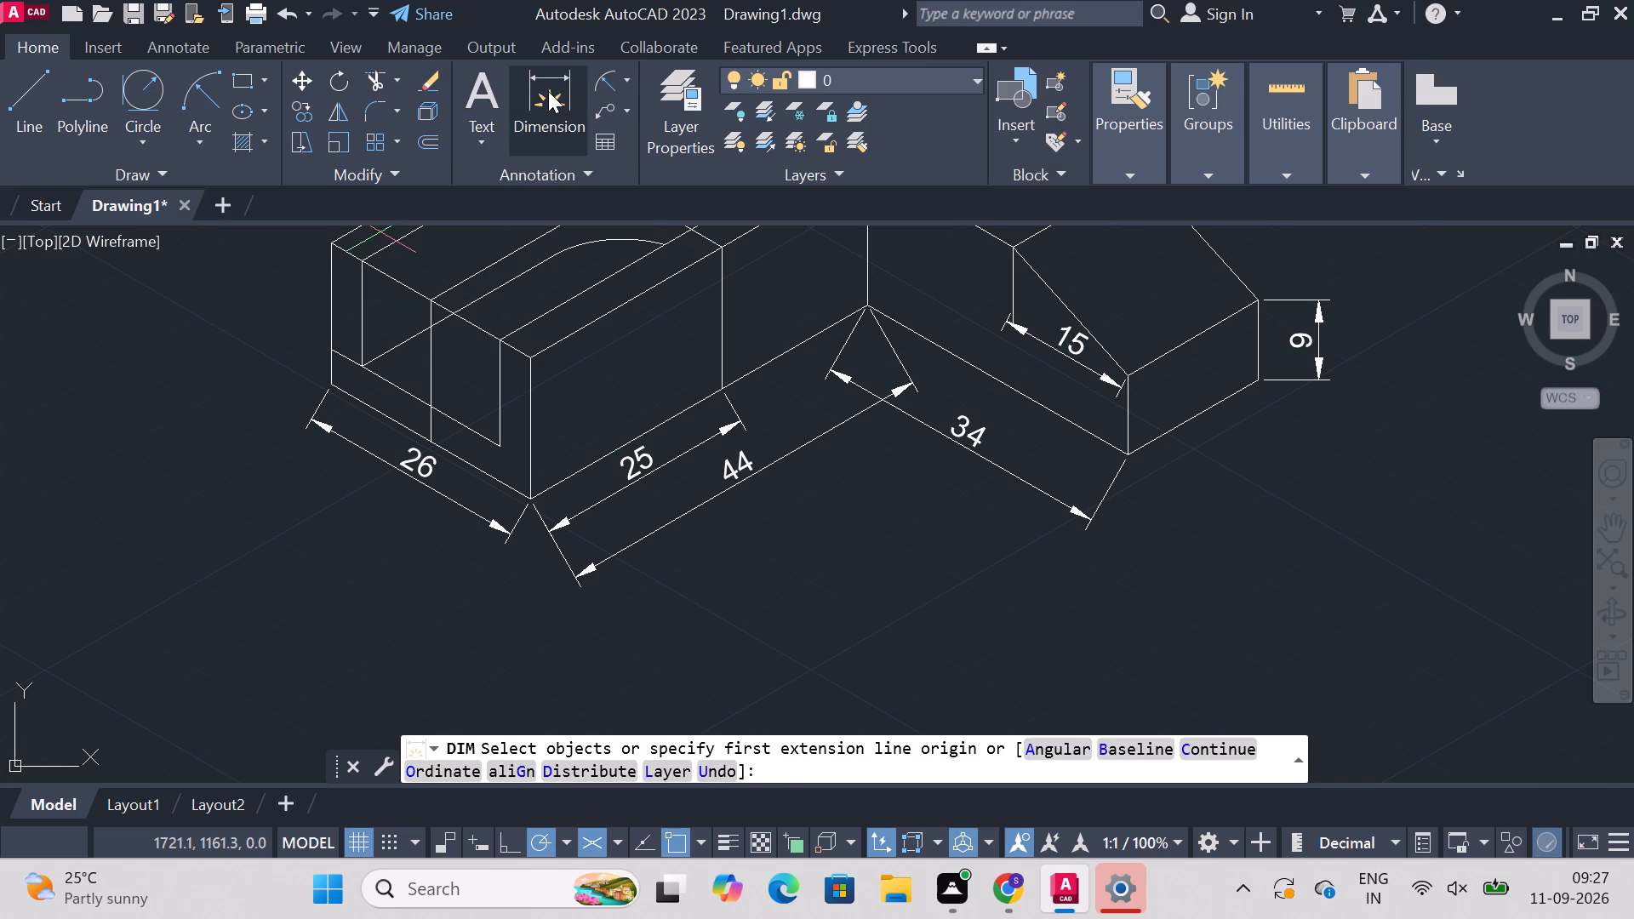
pyautogui.click(330, 362)
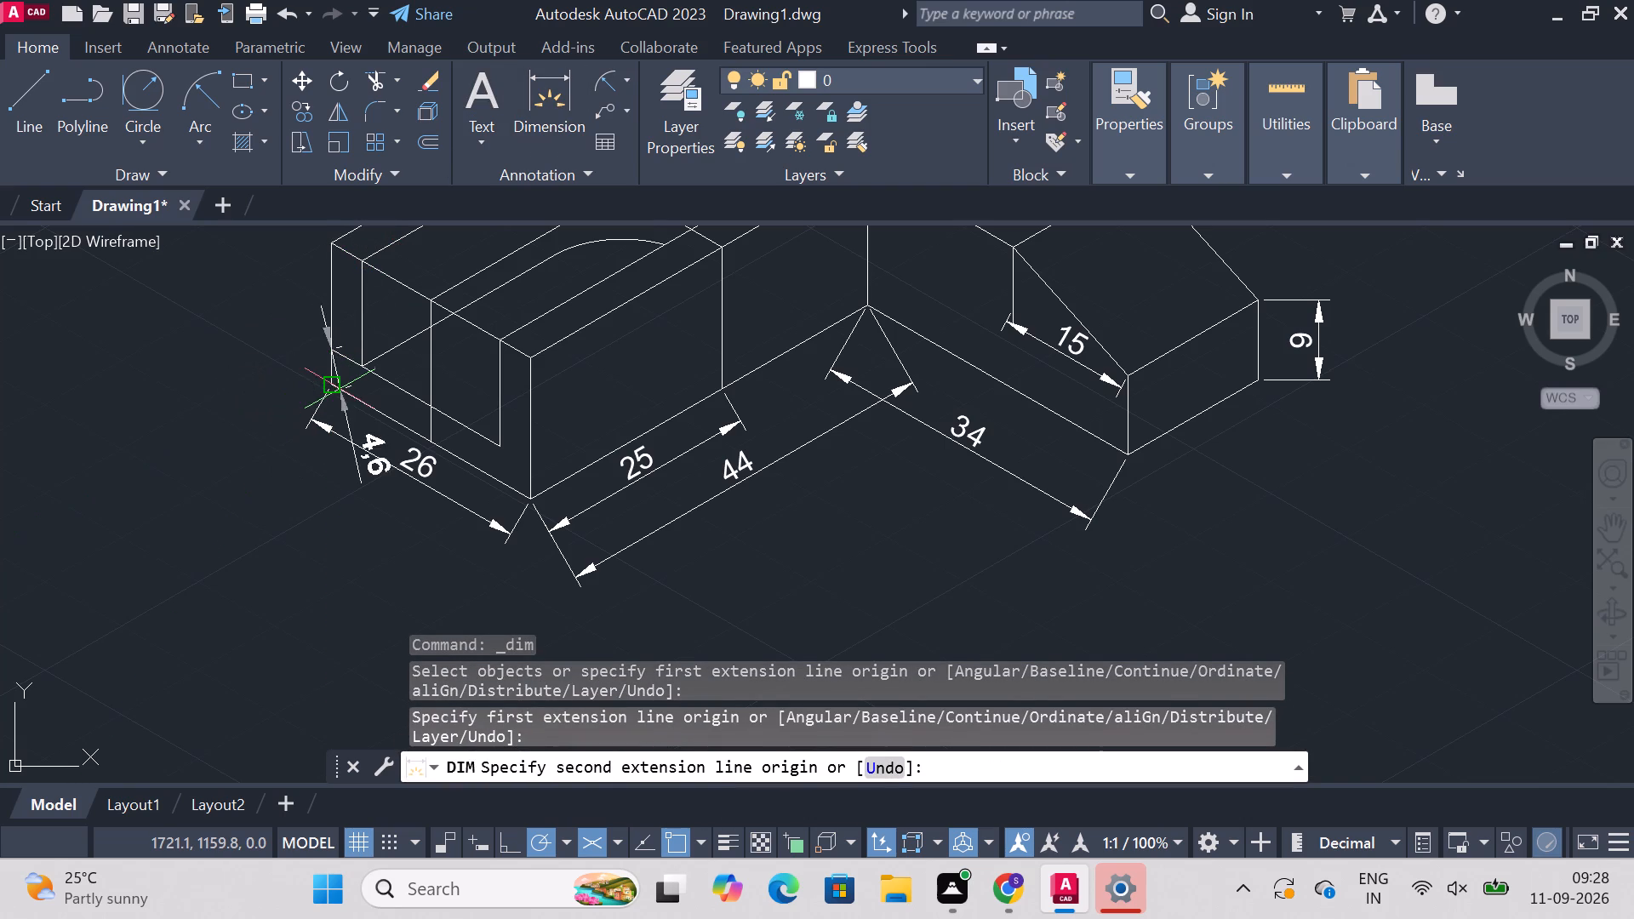
pyautogui.click(329, 382)
pyautogui.click(308, 372)
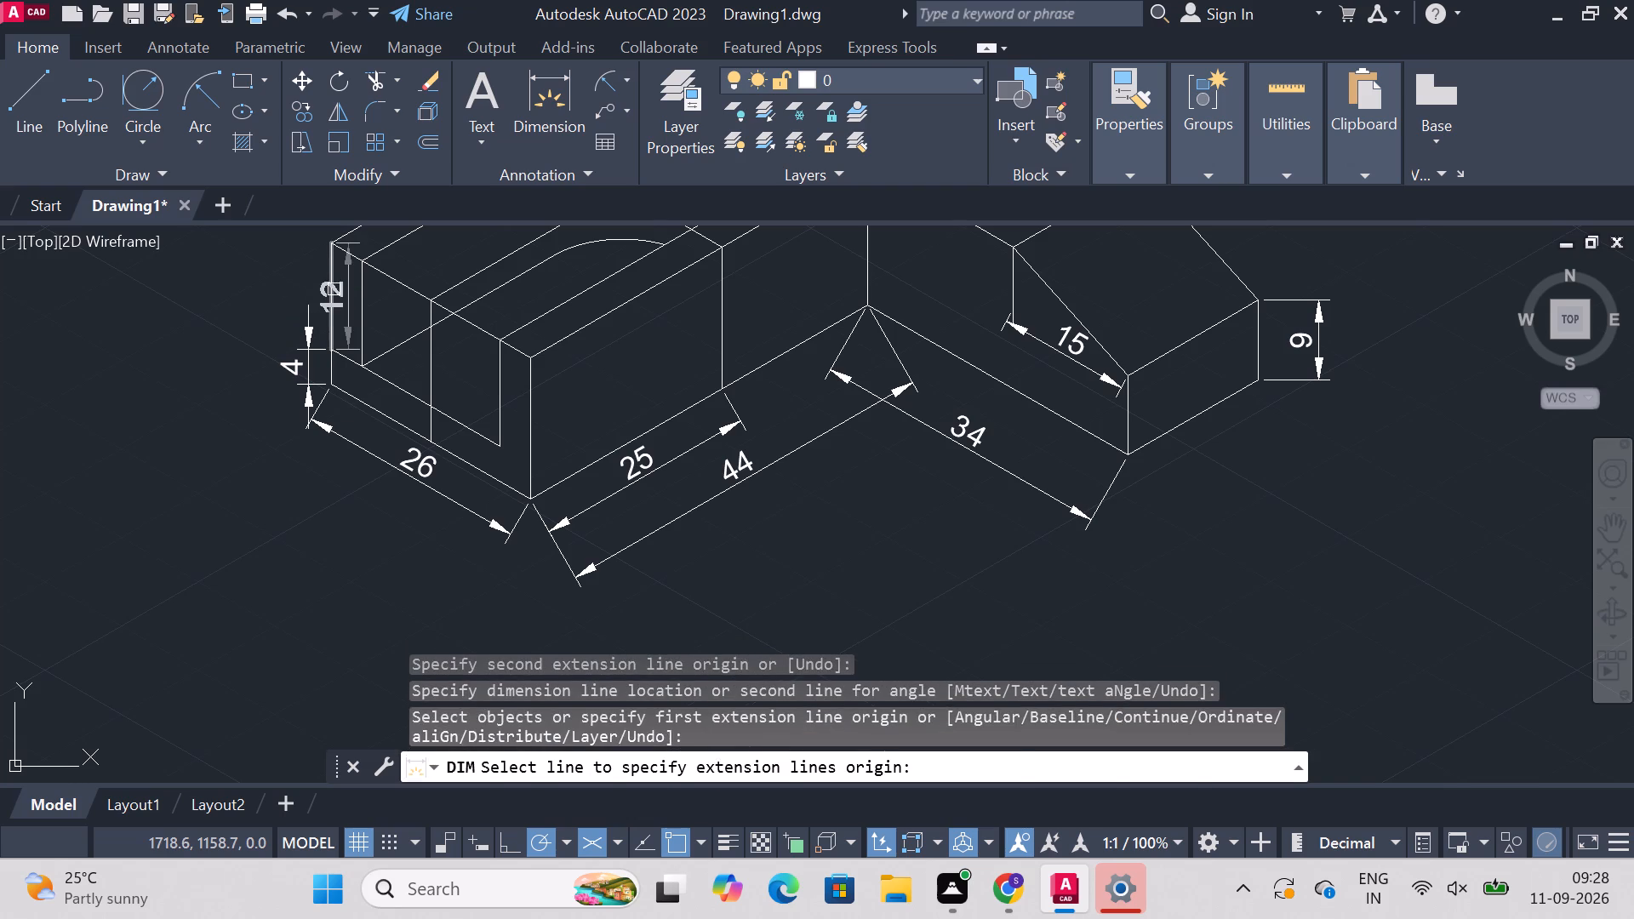
pyautogui.click(334, 289)
pyautogui.click(308, 286)
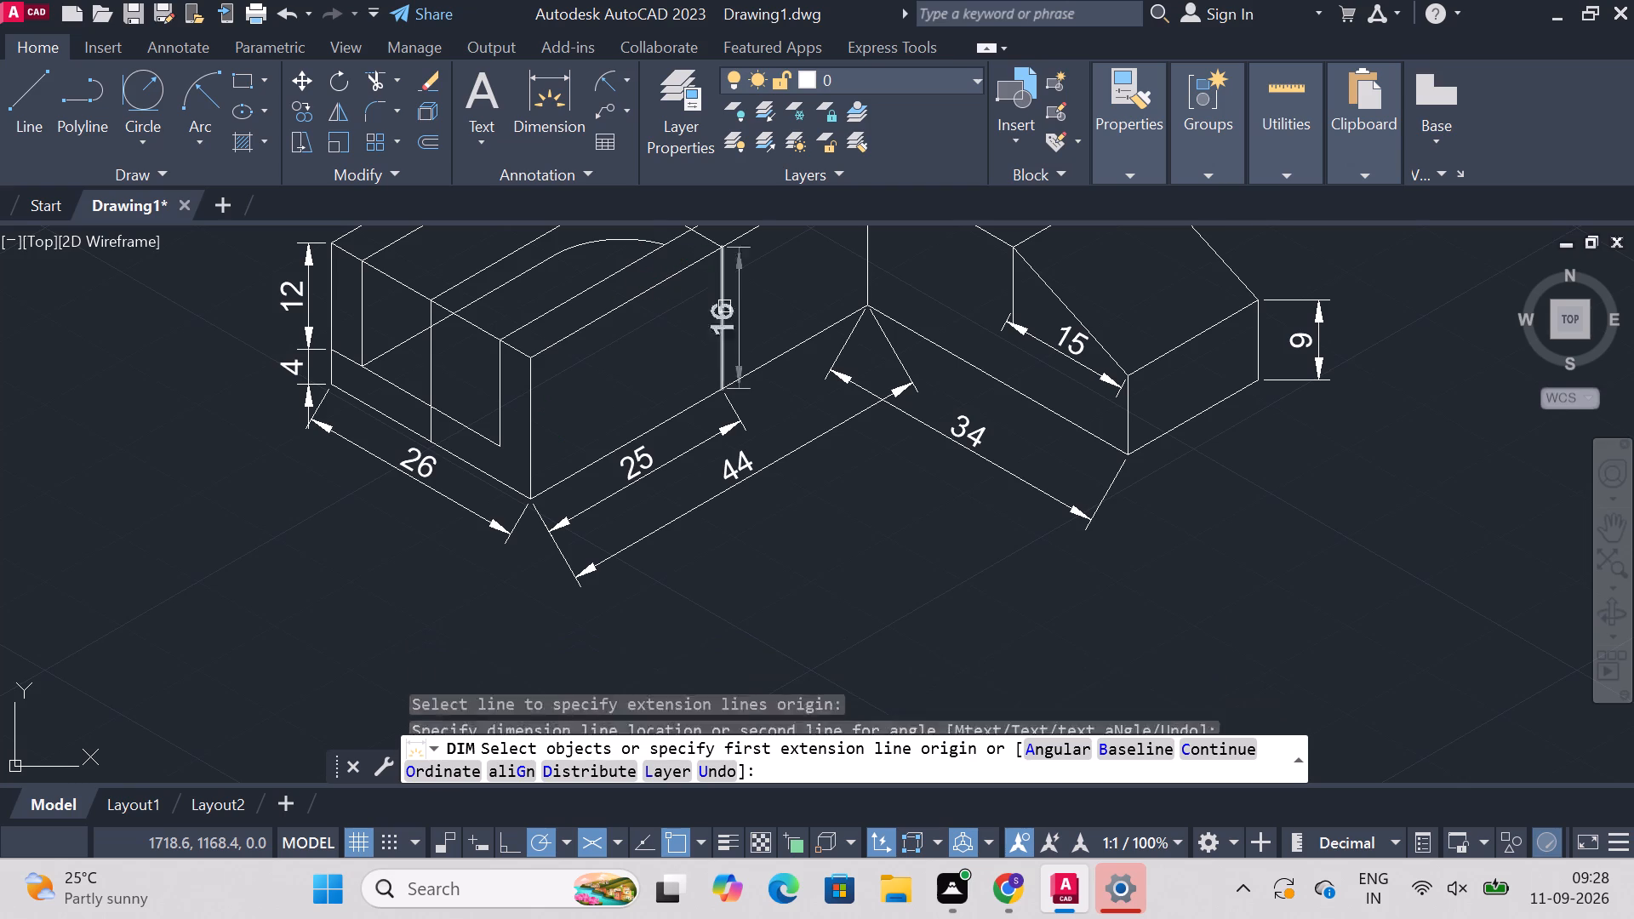
# Dimension the height of the vertical line on the channel block's side face, placing the dimension beside it.
pyautogui.click(717, 327)
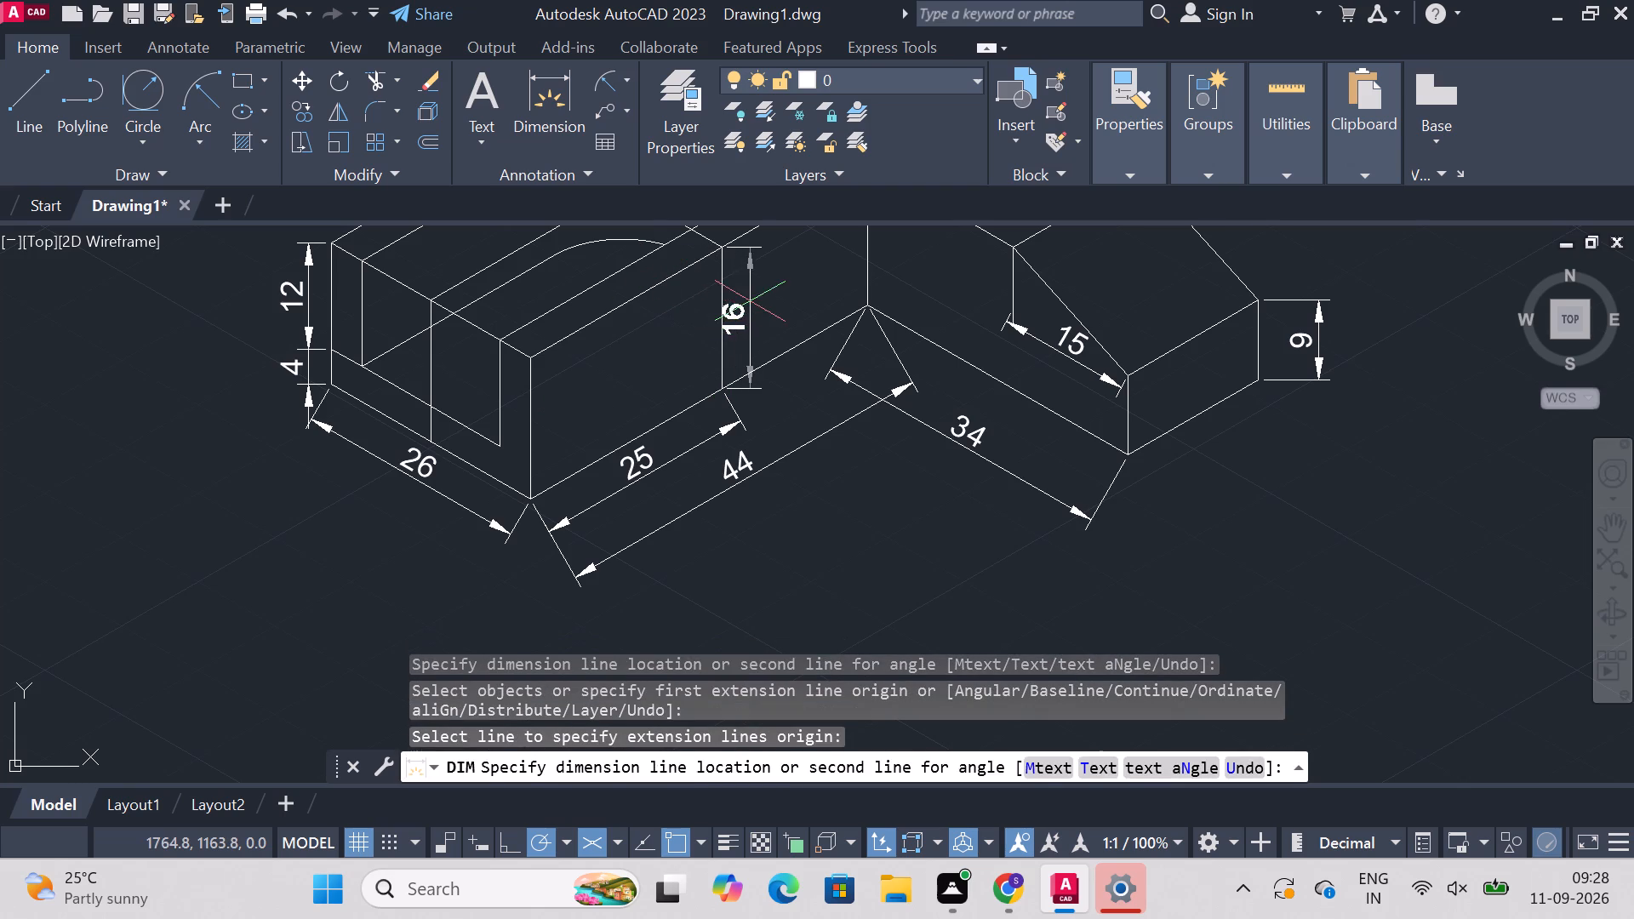
pyautogui.click(750, 301)
pyautogui.press('Escape')
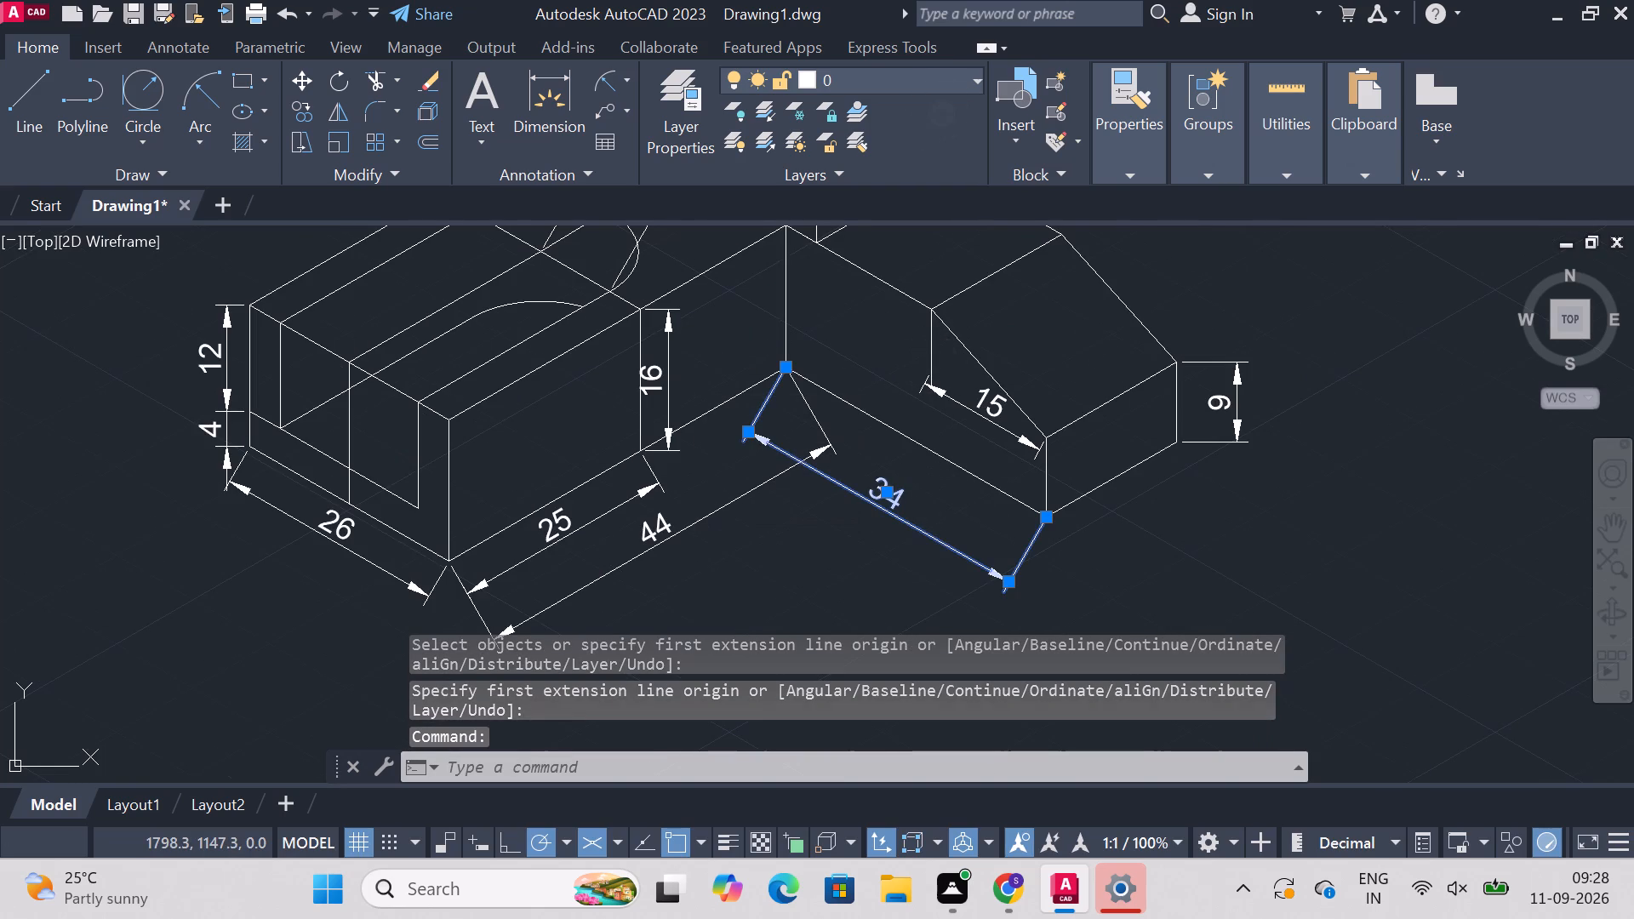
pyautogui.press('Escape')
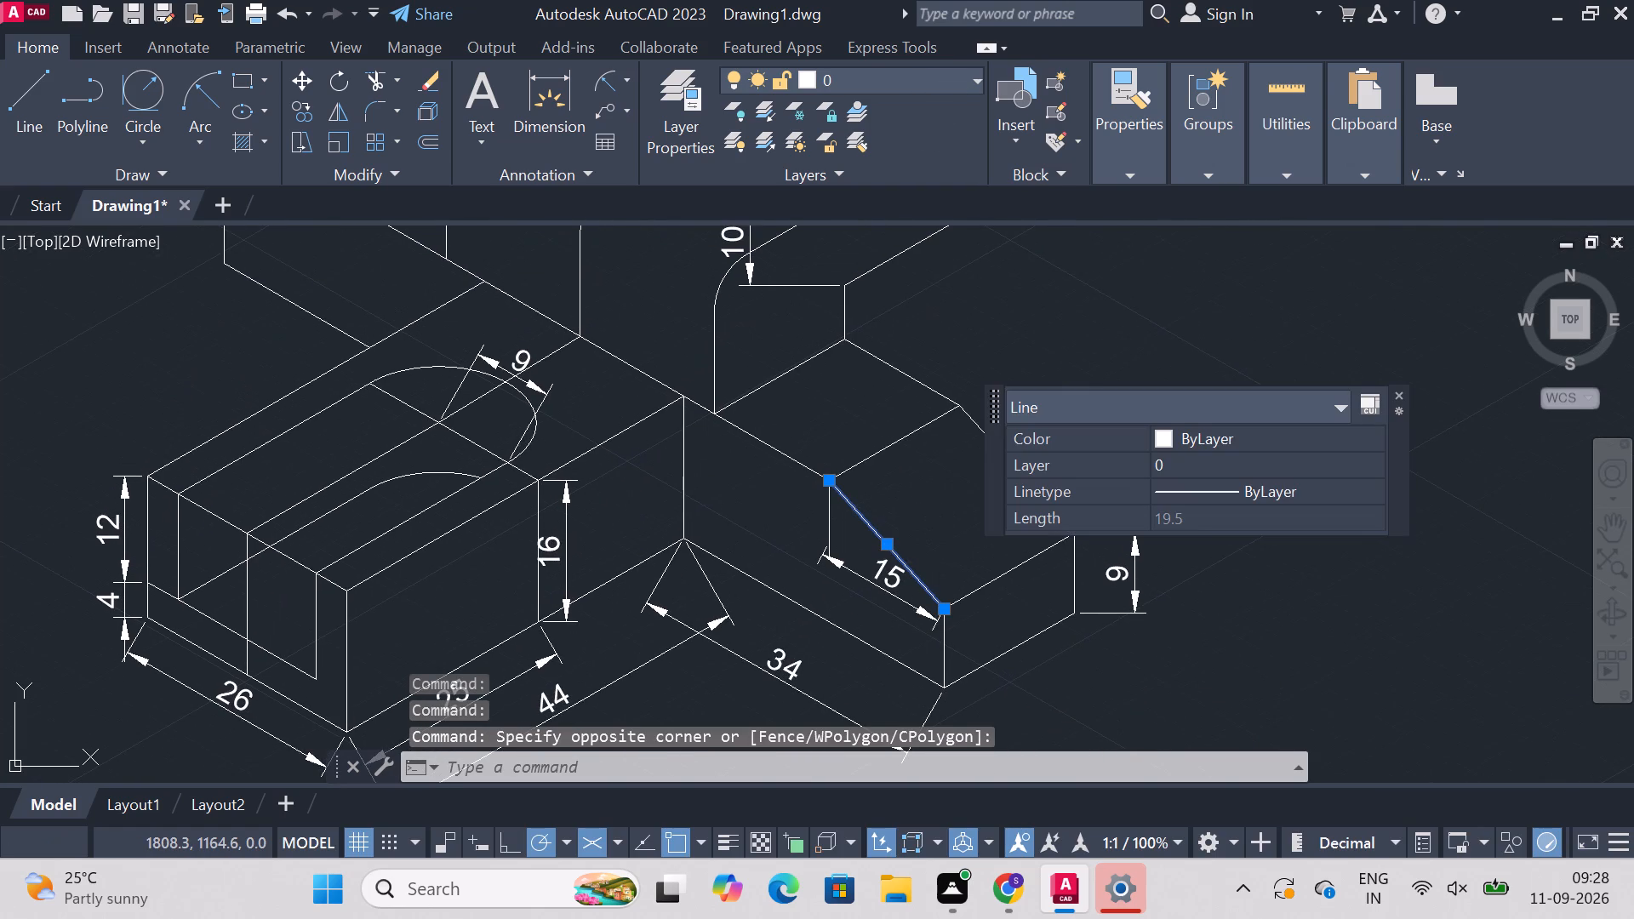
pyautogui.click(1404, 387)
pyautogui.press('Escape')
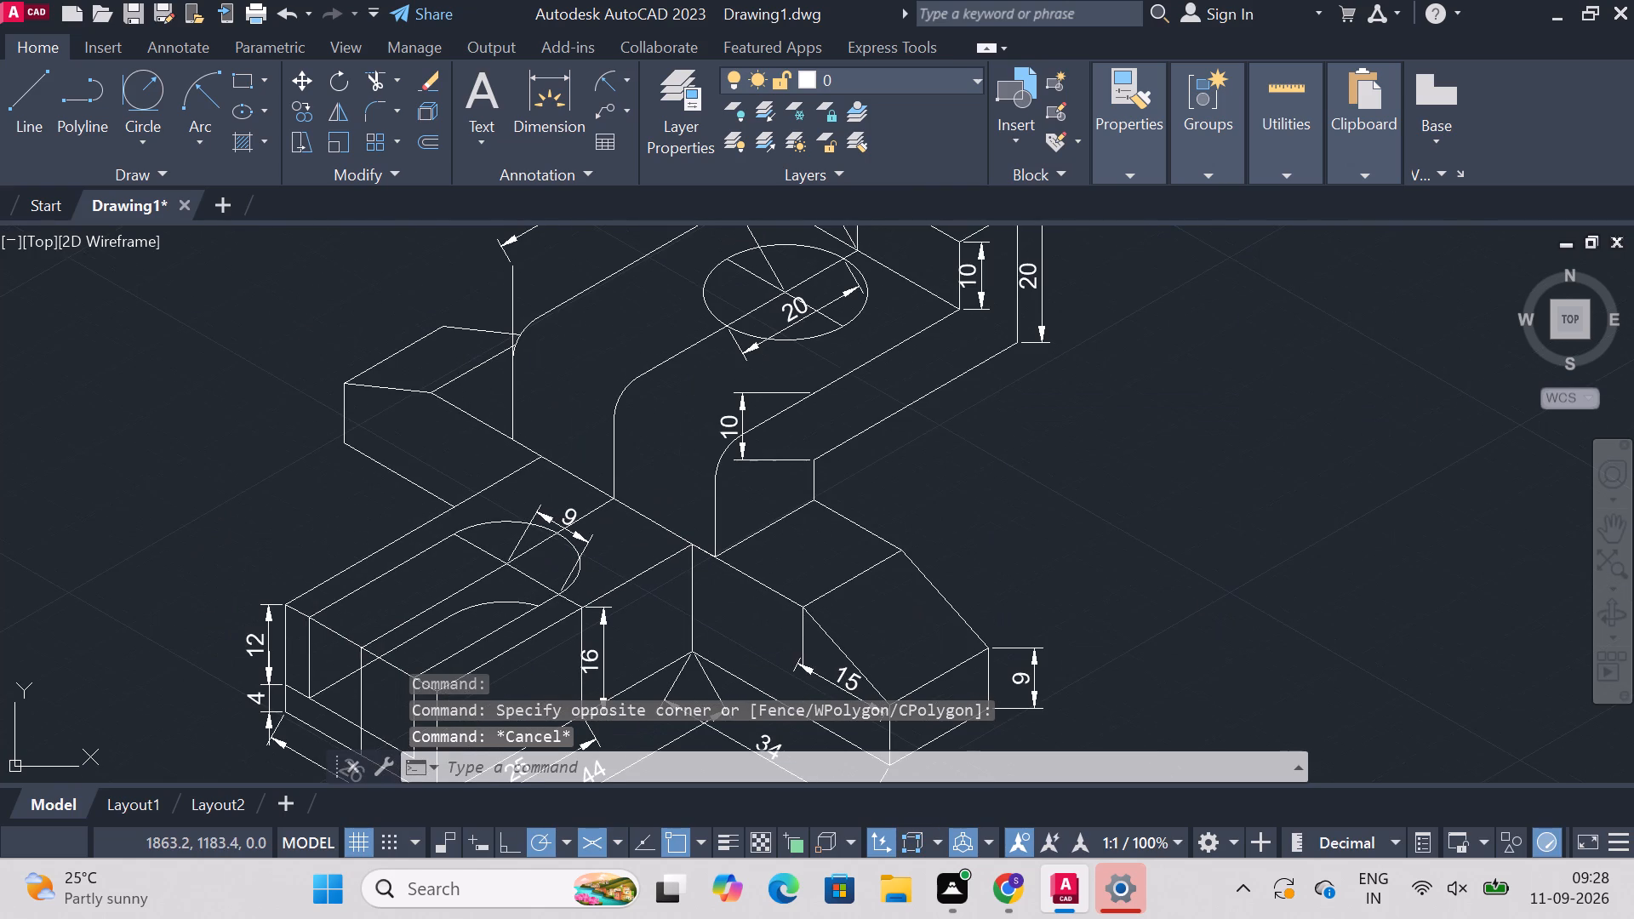
# Add a radius dimension to the near fillet arc where the raised block turns down, placing the text inside the arc.
pyautogui.click(568, 85)
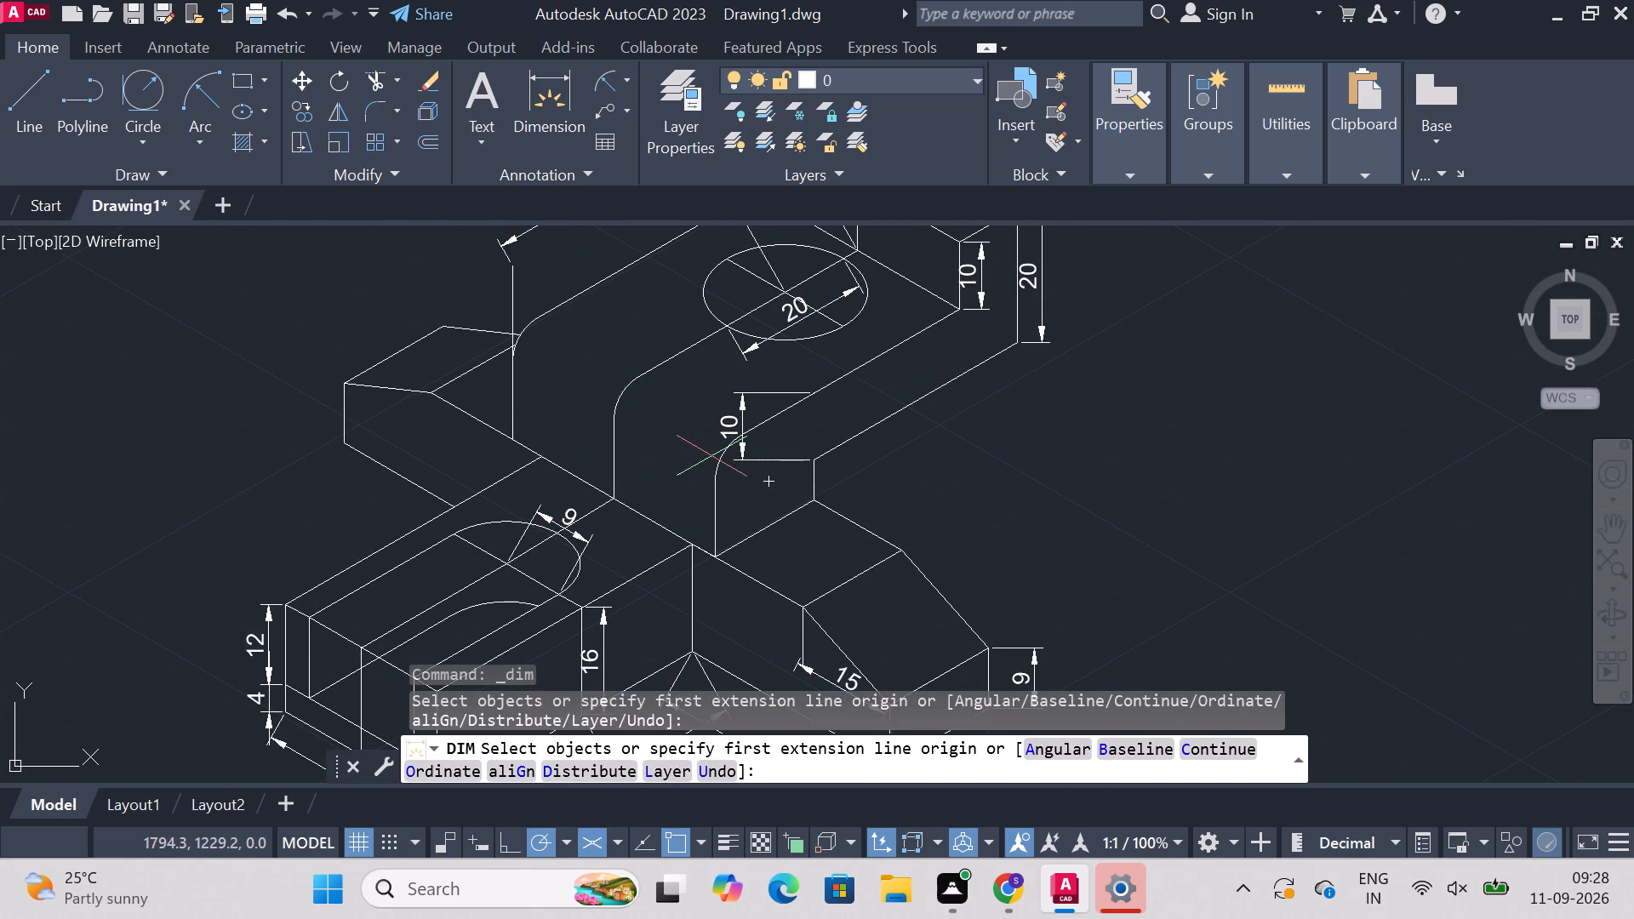
pyautogui.click(514, 93)
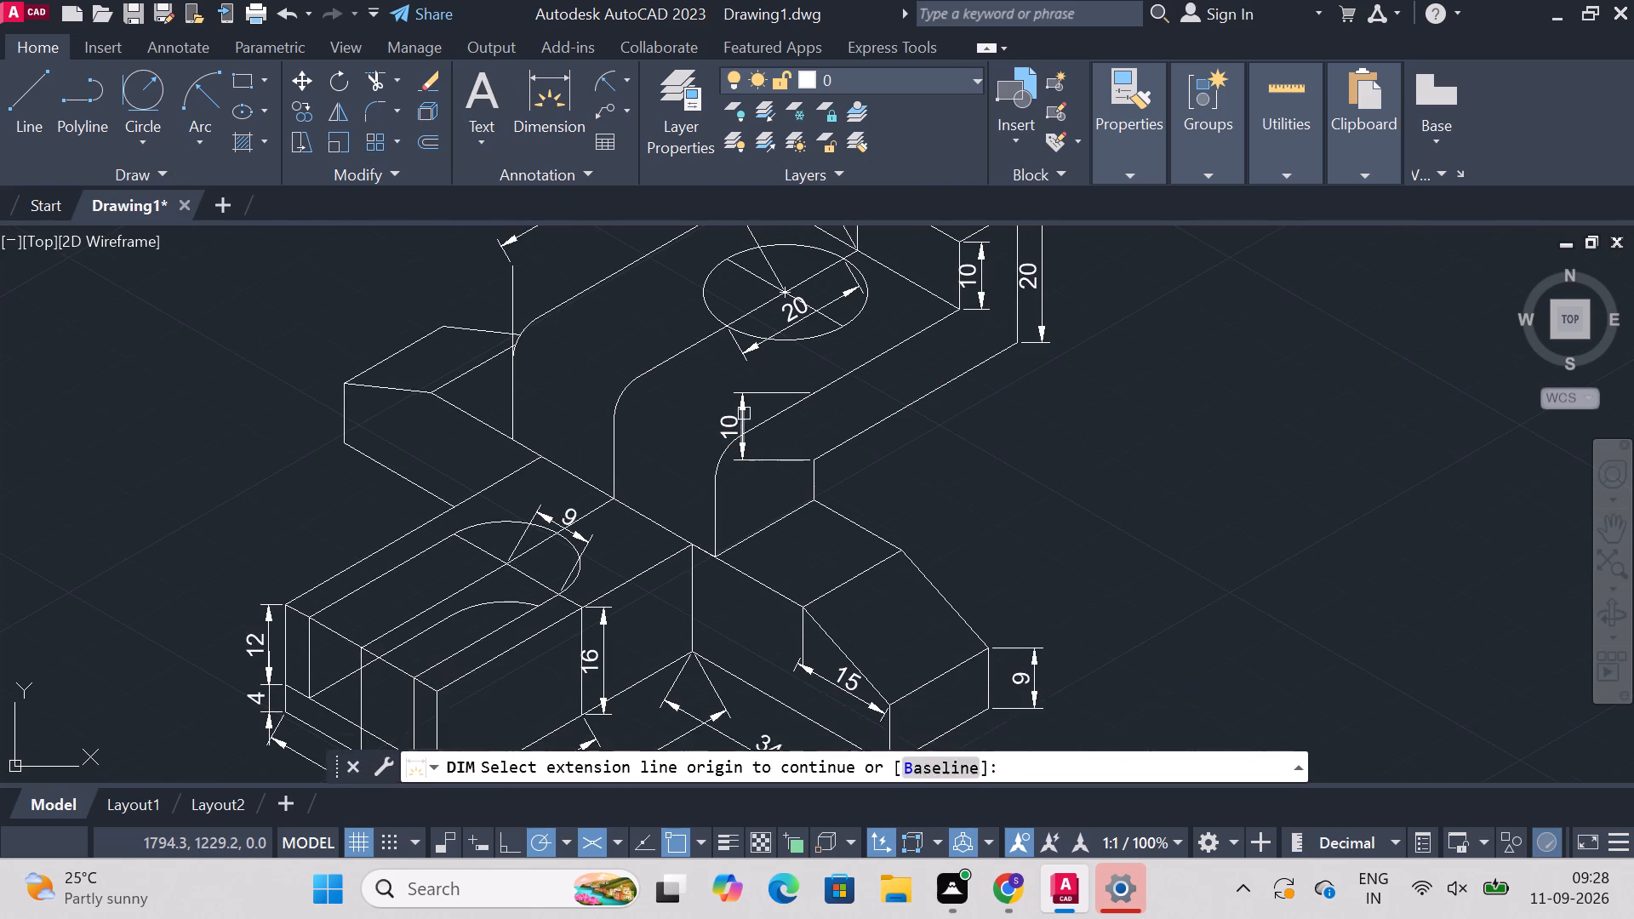
pyautogui.click(717, 463)
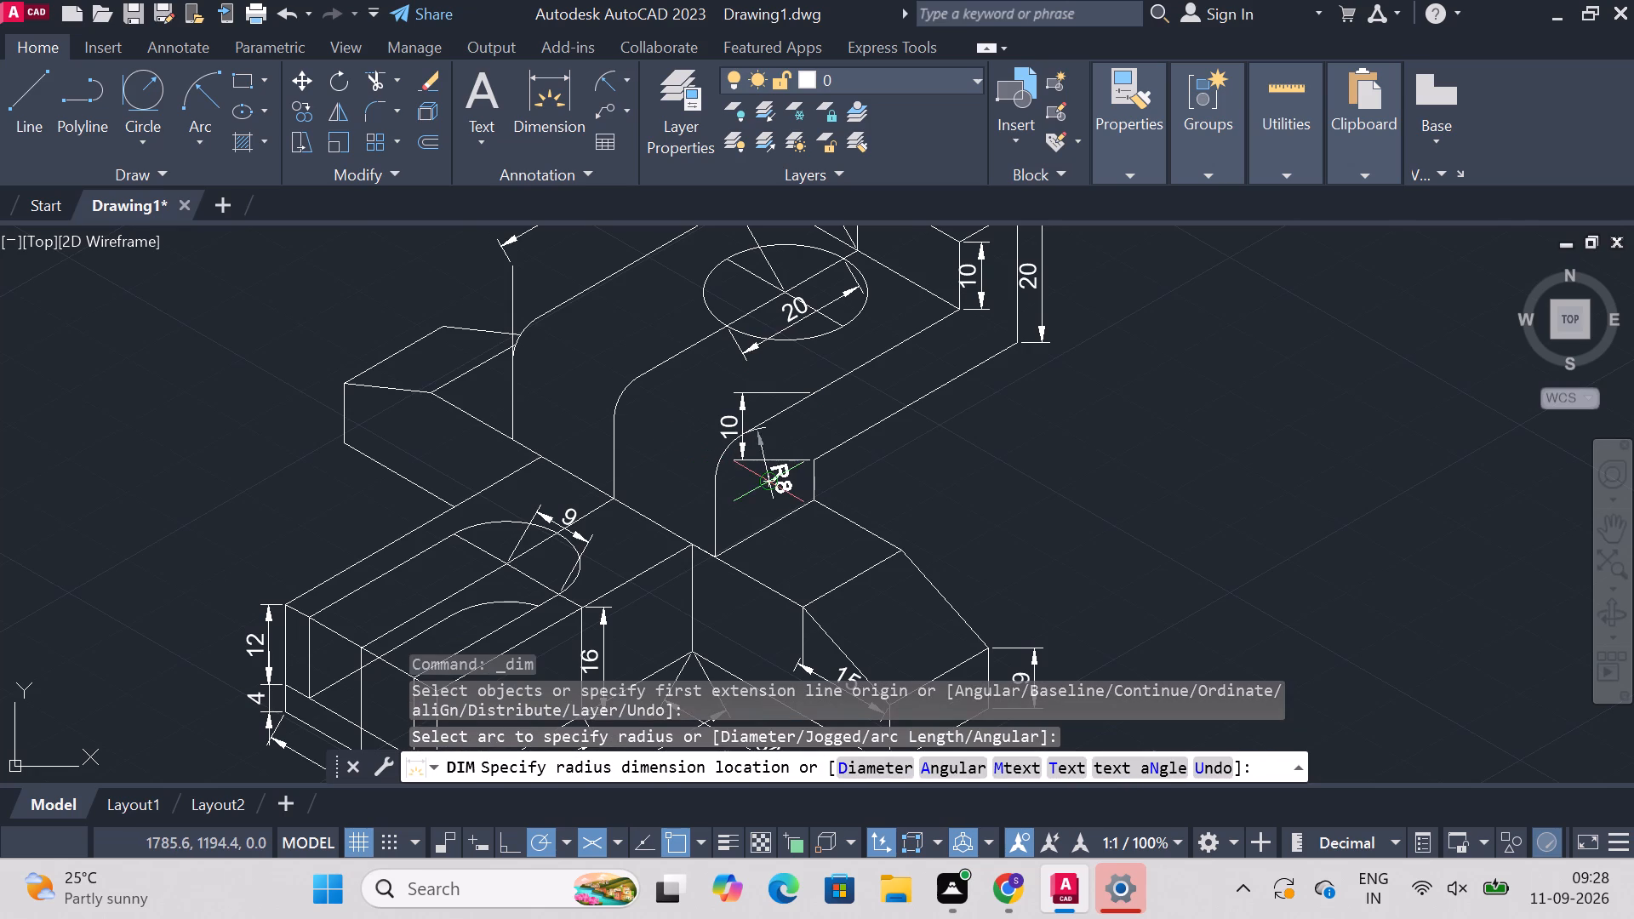
pyautogui.click(721, 467)
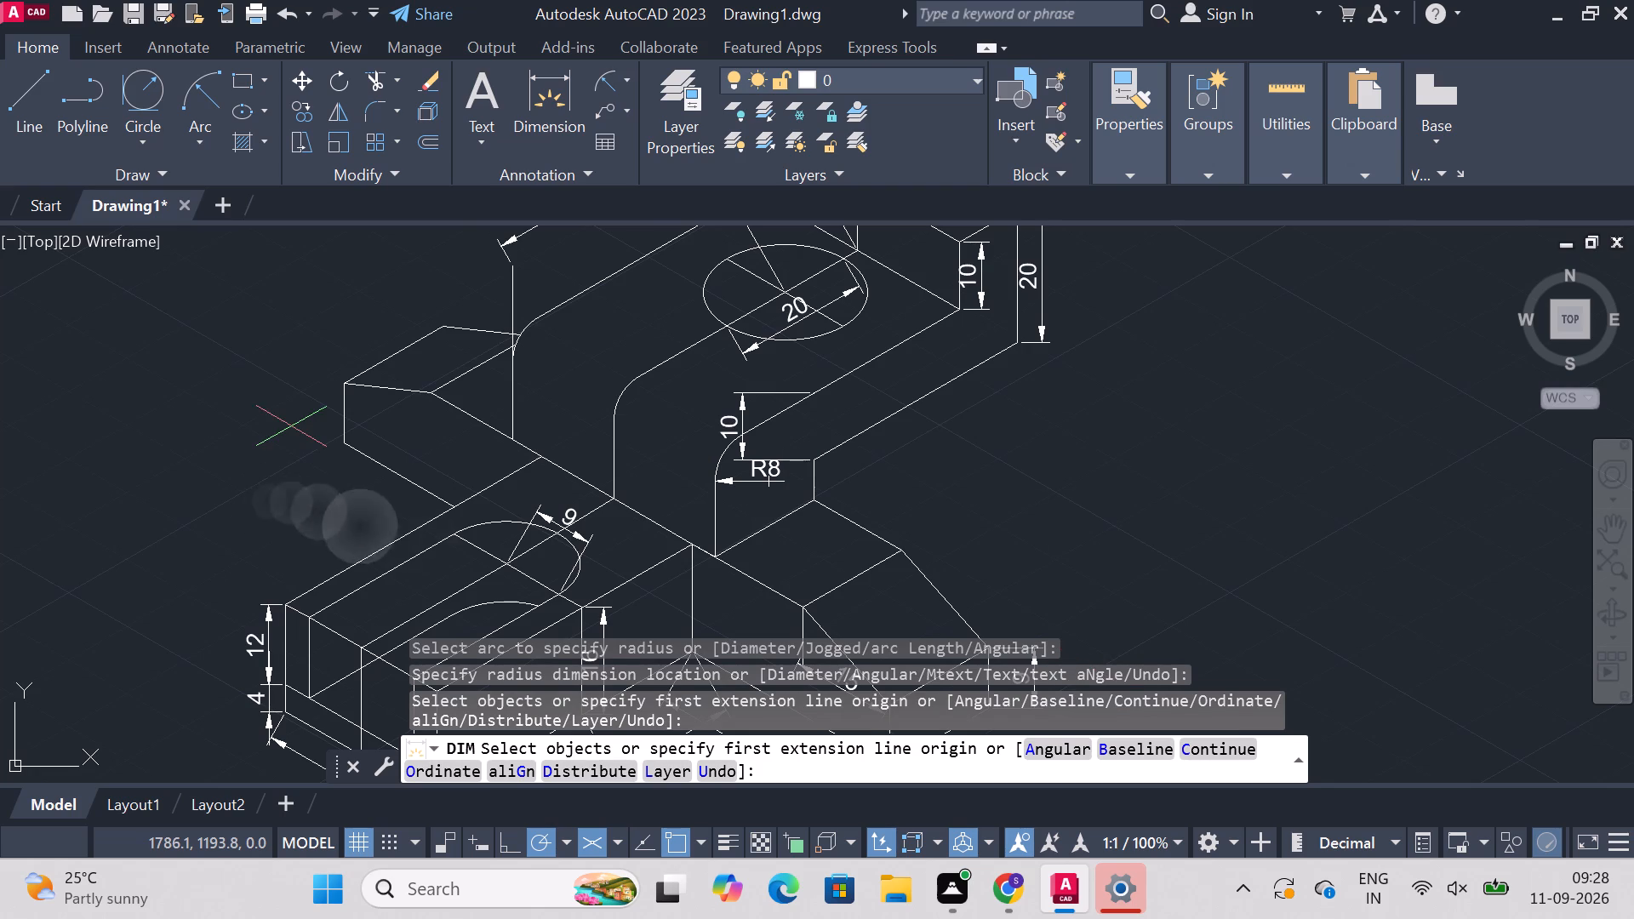
pyautogui.press('Escape')
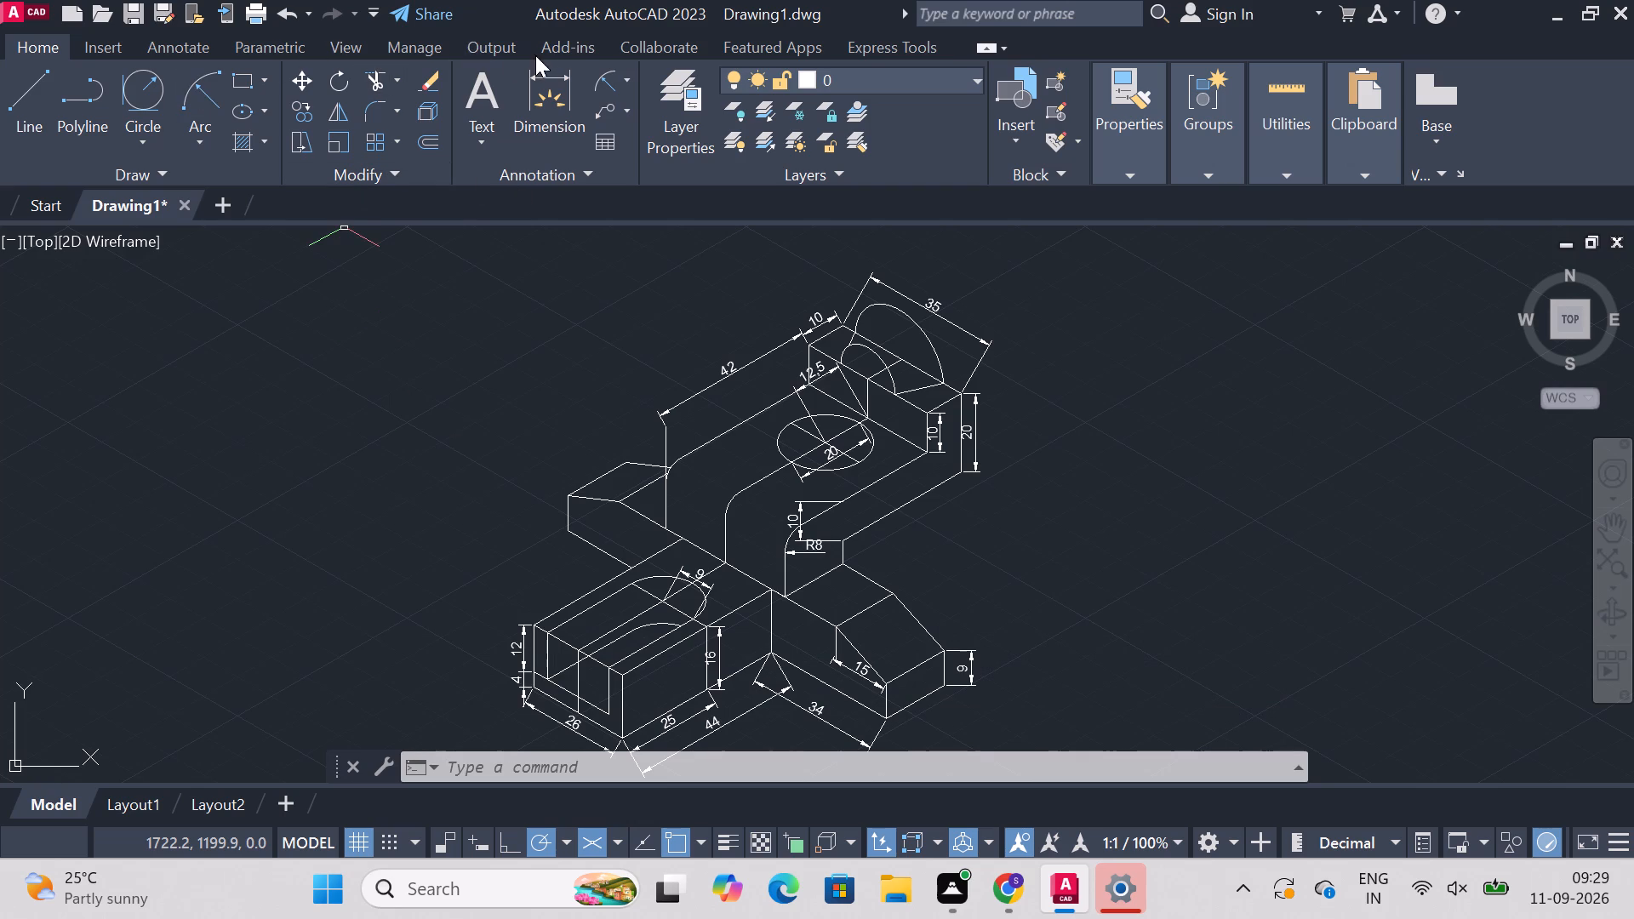
# Dimension from the centre of the rear step's small front arc to the arc's near end, placing the dimension just below the arc.
pyautogui.click(549, 105)
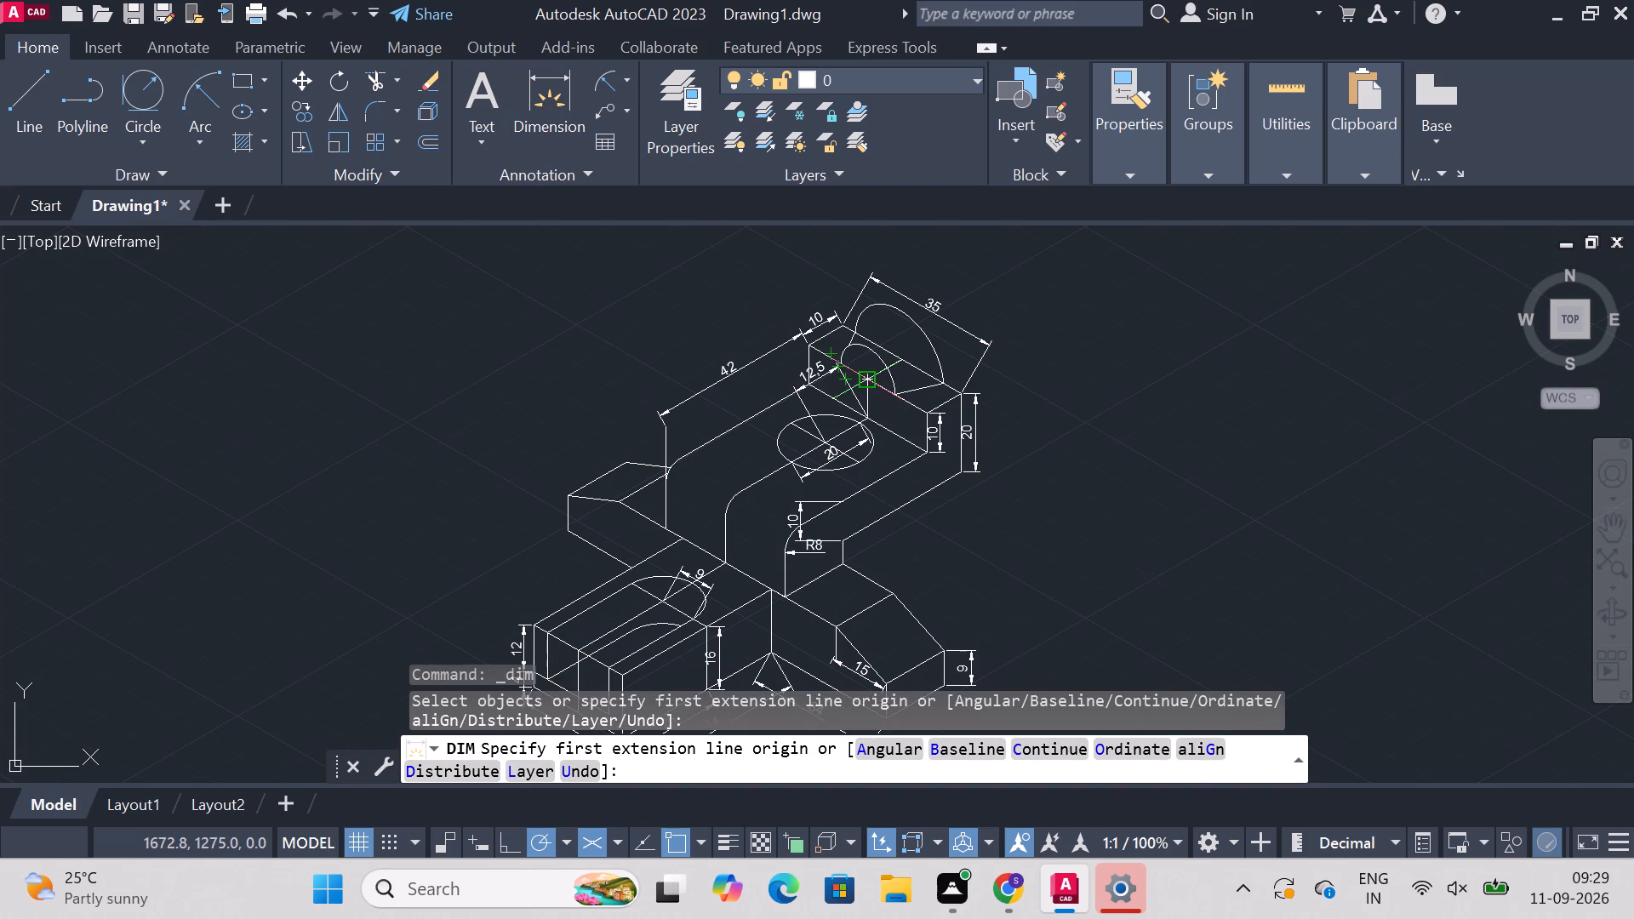
pyautogui.click(866, 374)
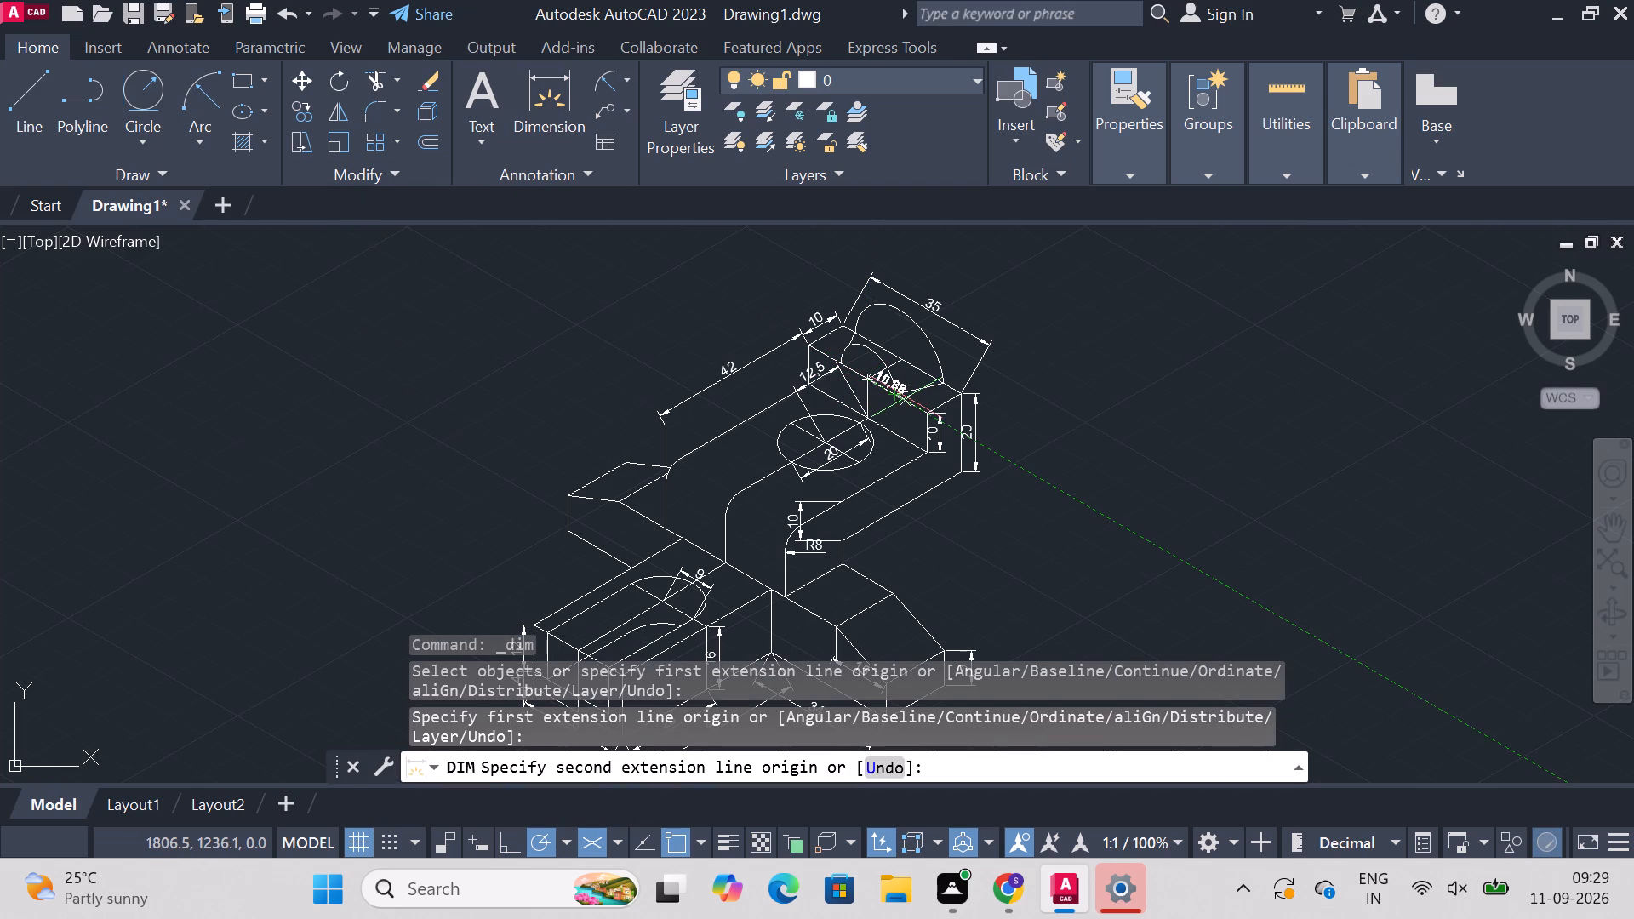
pyautogui.click(900, 391)
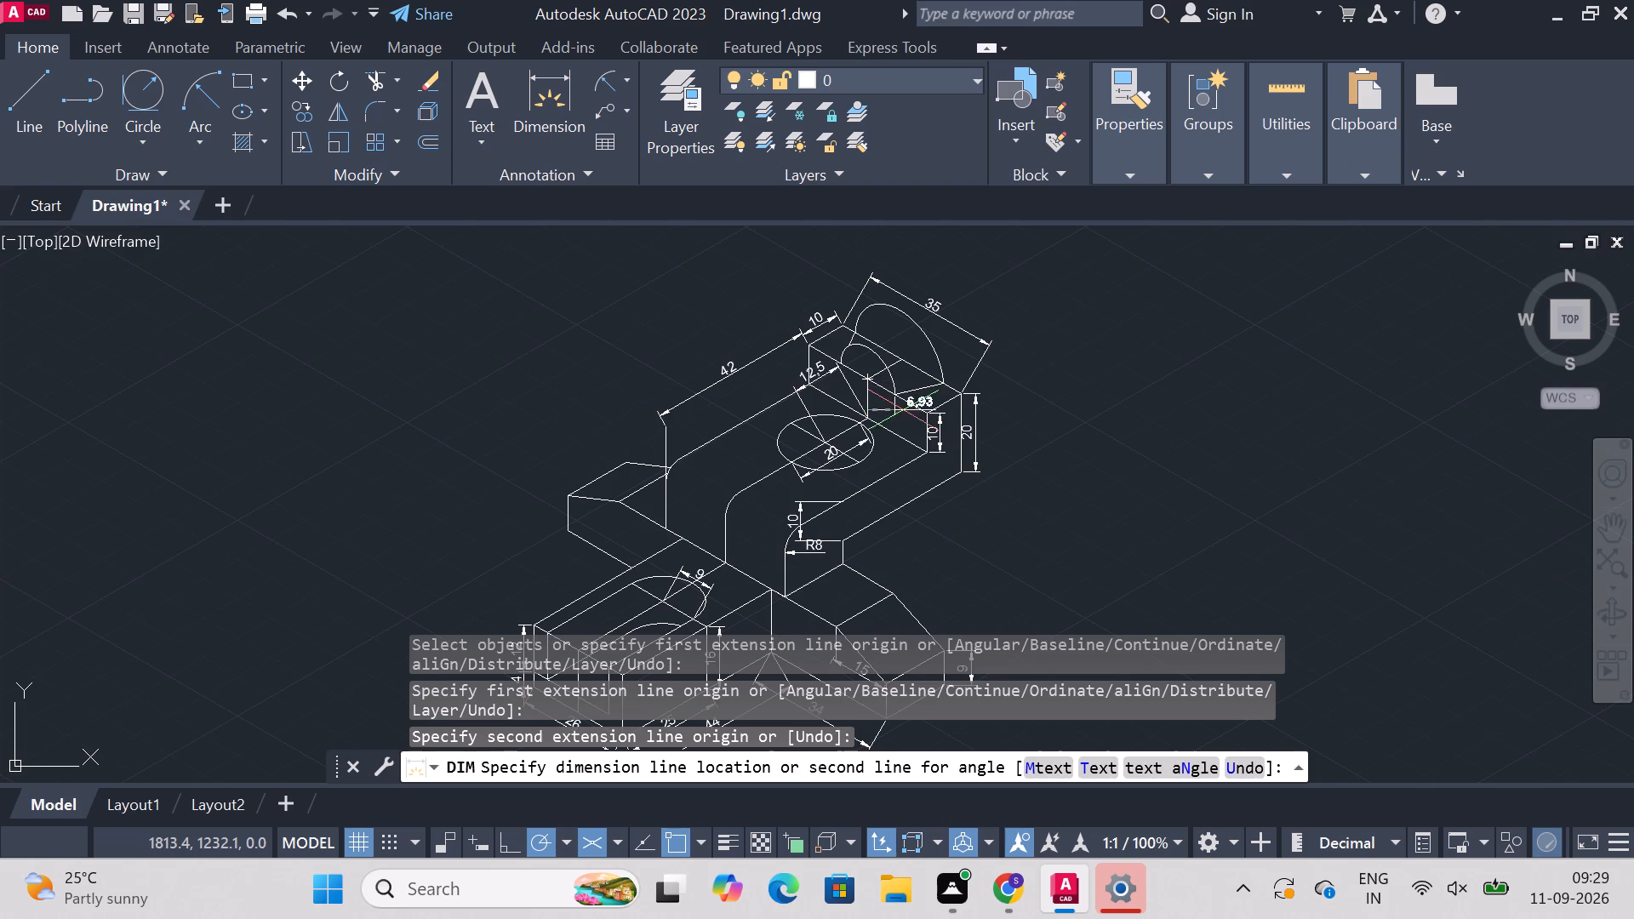
pyautogui.click(880, 407)
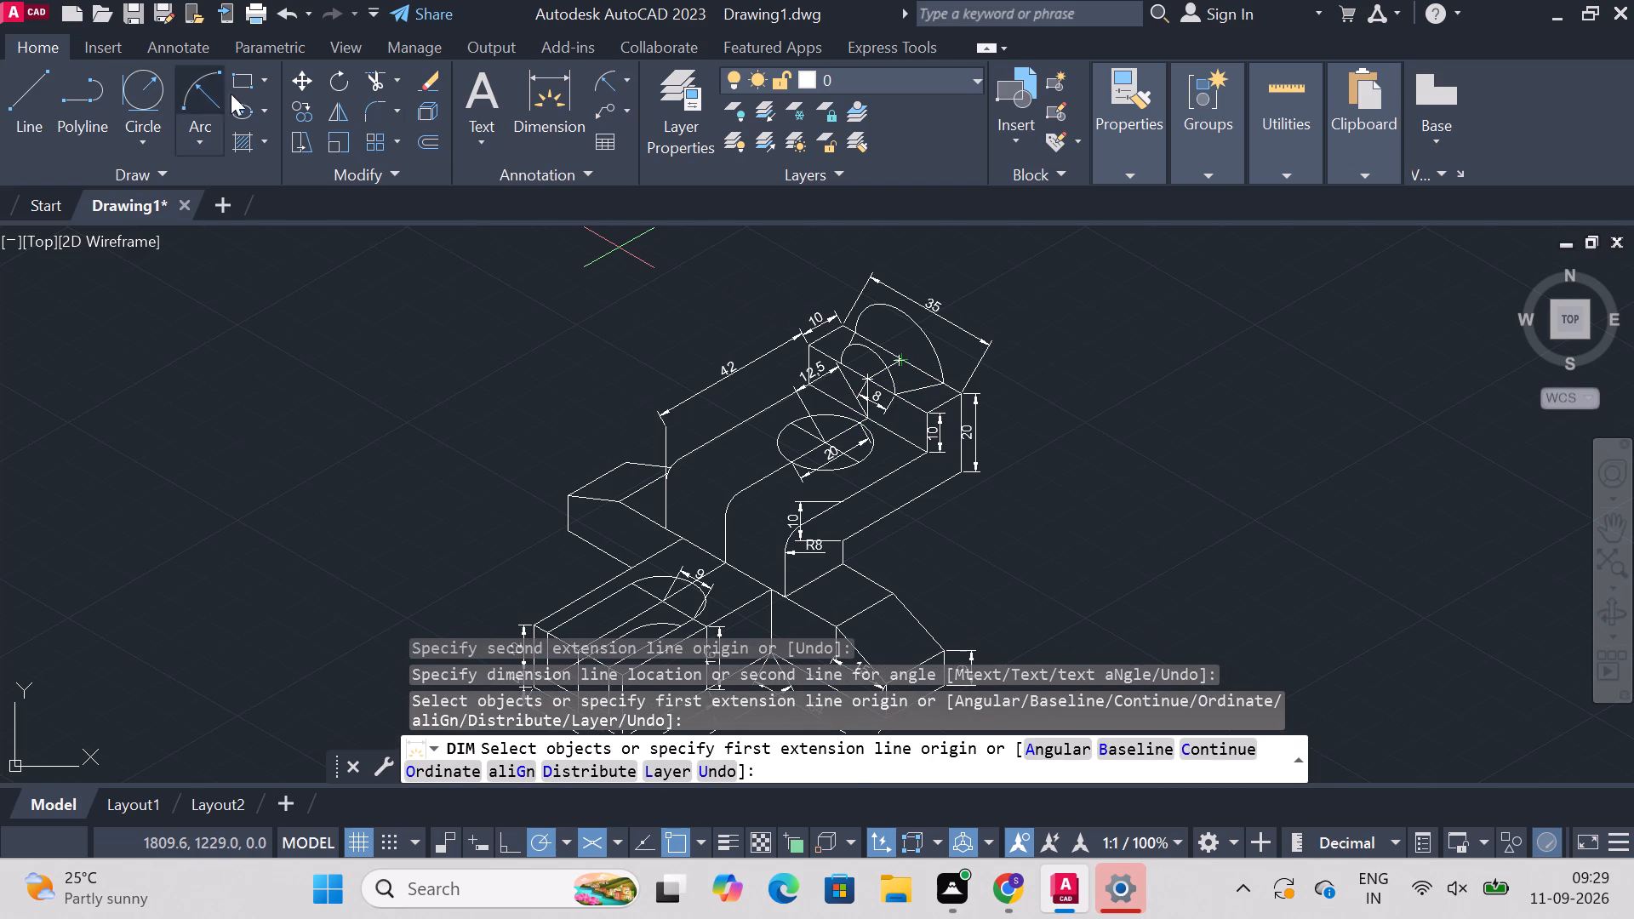
pyautogui.click(900, 361)
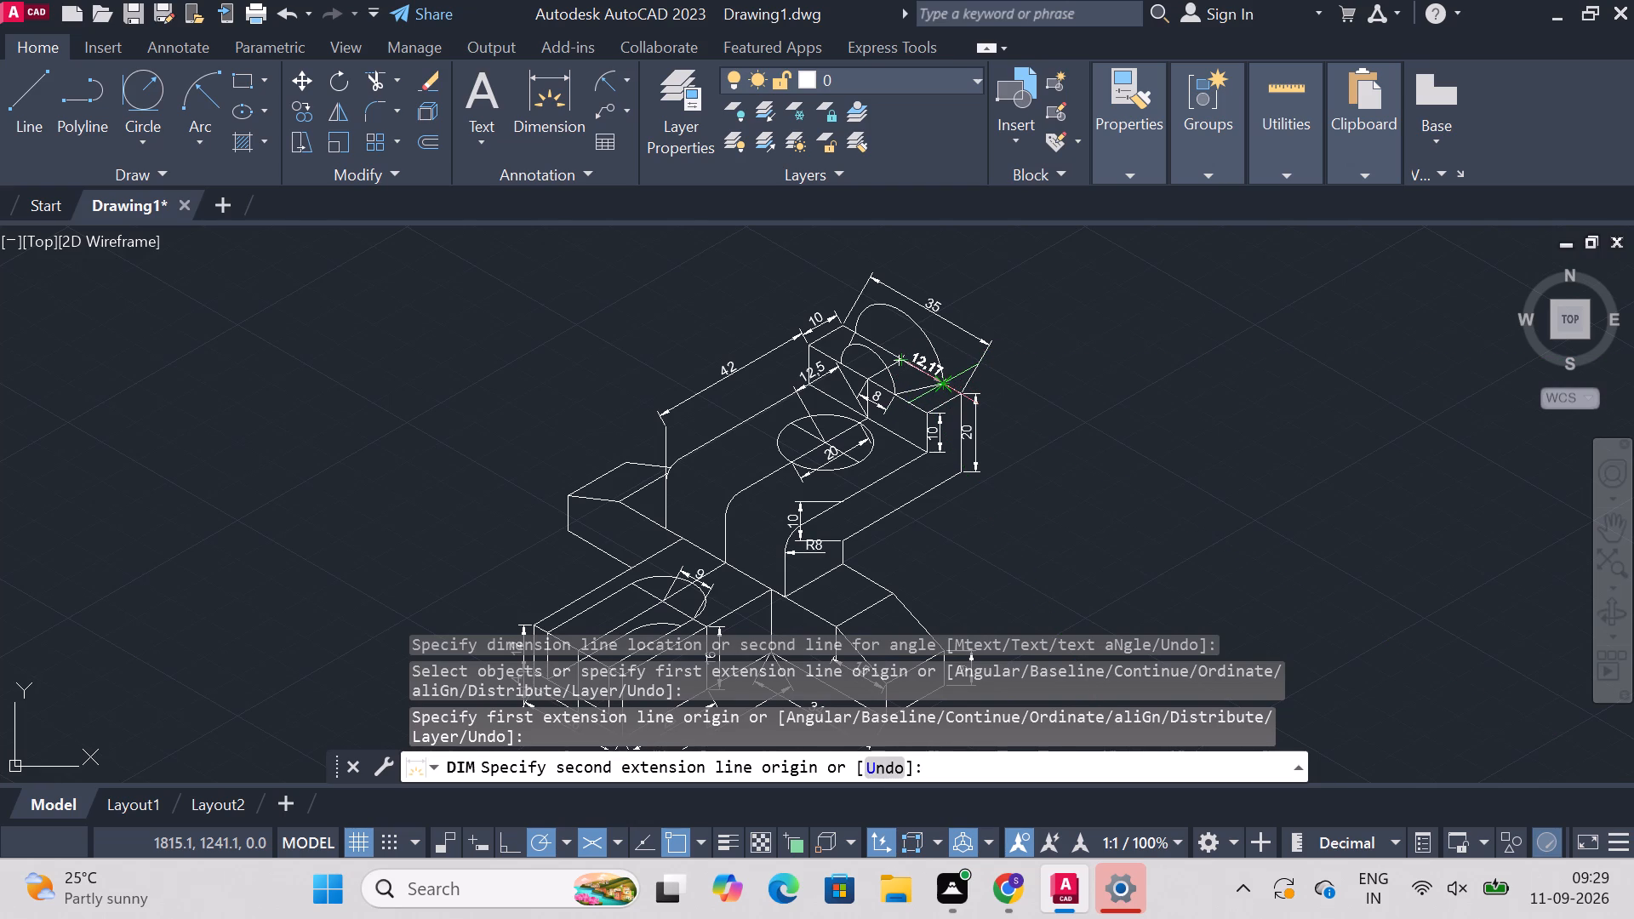
pyautogui.press('Escape')
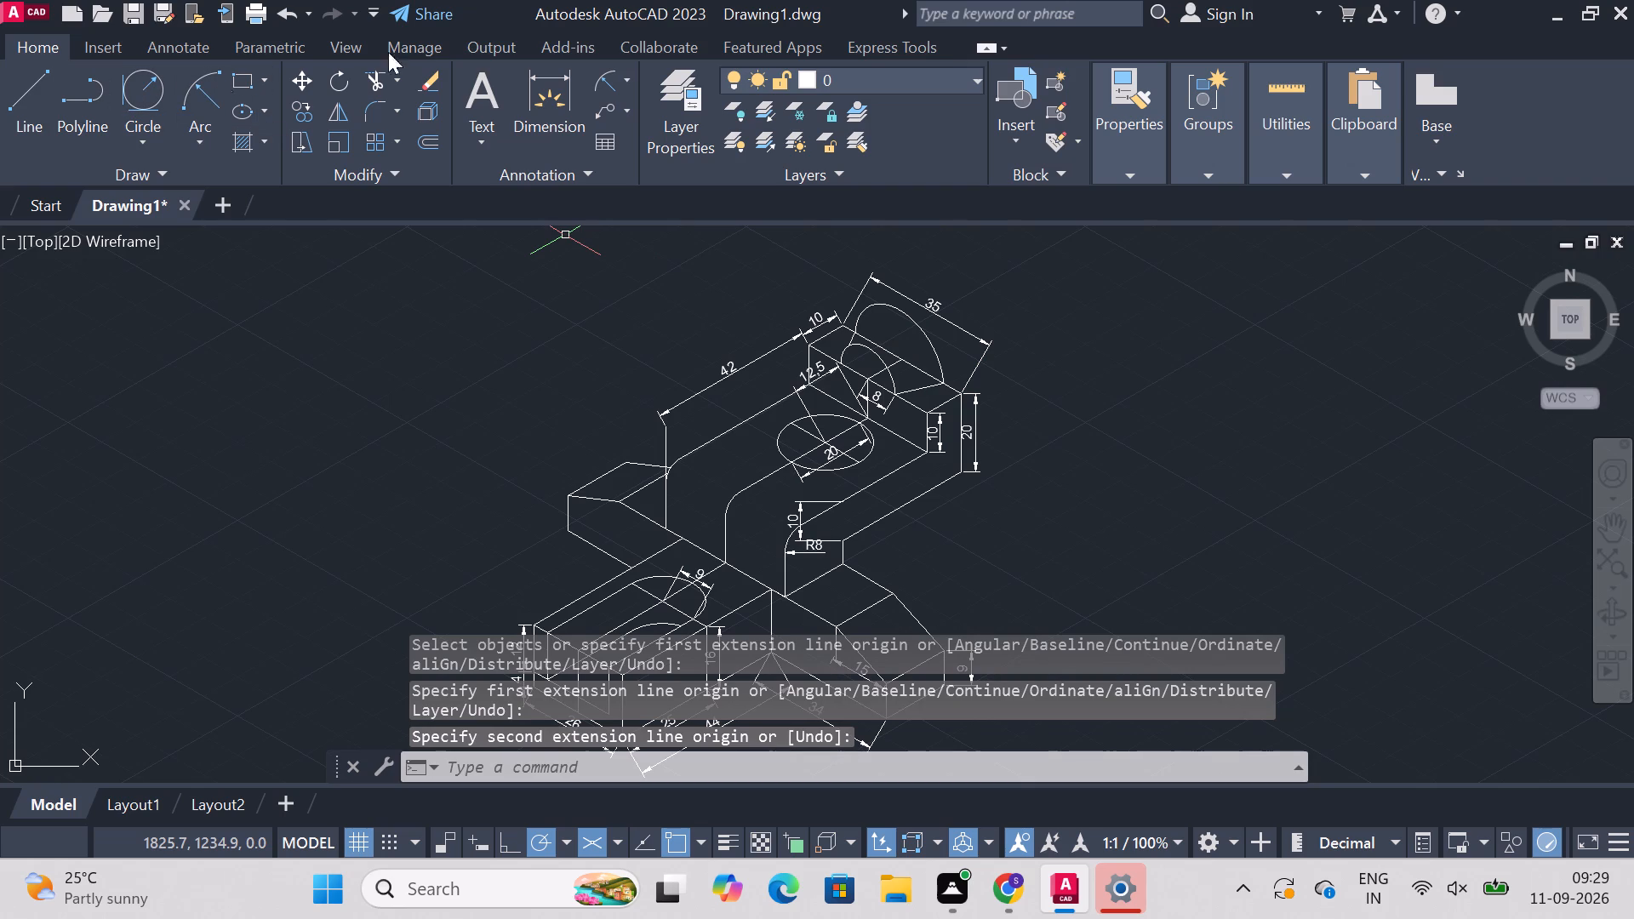
# Dimension the vertical height from the midpoint of the rear step's top back edge to the large arc's top, placing it outside the arc.
pyautogui.click(559, 88)
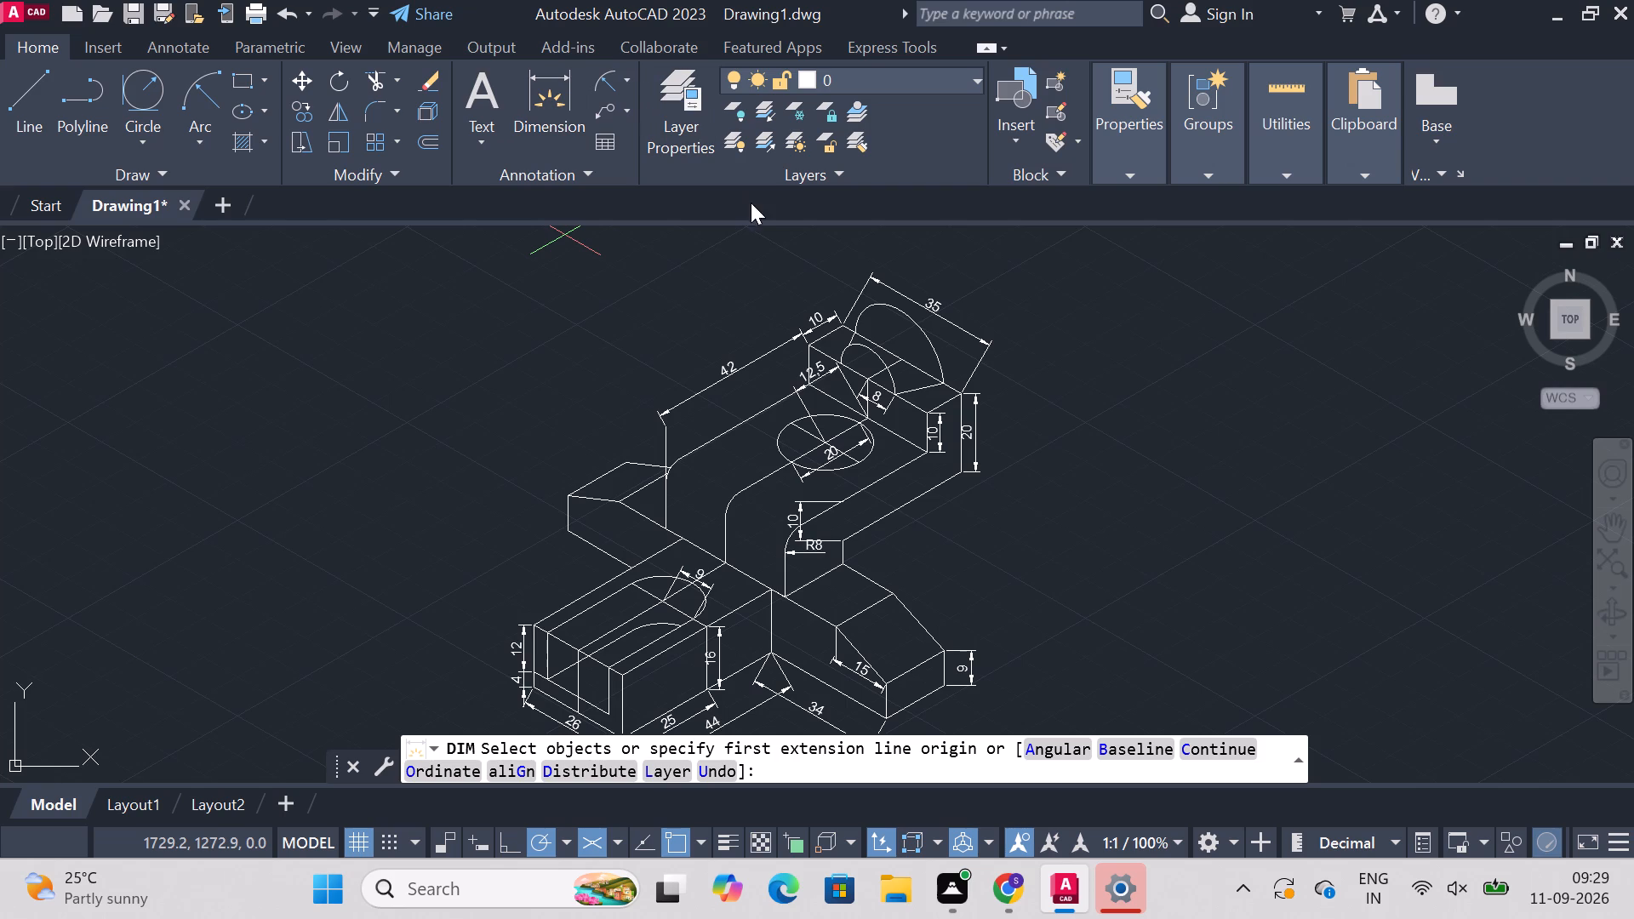
pyautogui.click(899, 354)
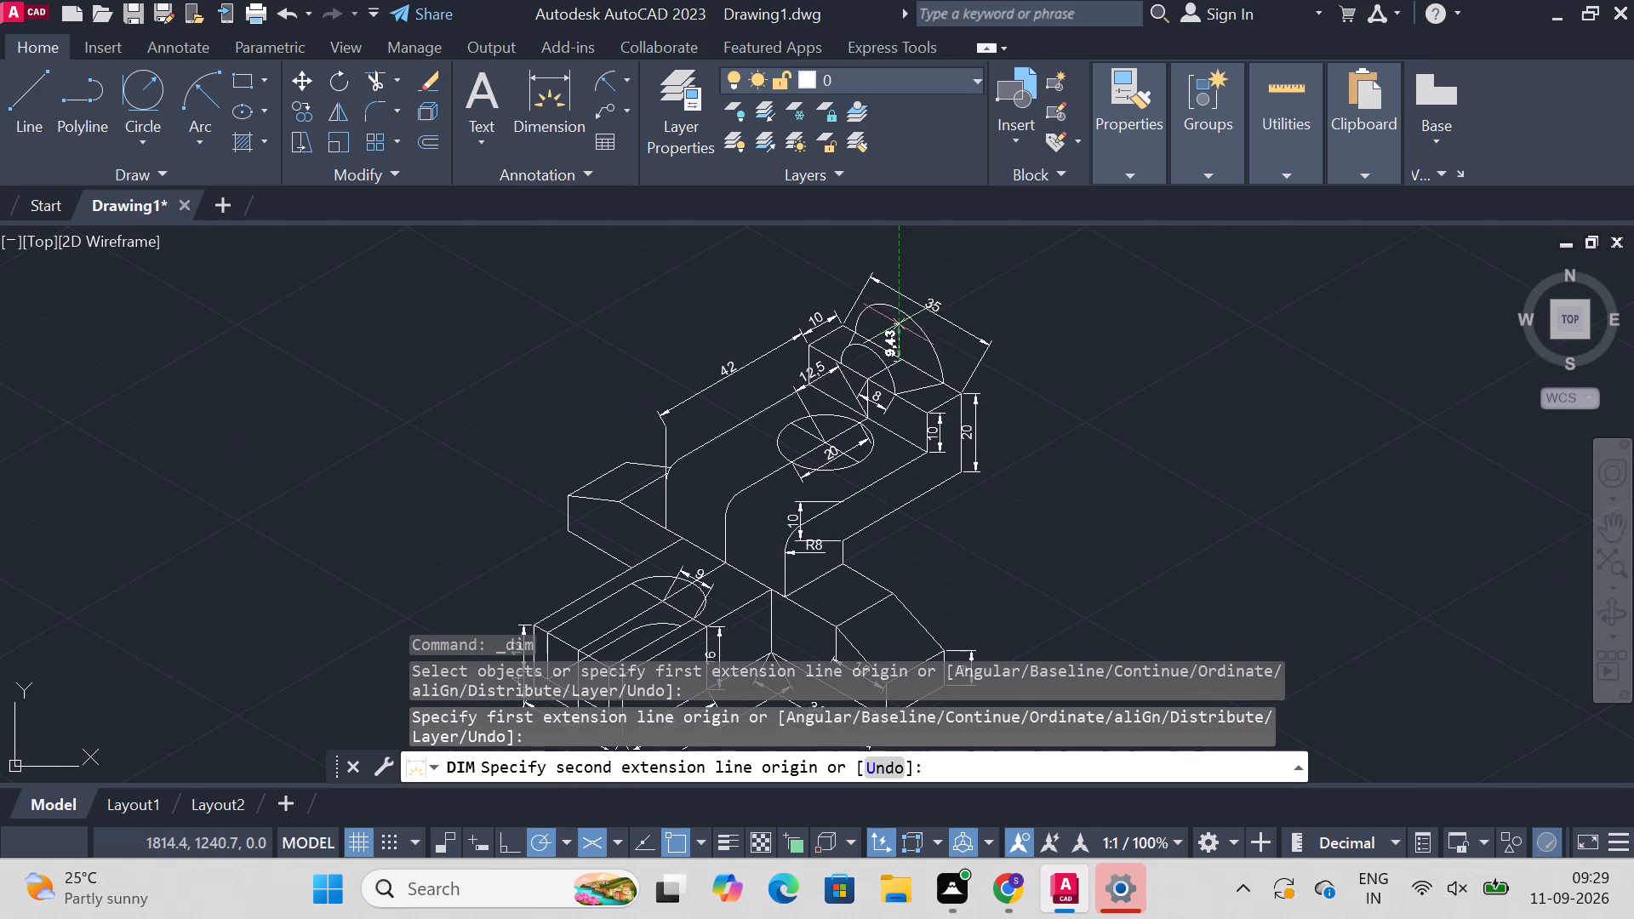
pyautogui.click(898, 311)
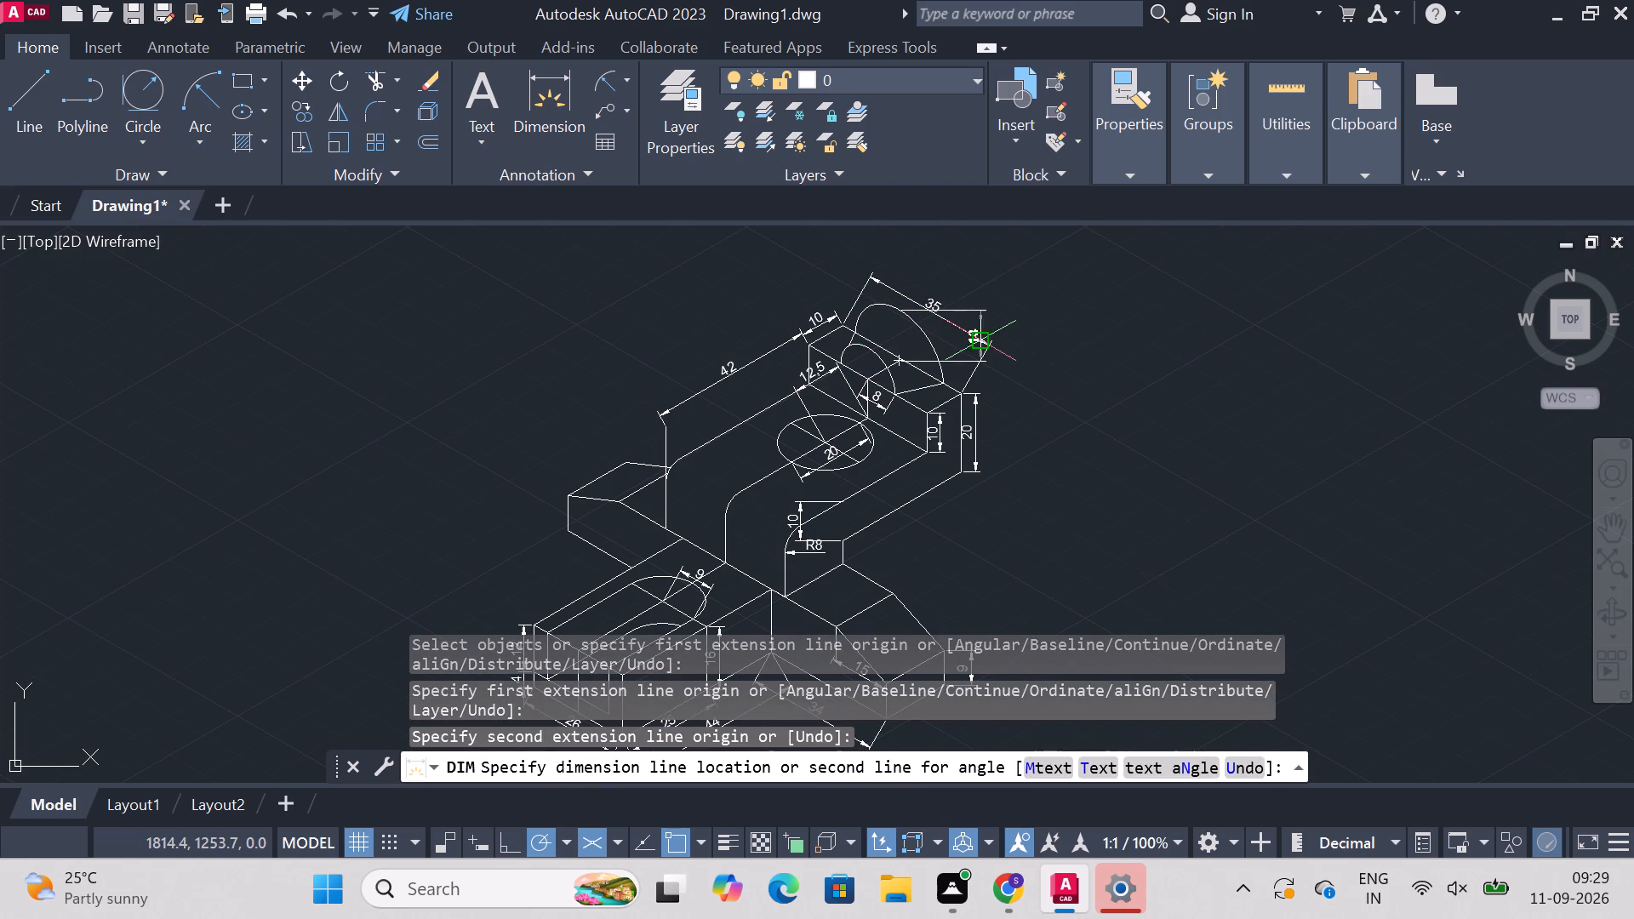
pyautogui.click(1026, 333)
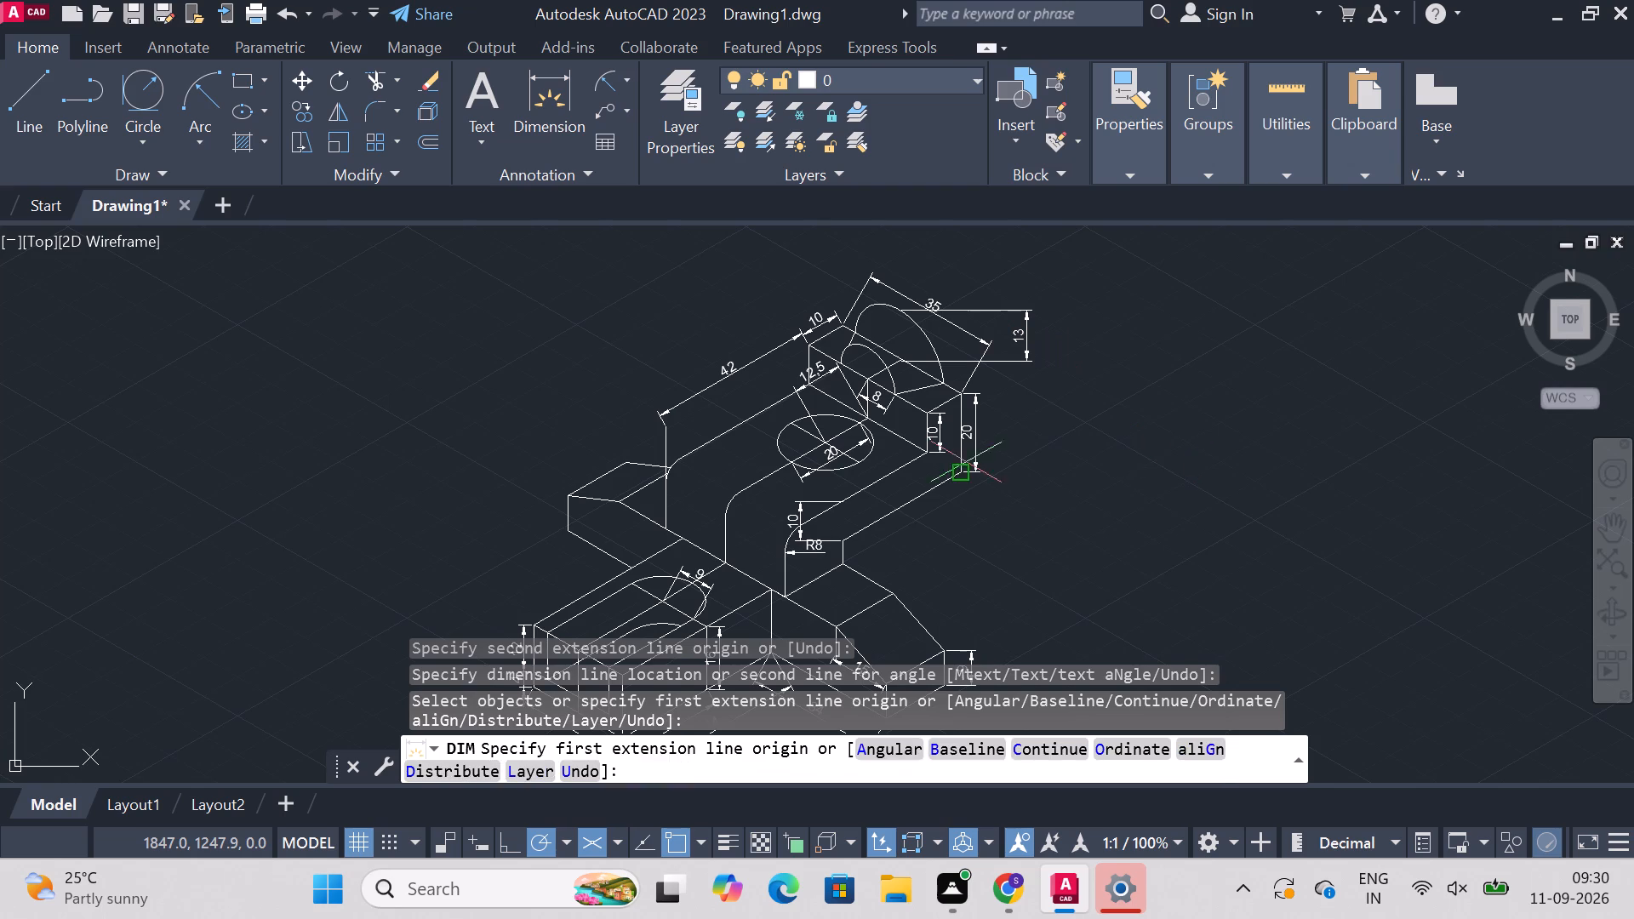
# Draw a line about 6 mm long along the 30° isometric direction from the lower end of the short vertical edge below the raised block.
pyautogui.click(66, 127)
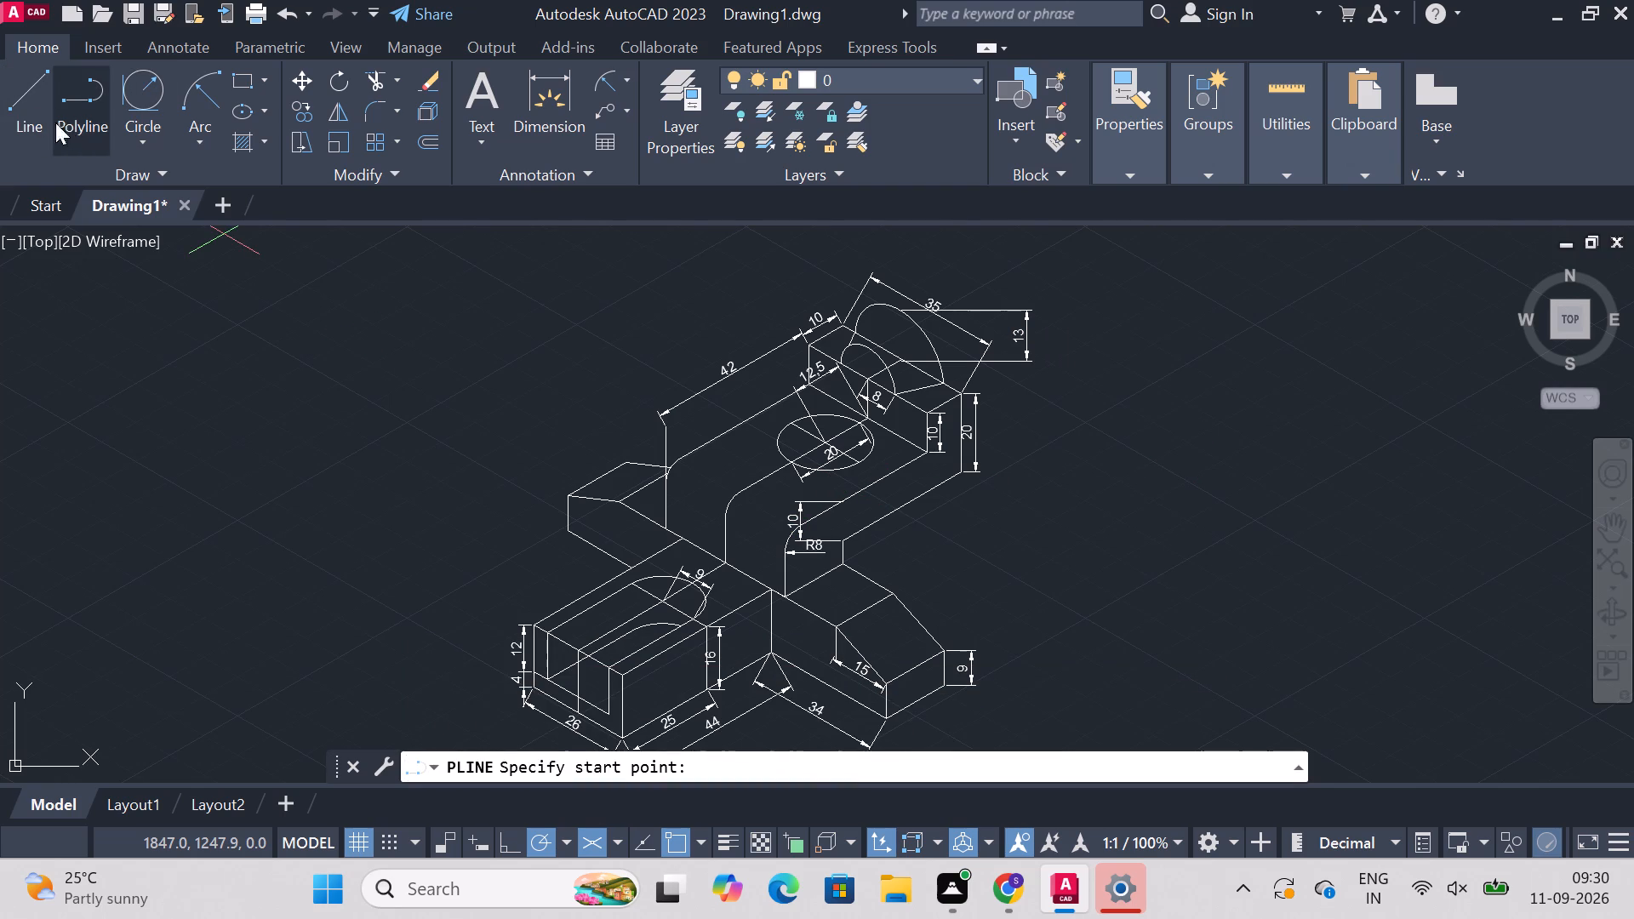
pyautogui.click(36, 109)
pyautogui.click(844, 559)
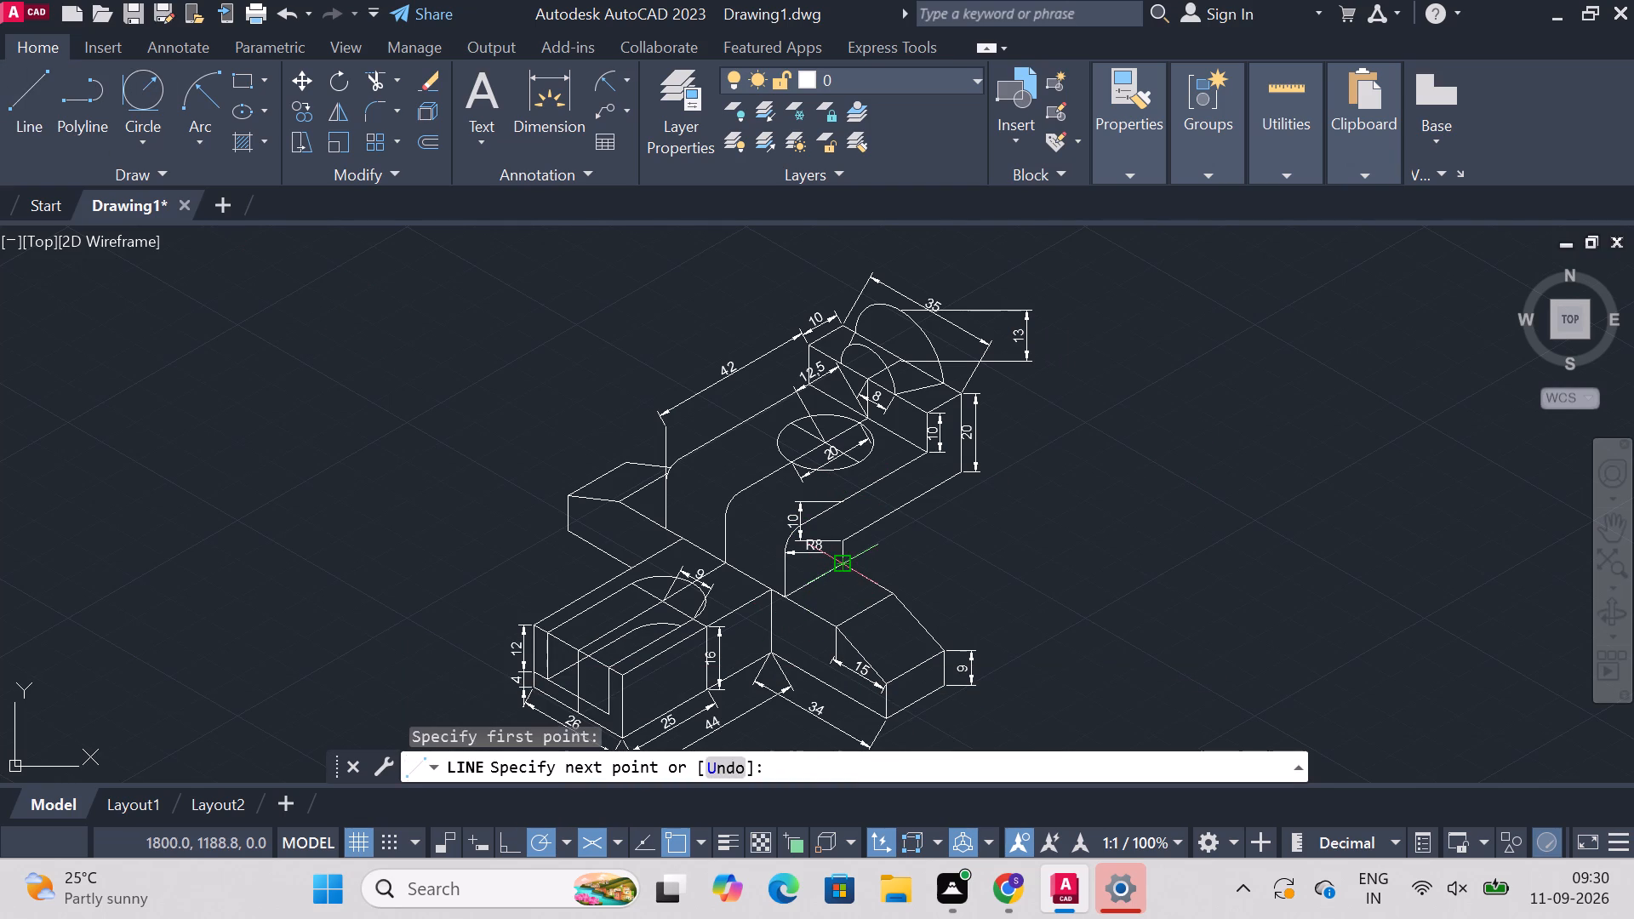
pyautogui.click(863, 553)
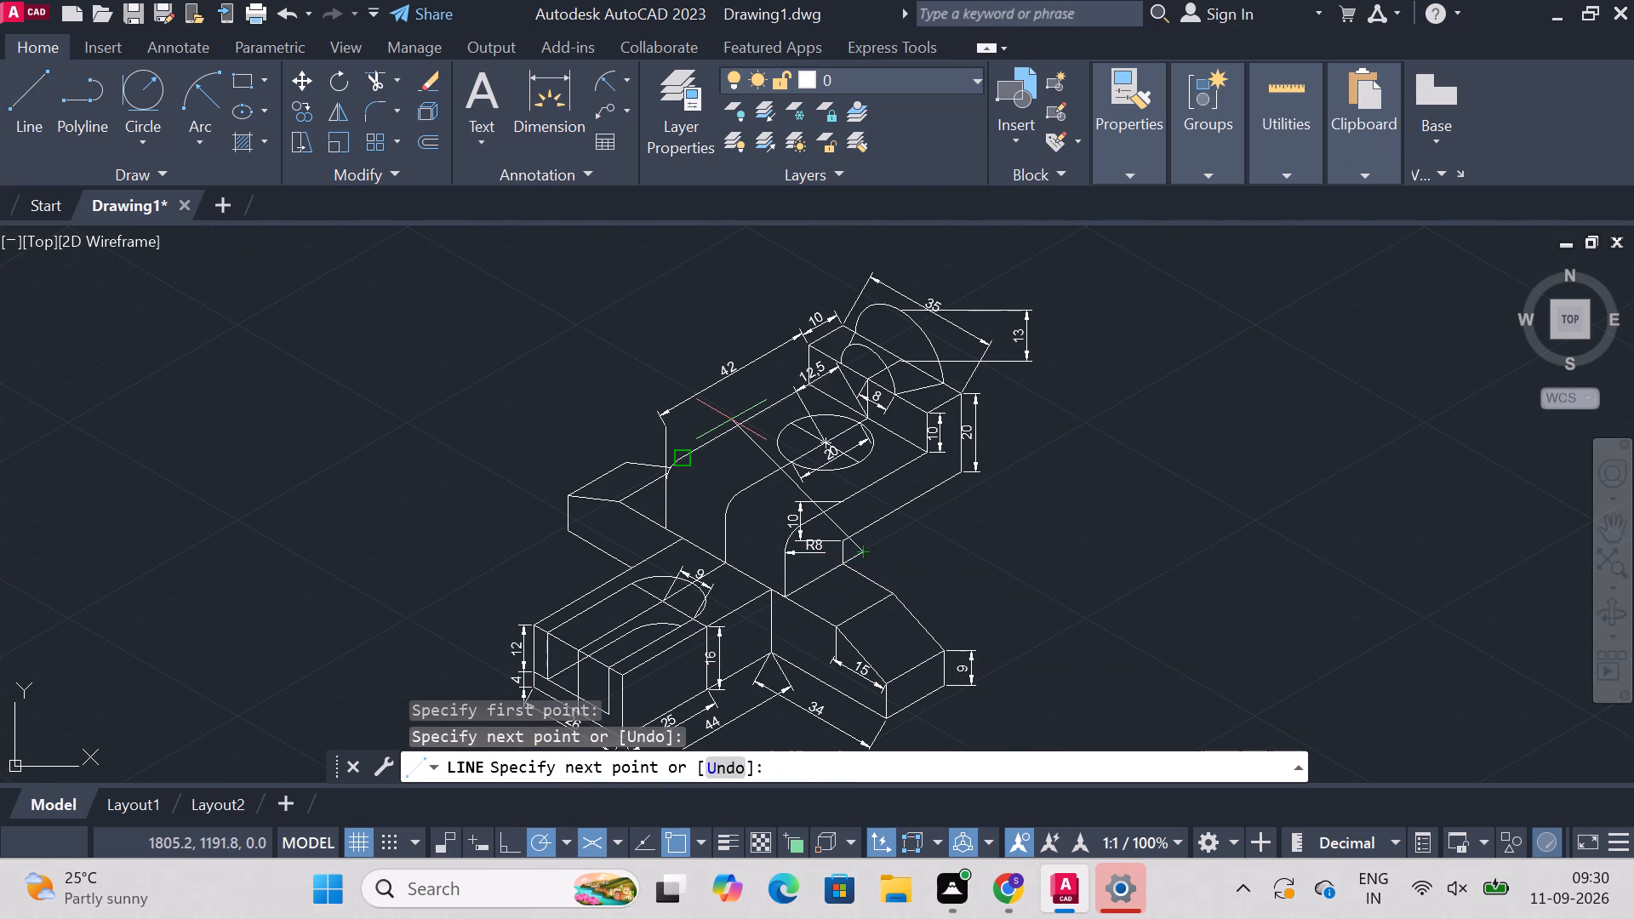
pyautogui.press('Escape')
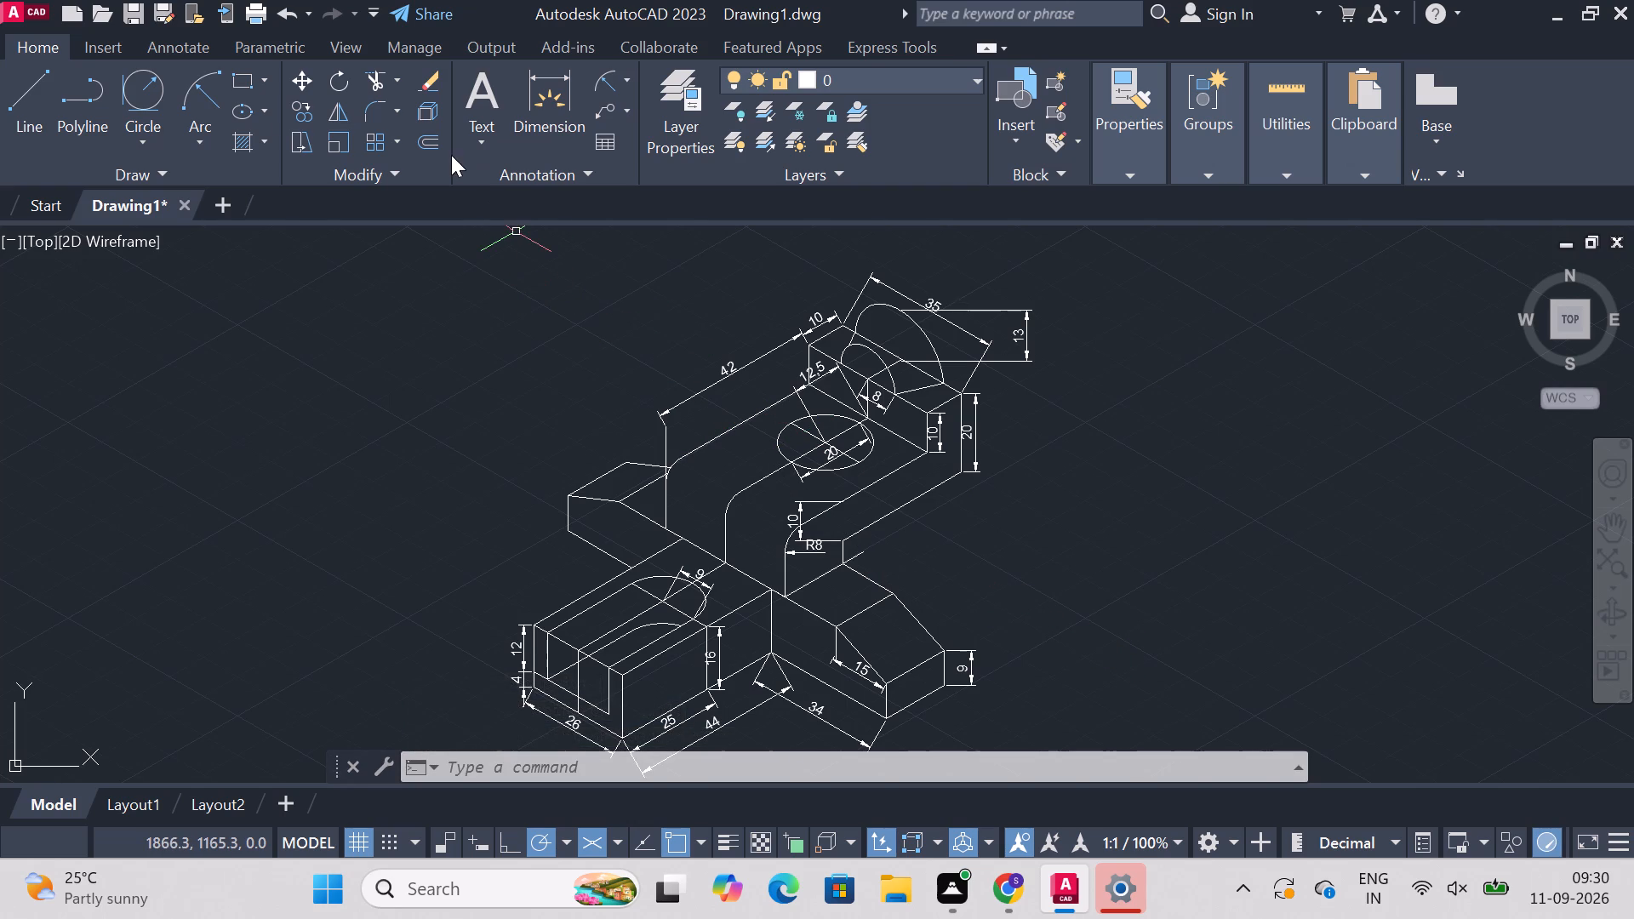
# Dimension the vertical gap from the short line's outer end to the raised block's lower sloping edge, placing the dimension just outside the gap.
pyautogui.click(524, 127)
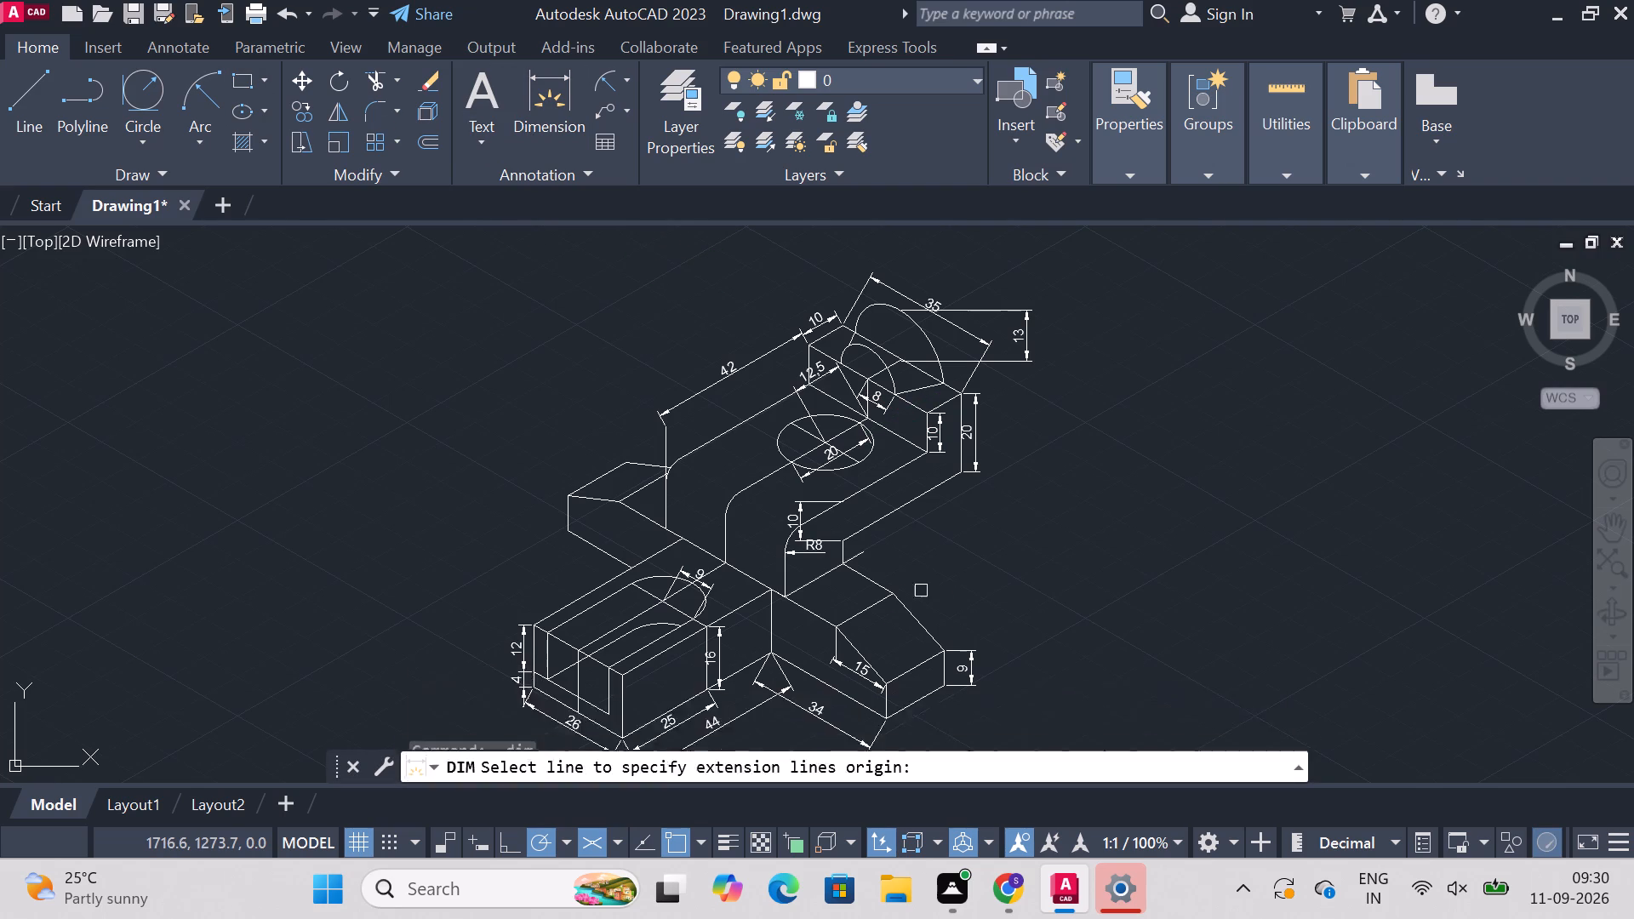
pyautogui.click(558, 104)
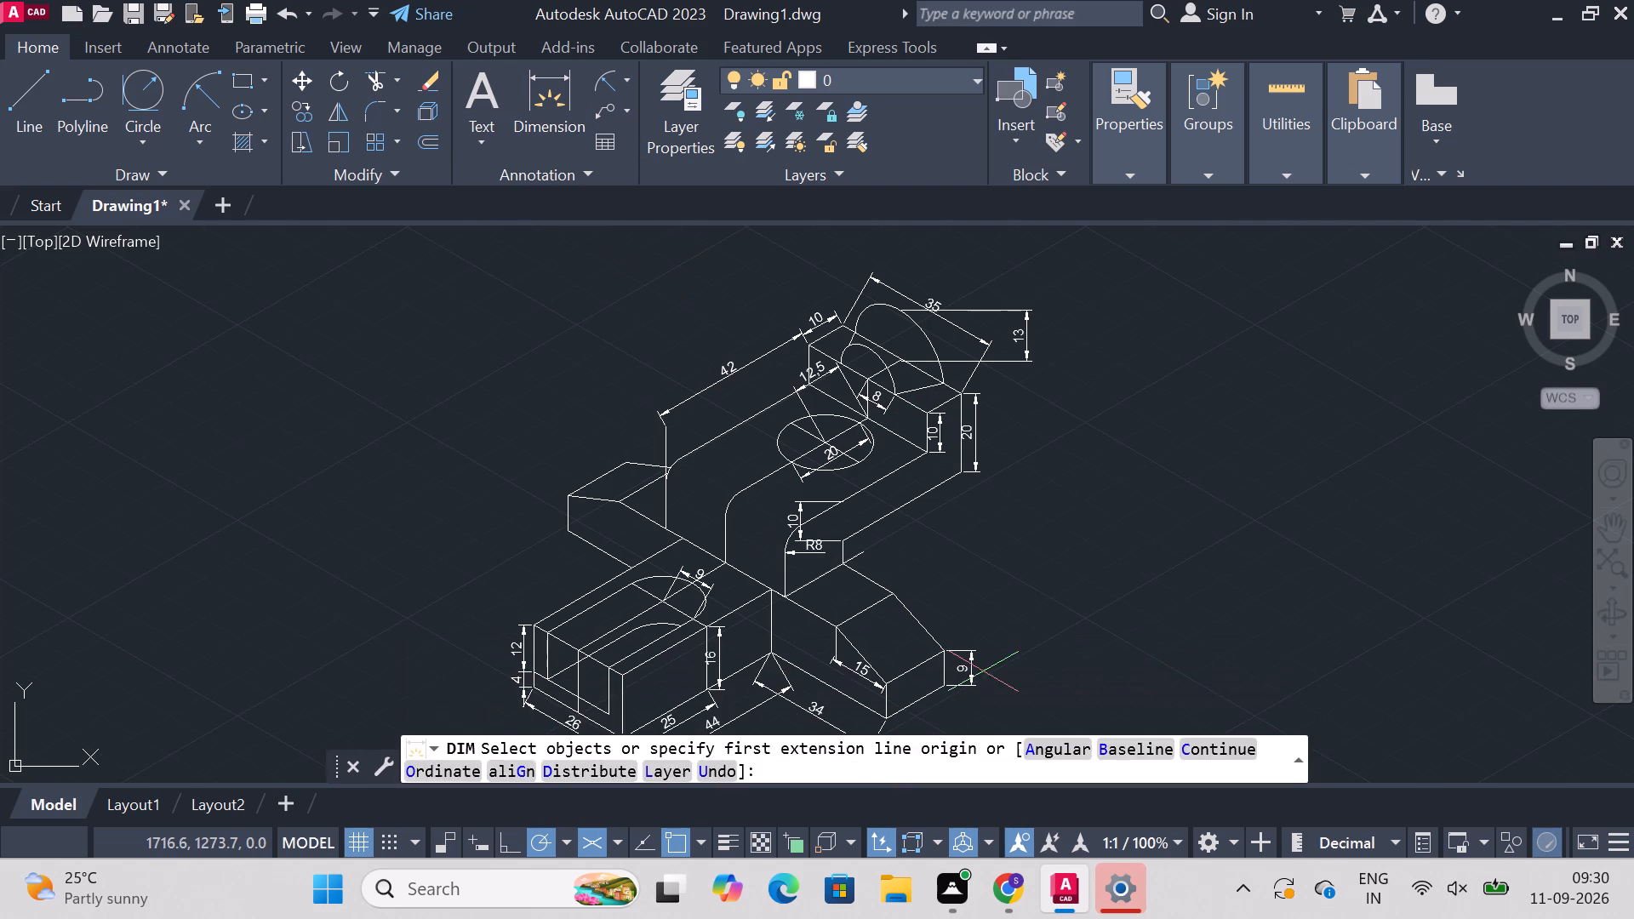
pyautogui.click(866, 551)
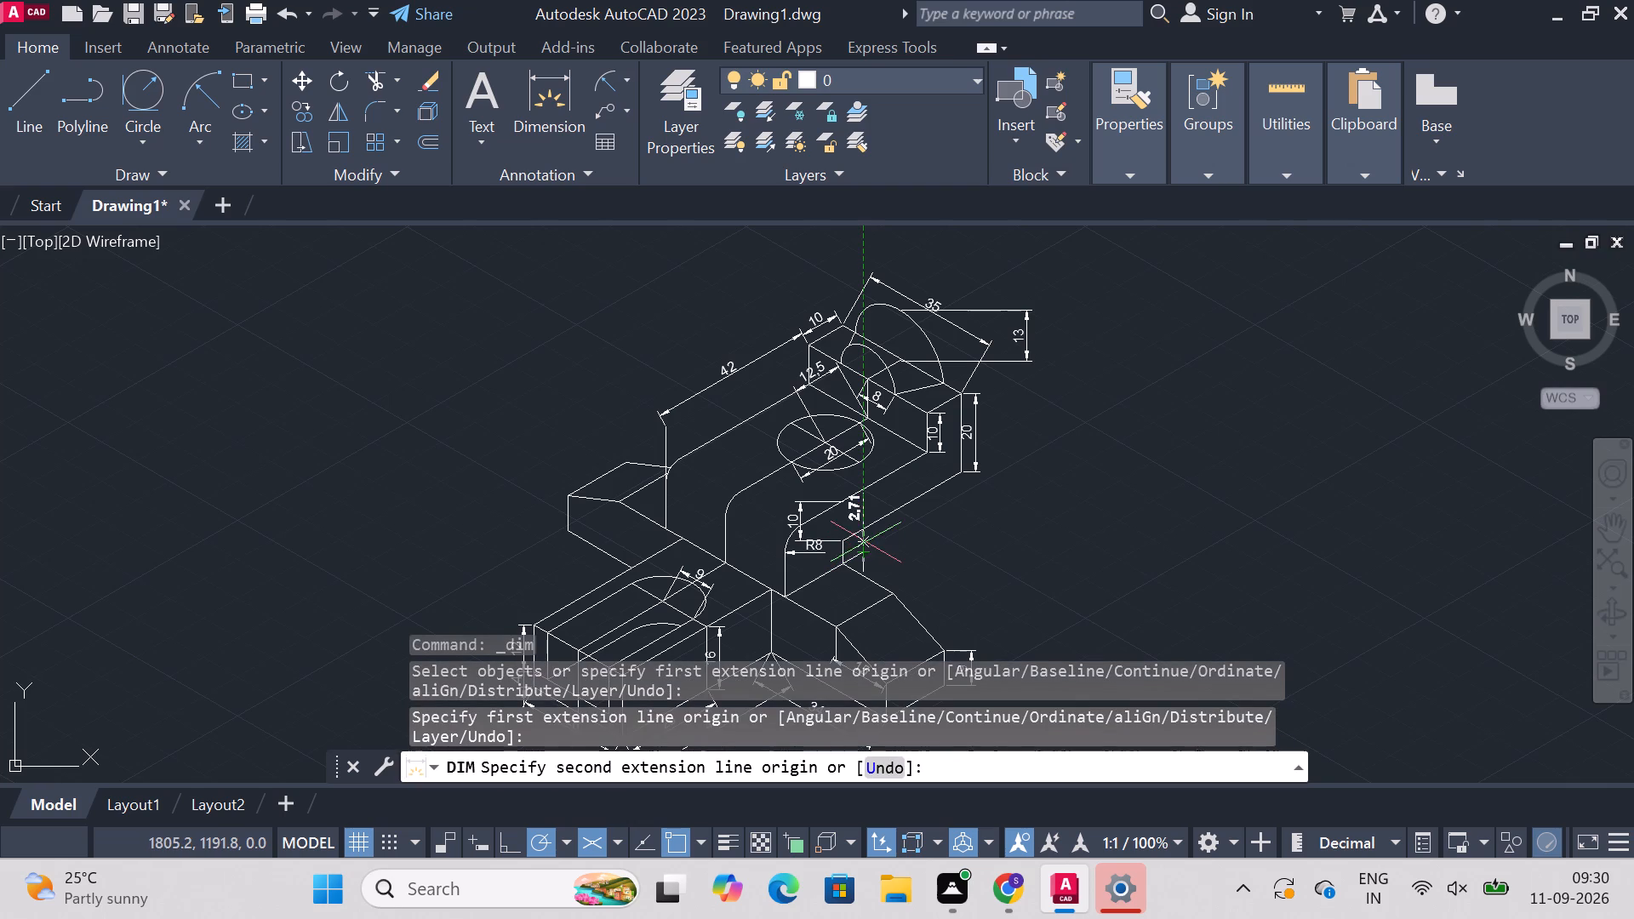
pyautogui.click(860, 532)
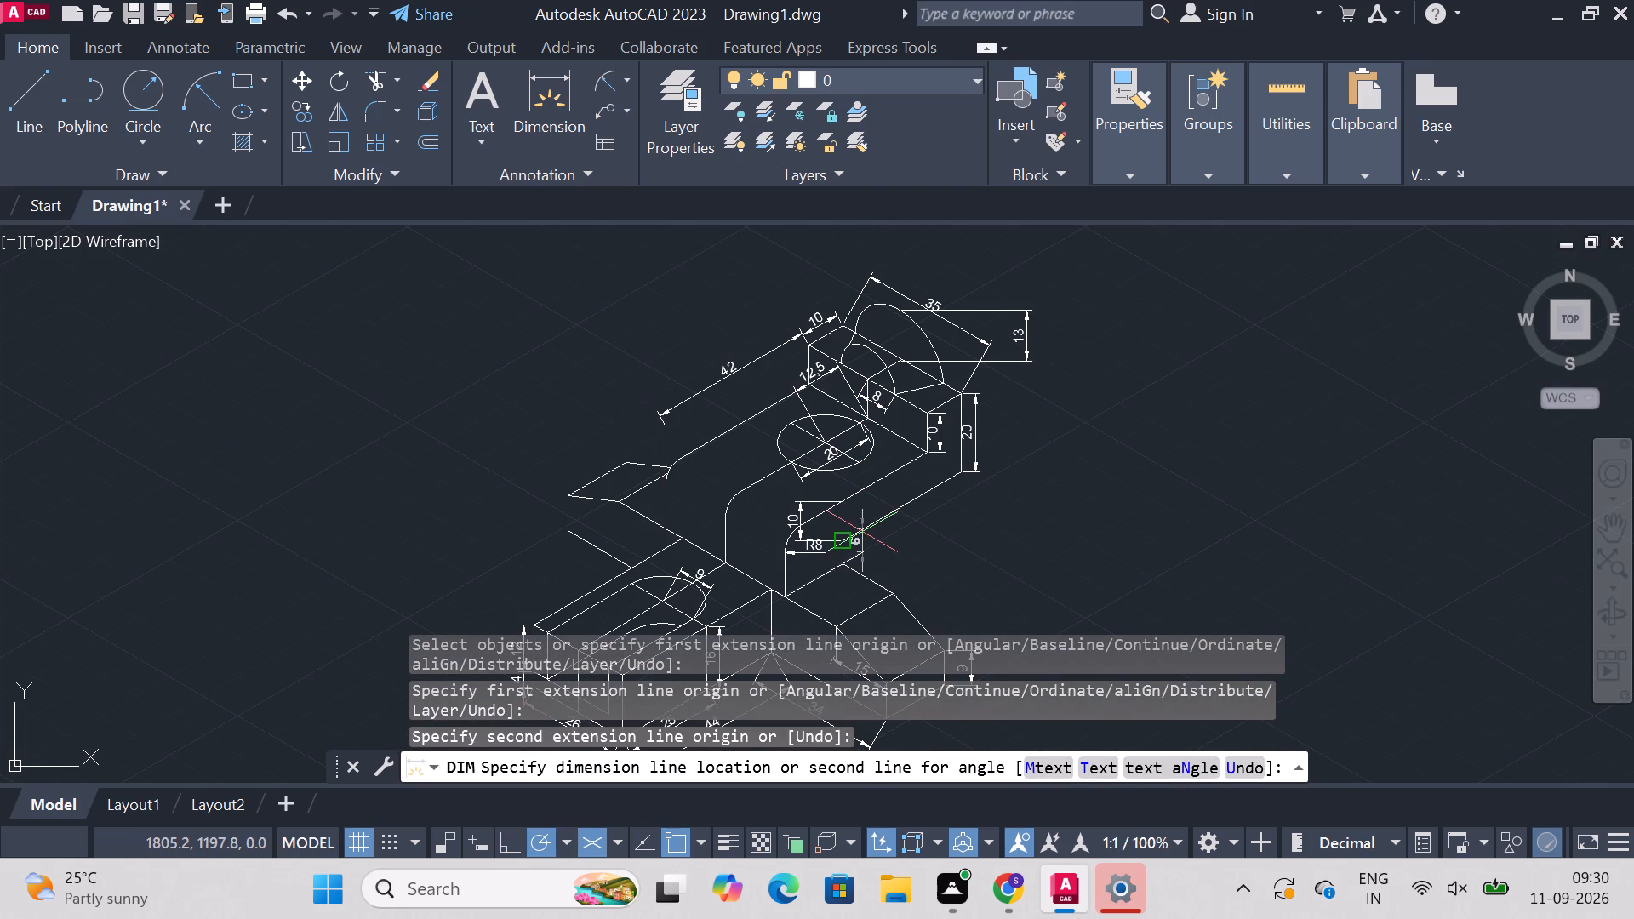
pyautogui.click(880, 539)
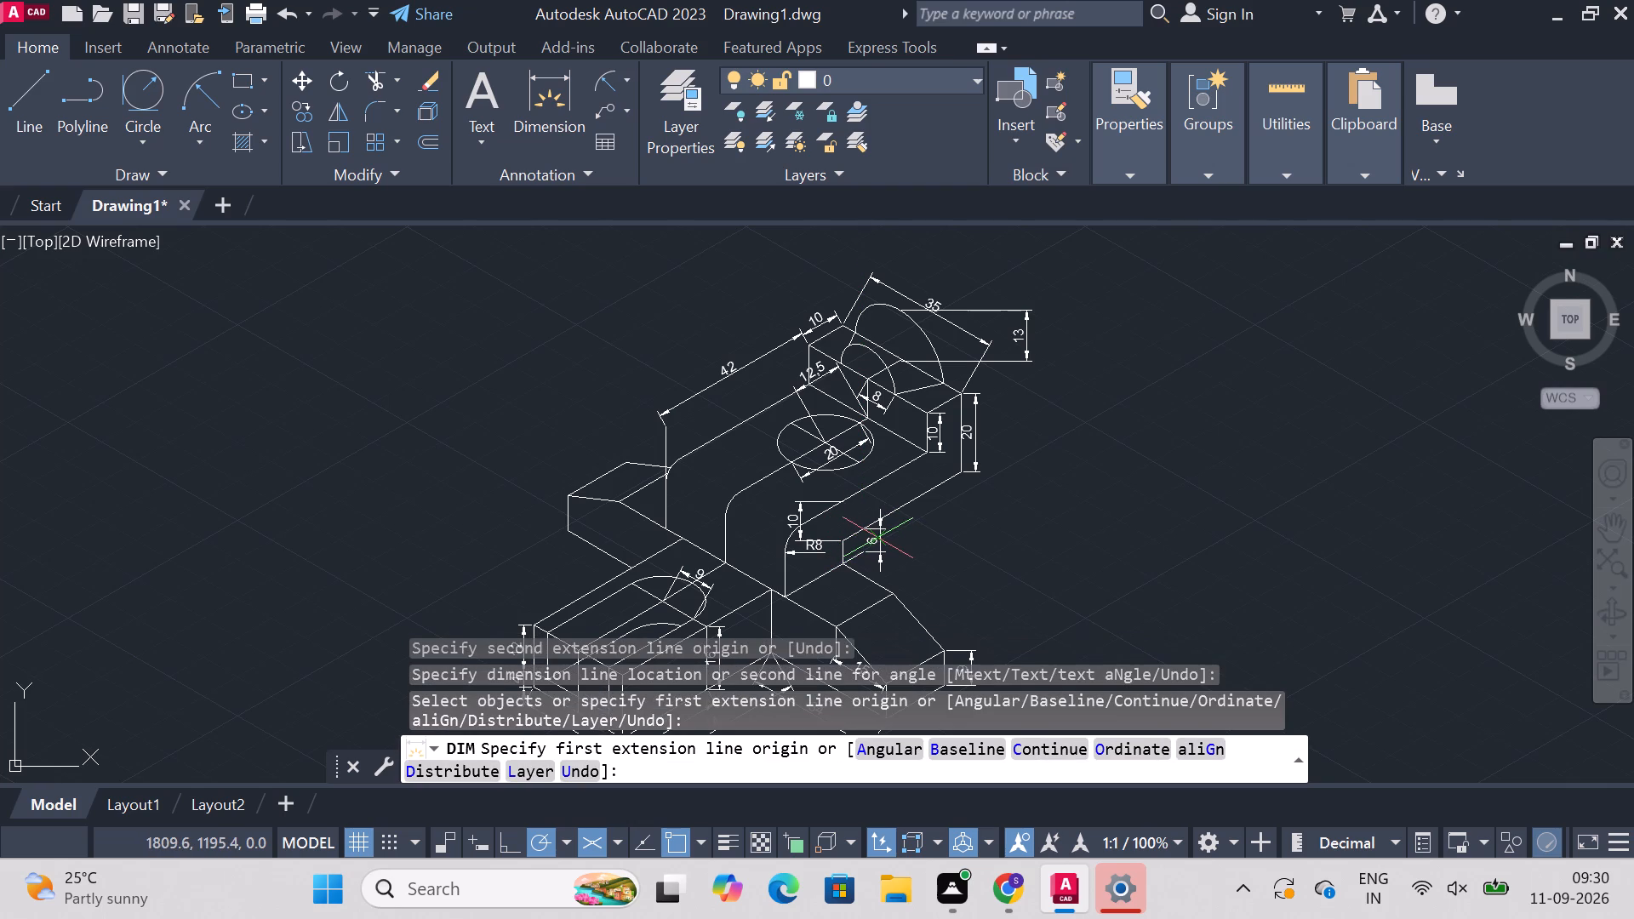
pyautogui.press('Escape')
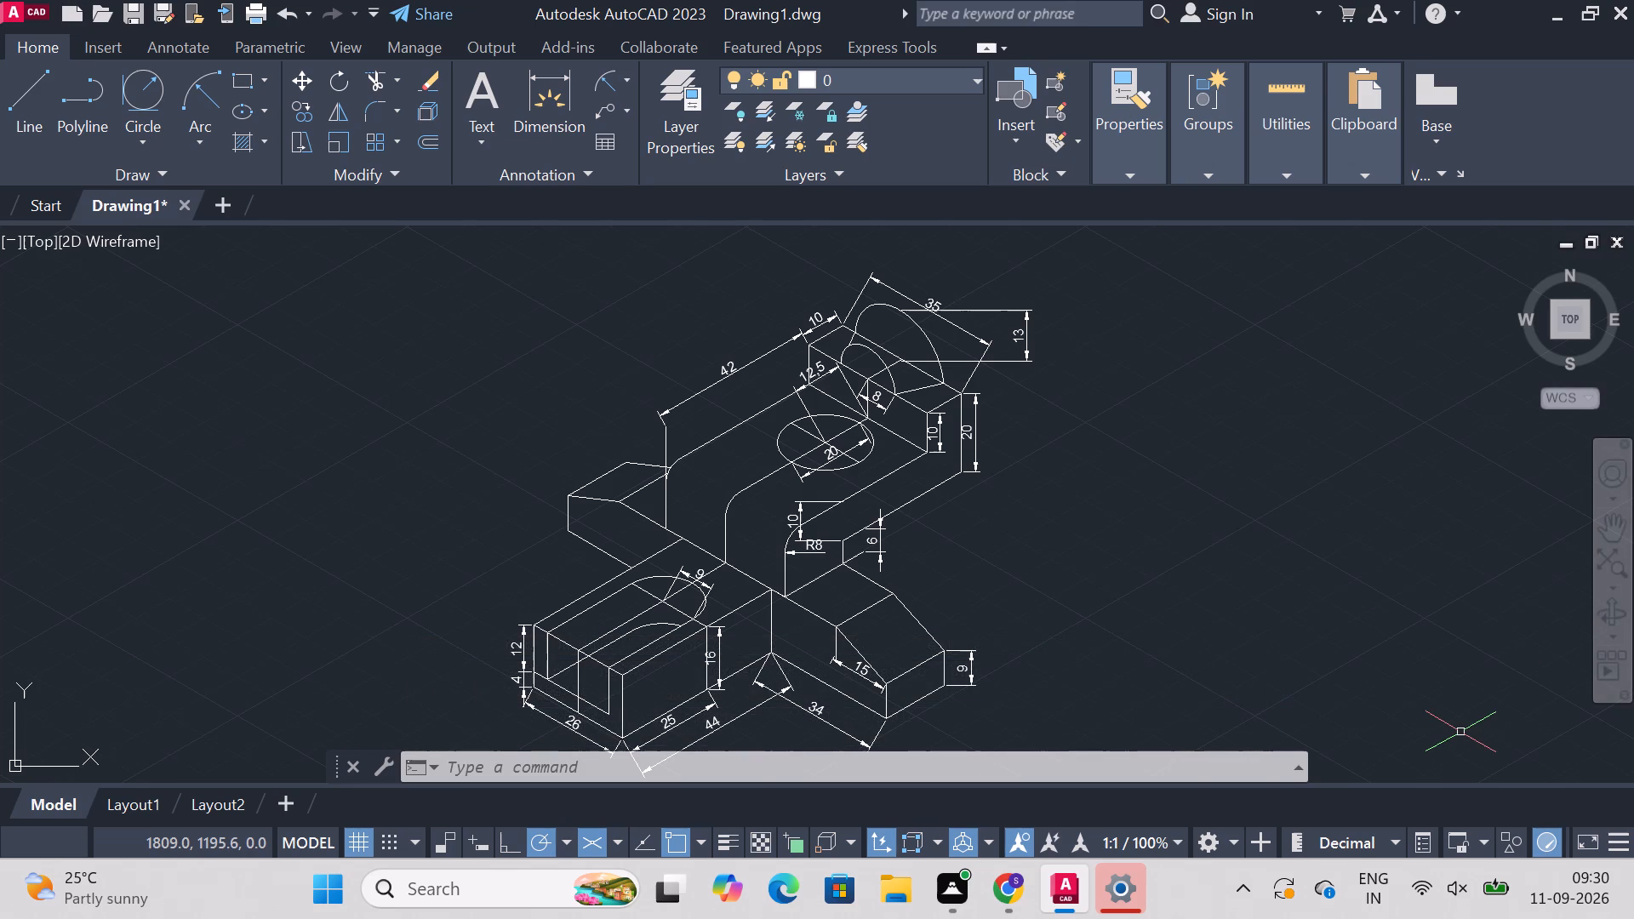
# Zoom to show the entire dimensioned drawing.
pyautogui.keyDown('ctrl'); pyautogui.scroll(-2, 1460, 732); pyautogui.keyUp('ctrl')
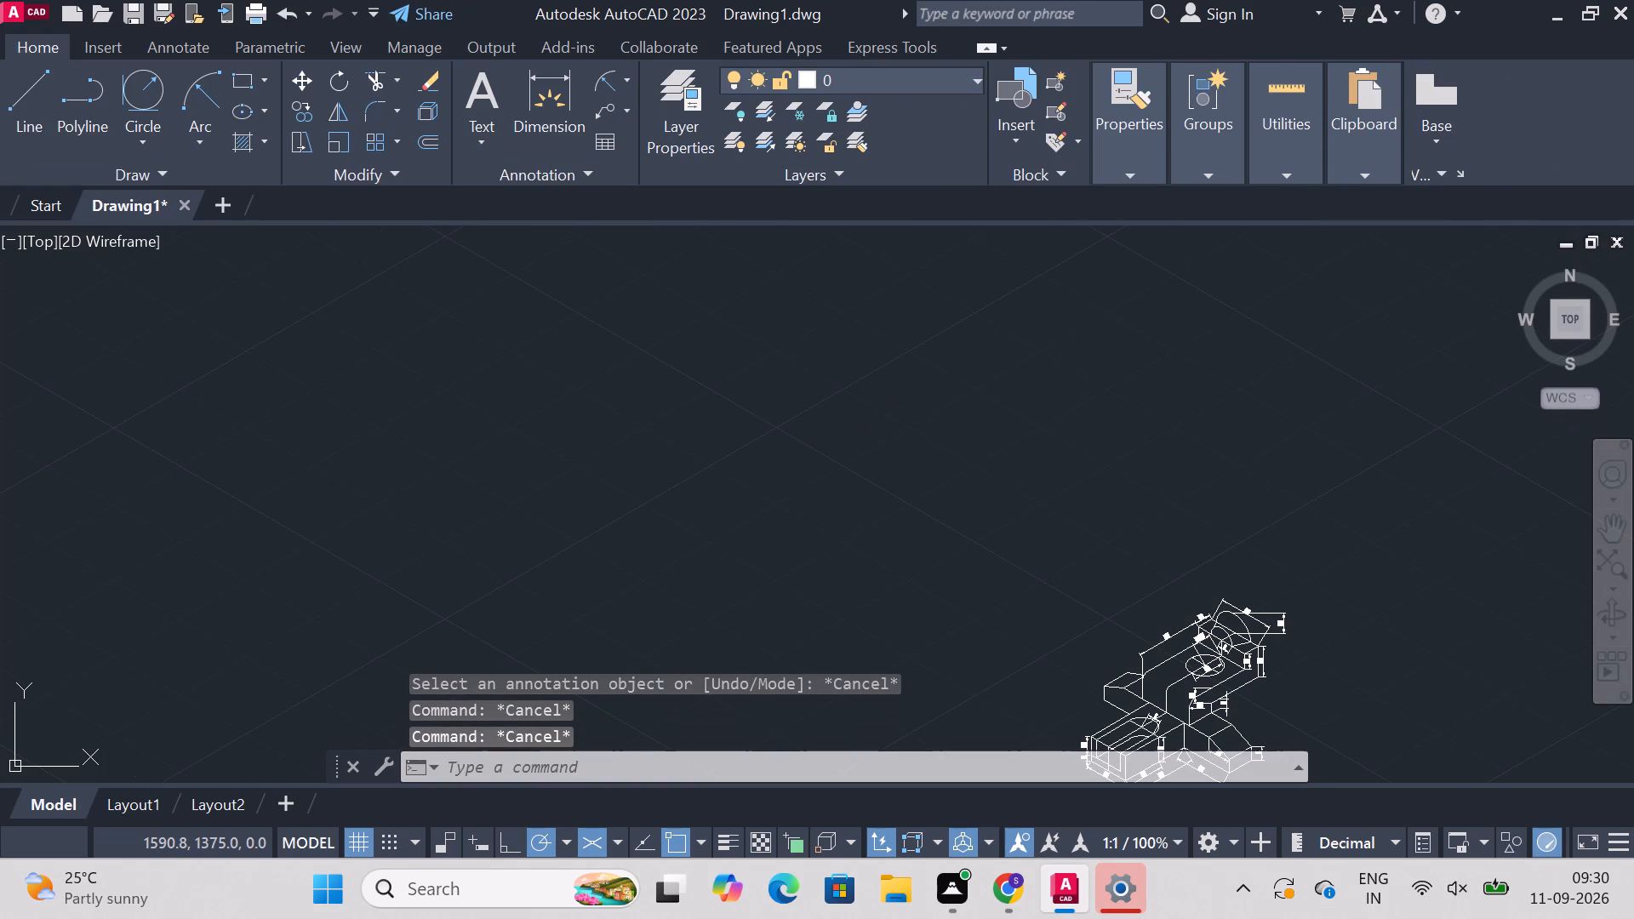
pyautogui.press('z')
pyautogui.press('Return')
pyautogui.press('a')
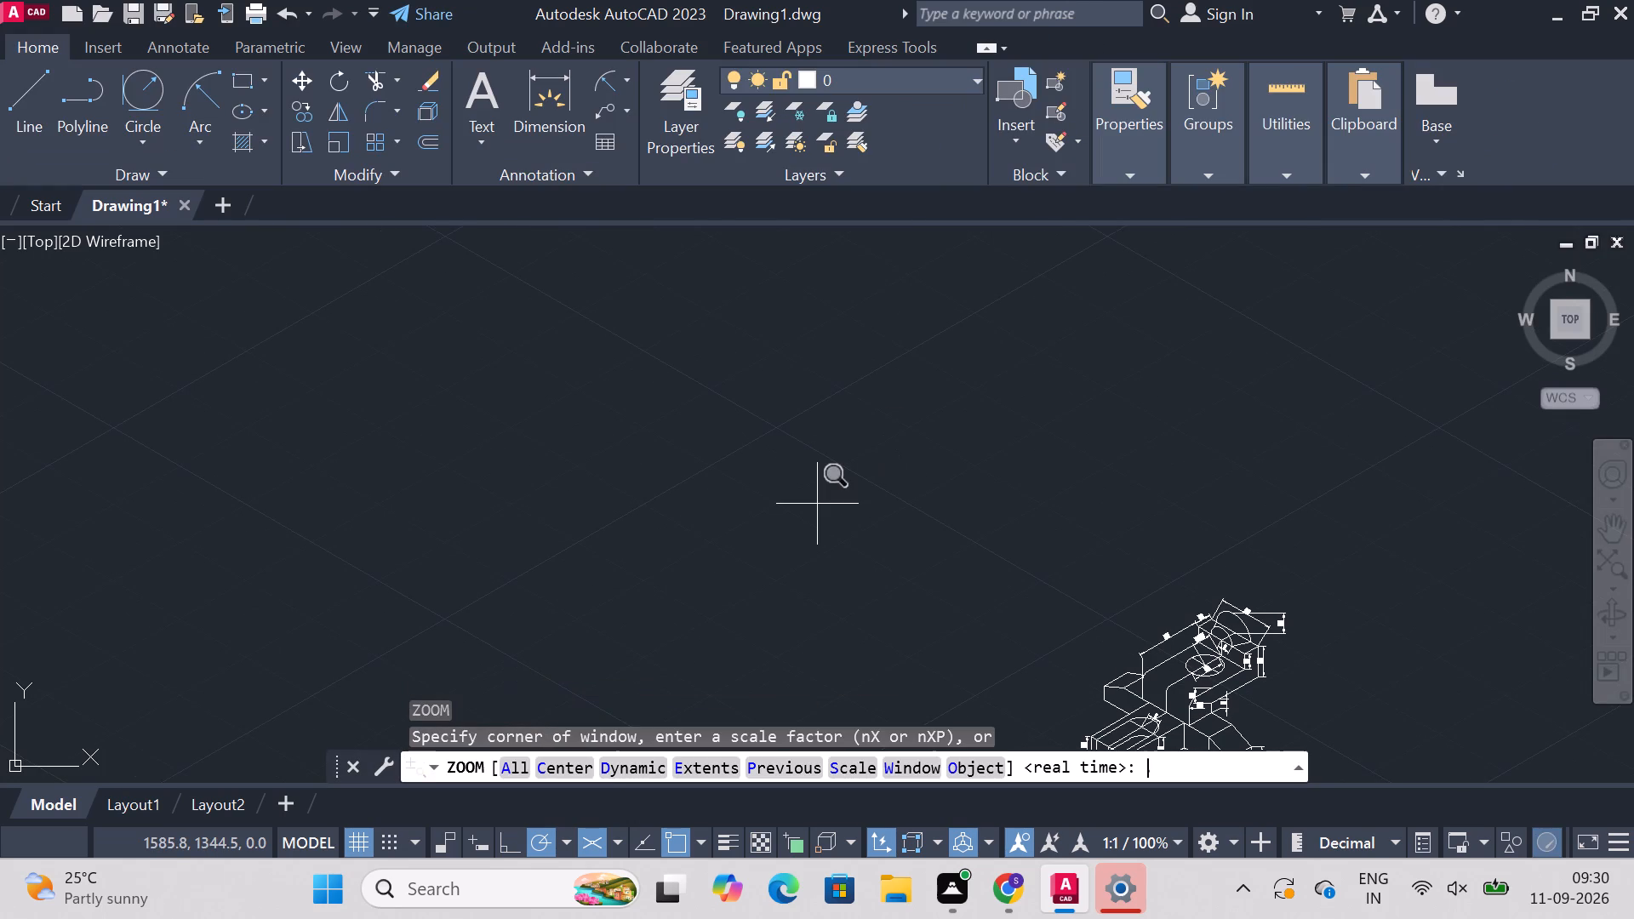
pyautogui.press('Return')
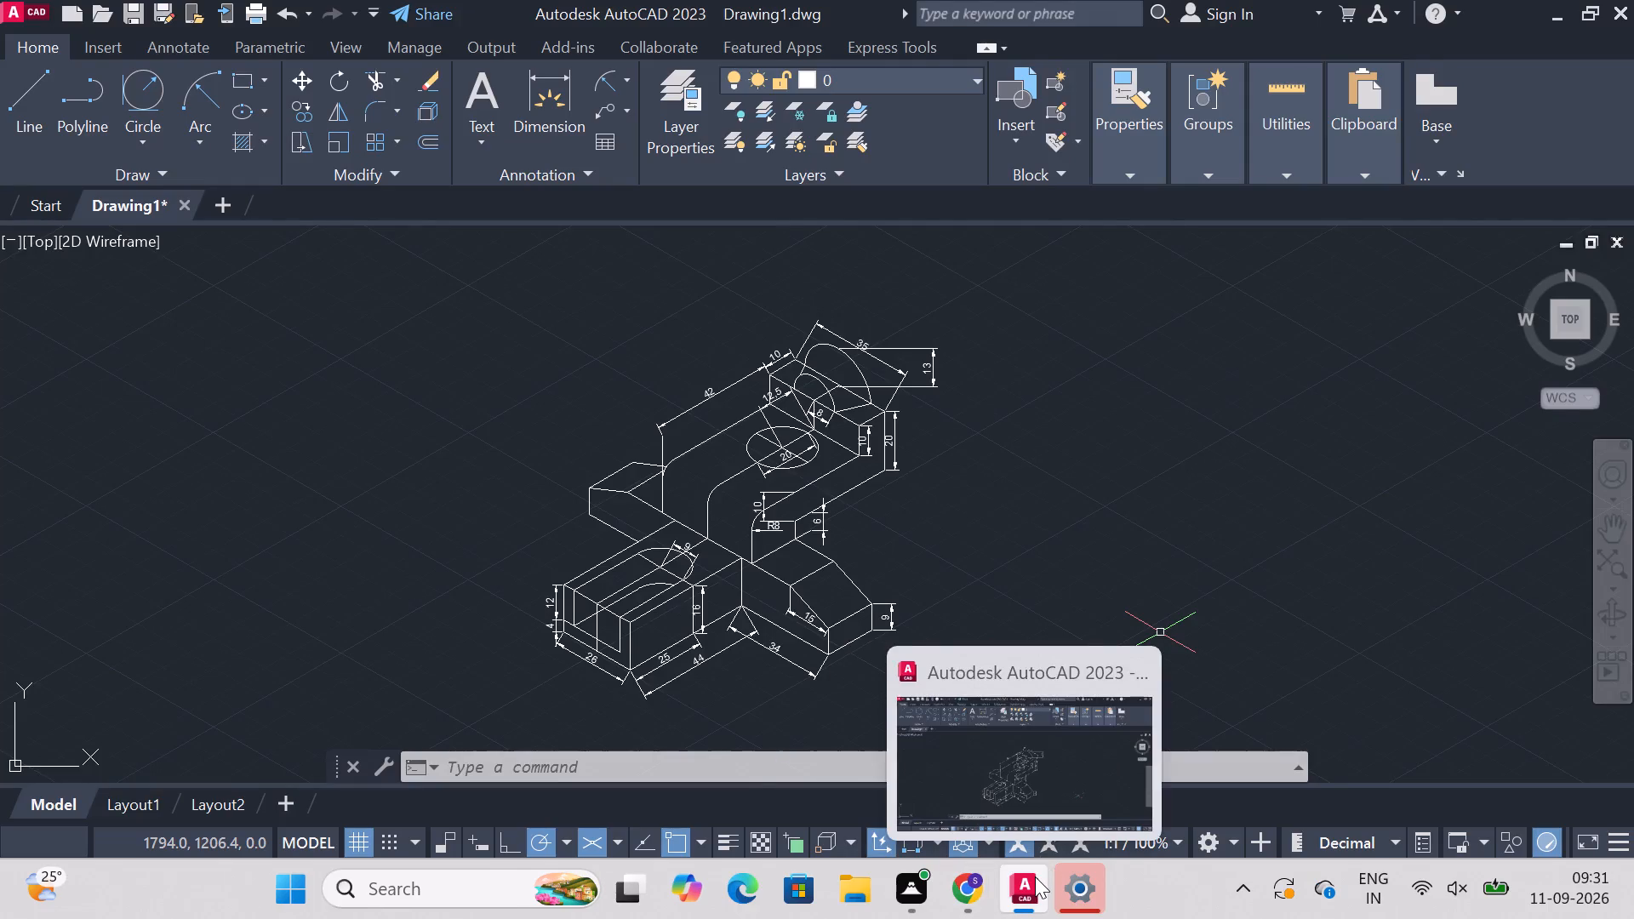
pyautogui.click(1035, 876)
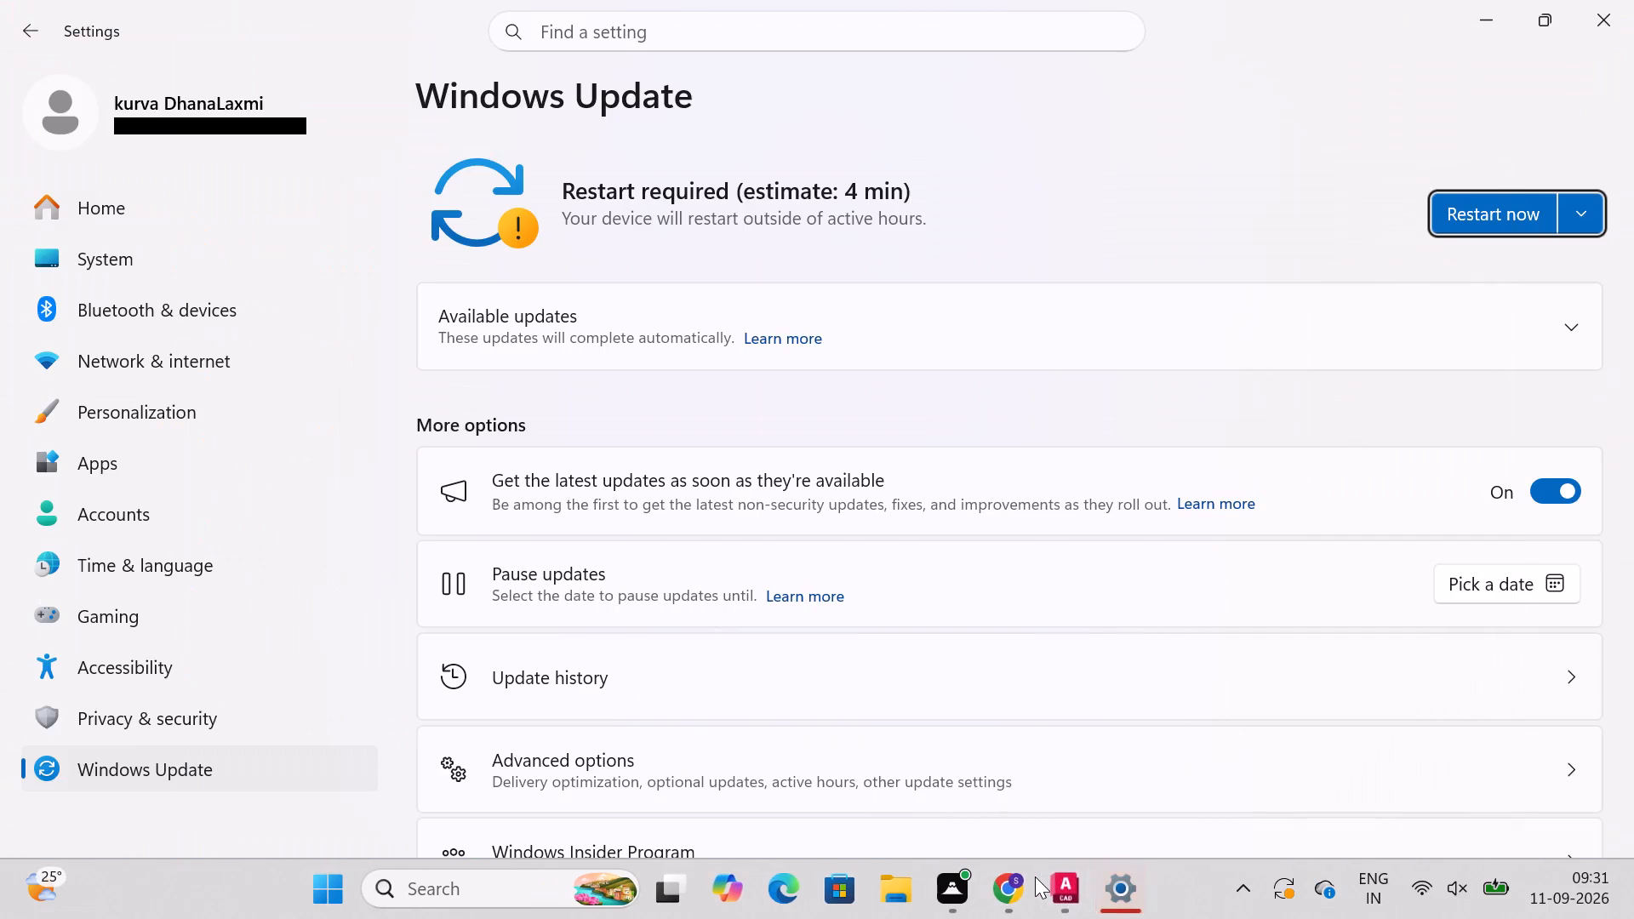
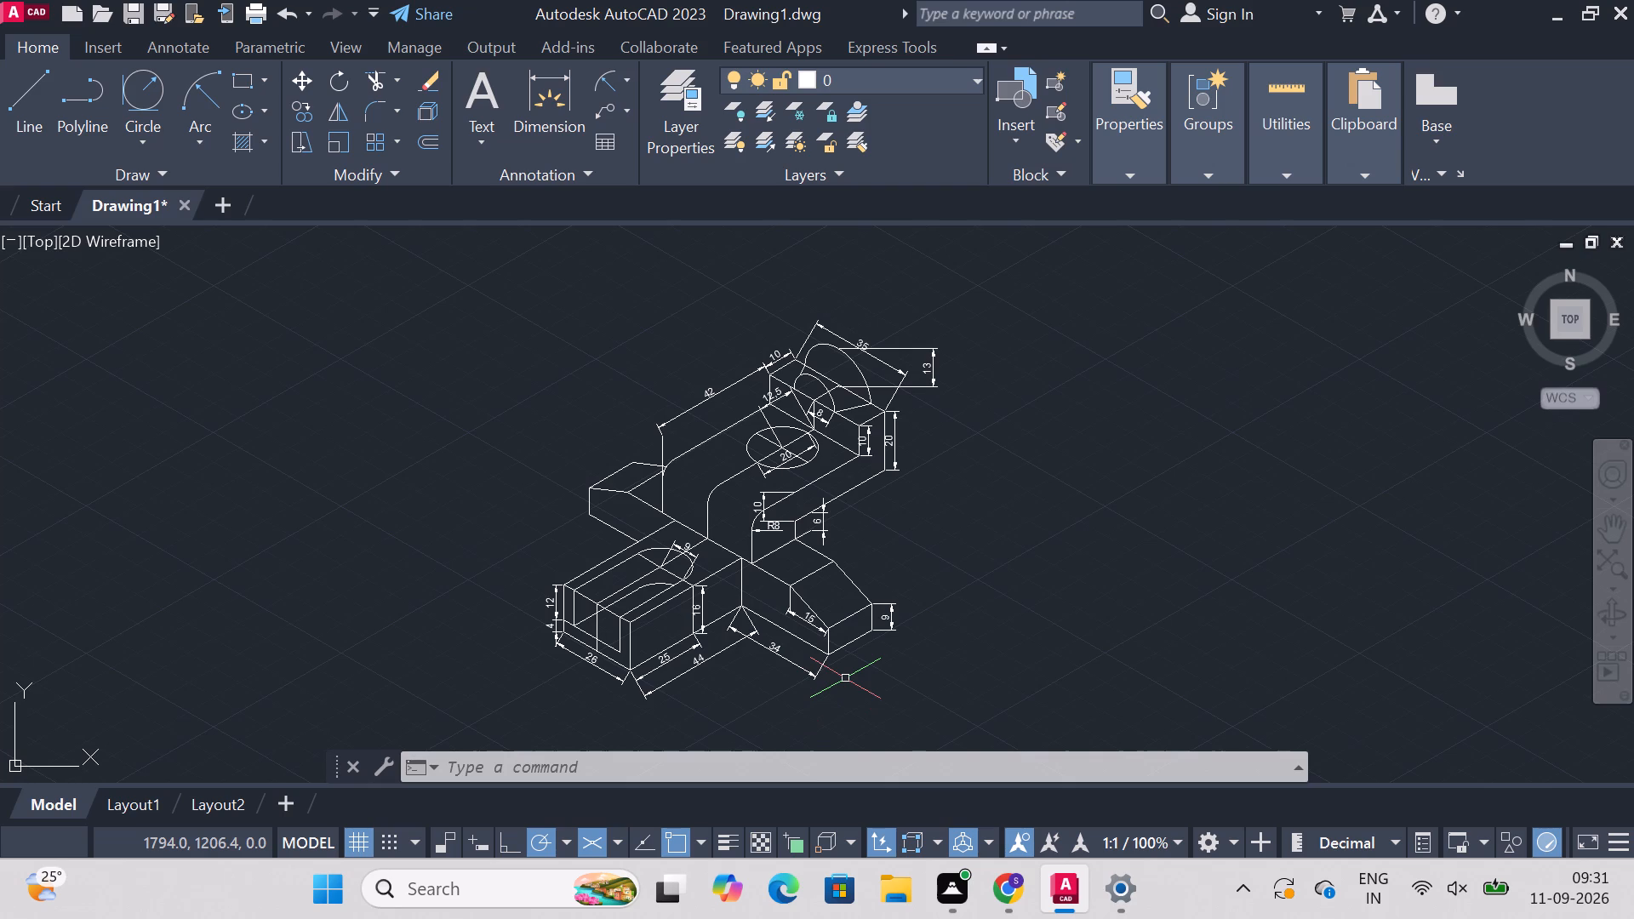
# Turn off command logging with LOGFILEOFF.
pyautogui.write('log')
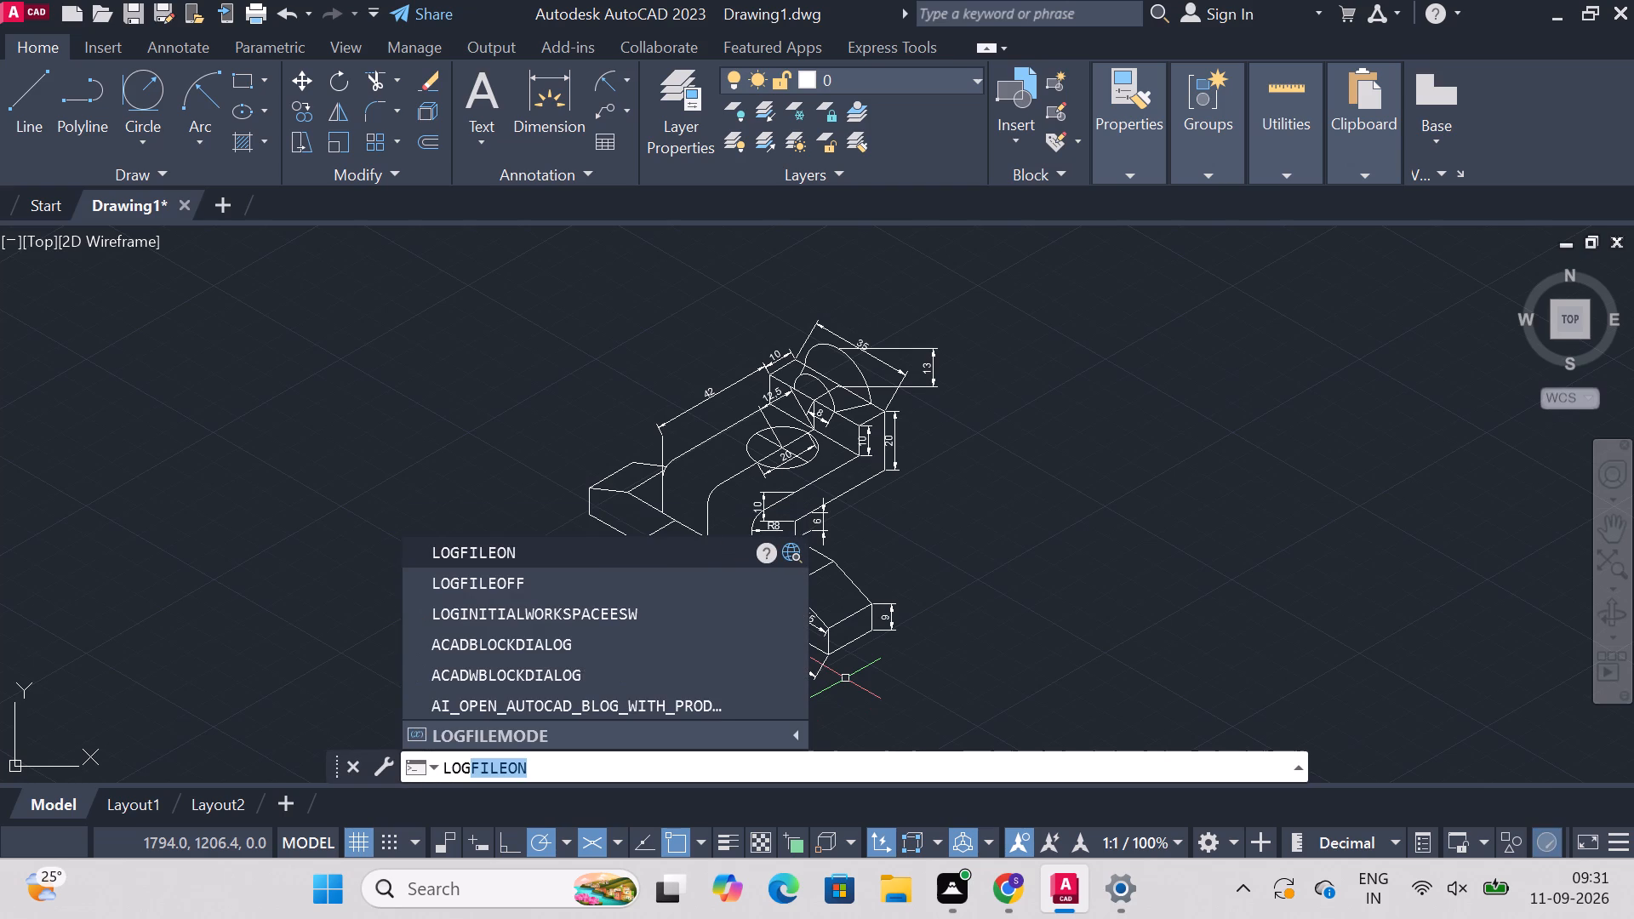
pyautogui.press('Down')
pyautogui.press('Return')
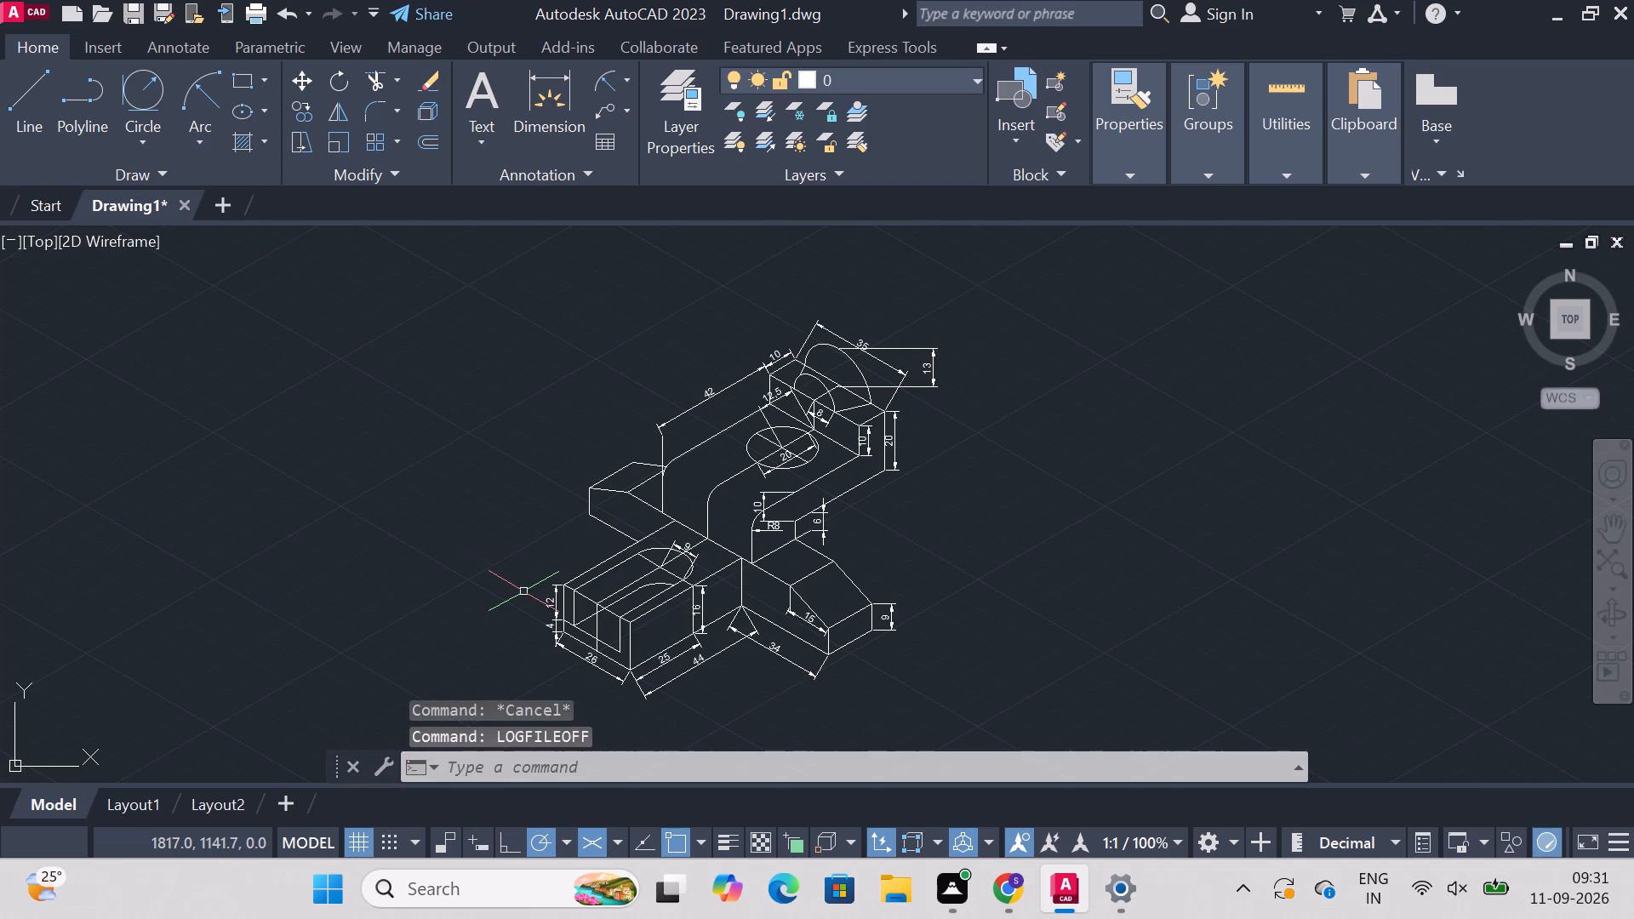
# Save the drawing to the Desktop as "isometric mechanical component" in AutoCAD 2018 Drawing format.
pyautogui.hotkey('ctrl', 's')
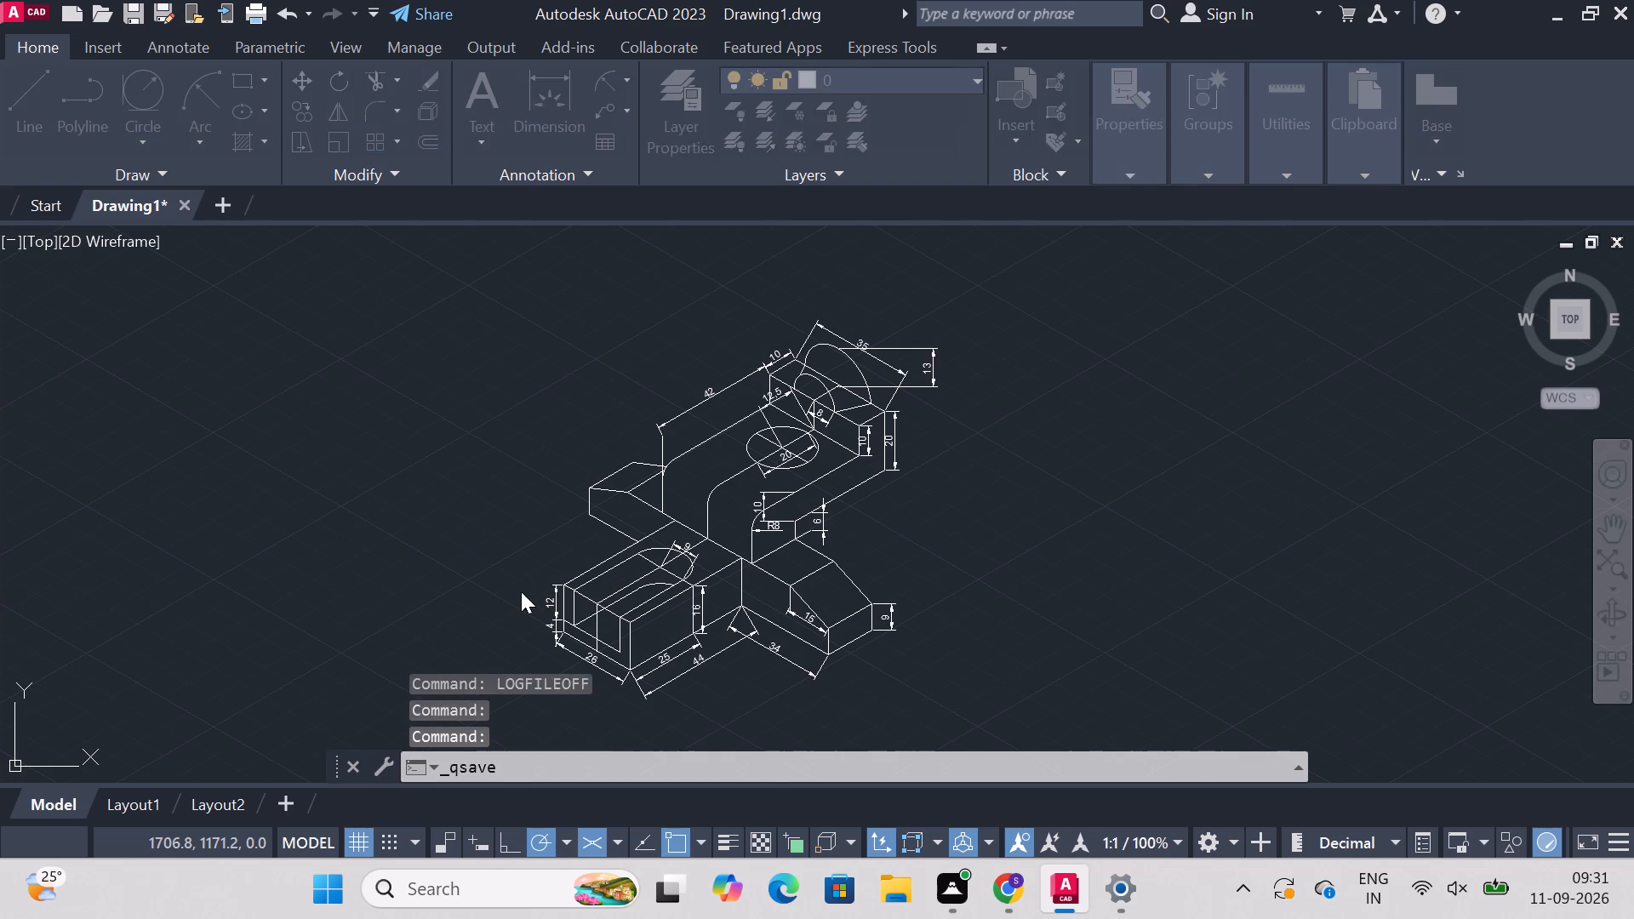
pyautogui.click(488, 374)
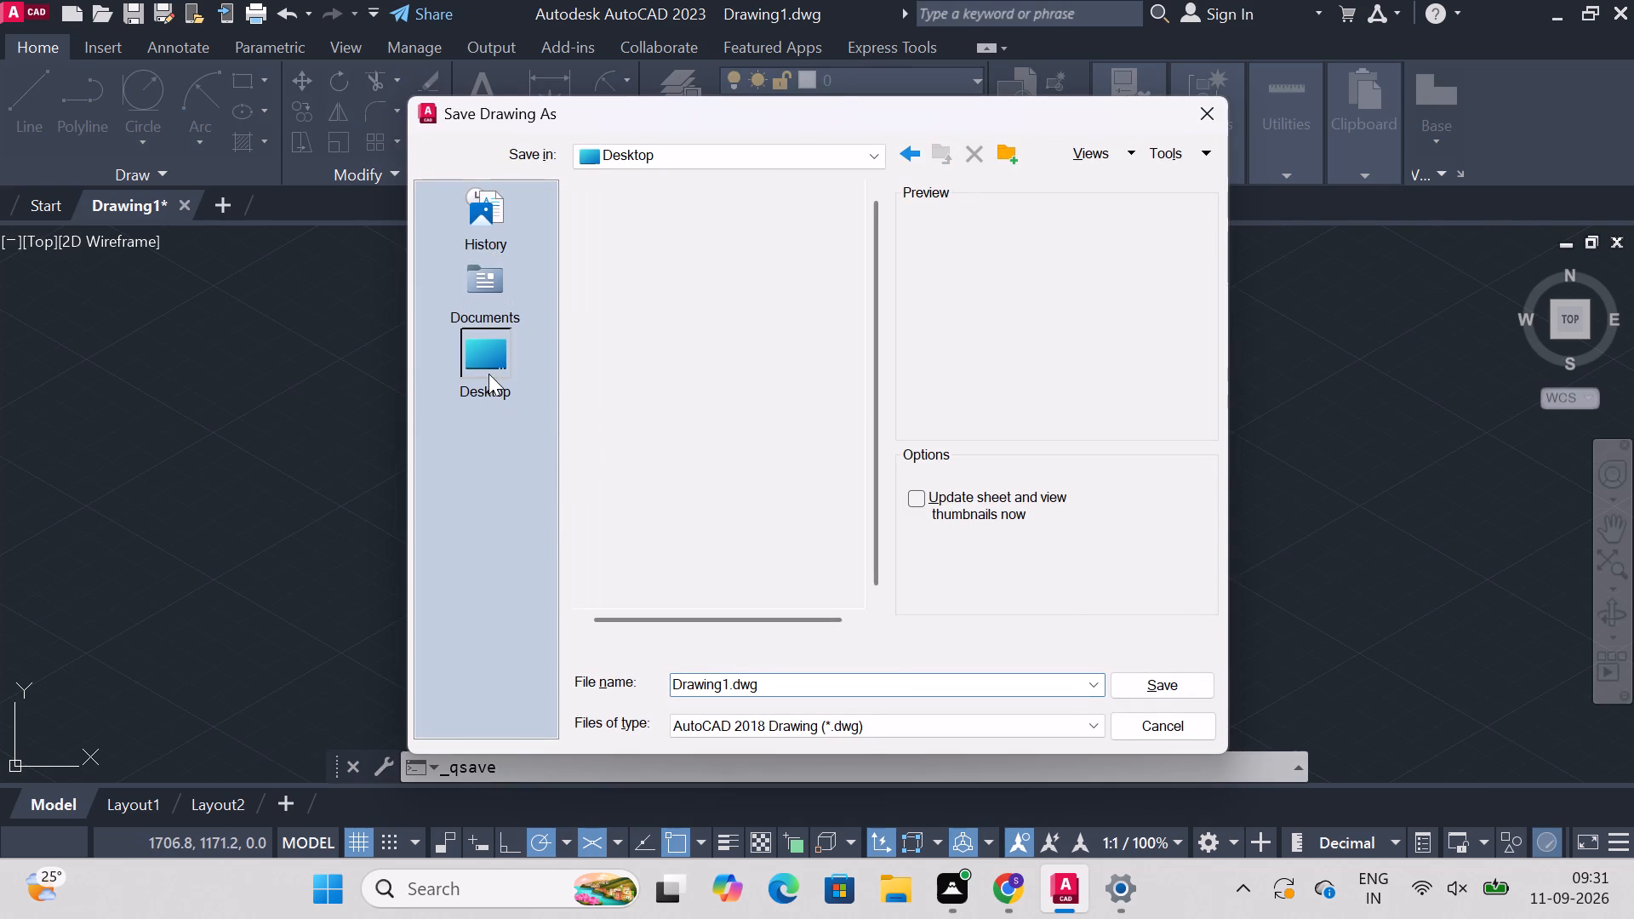
pyautogui.click(773, 676)
pyautogui.press('BackSpace')
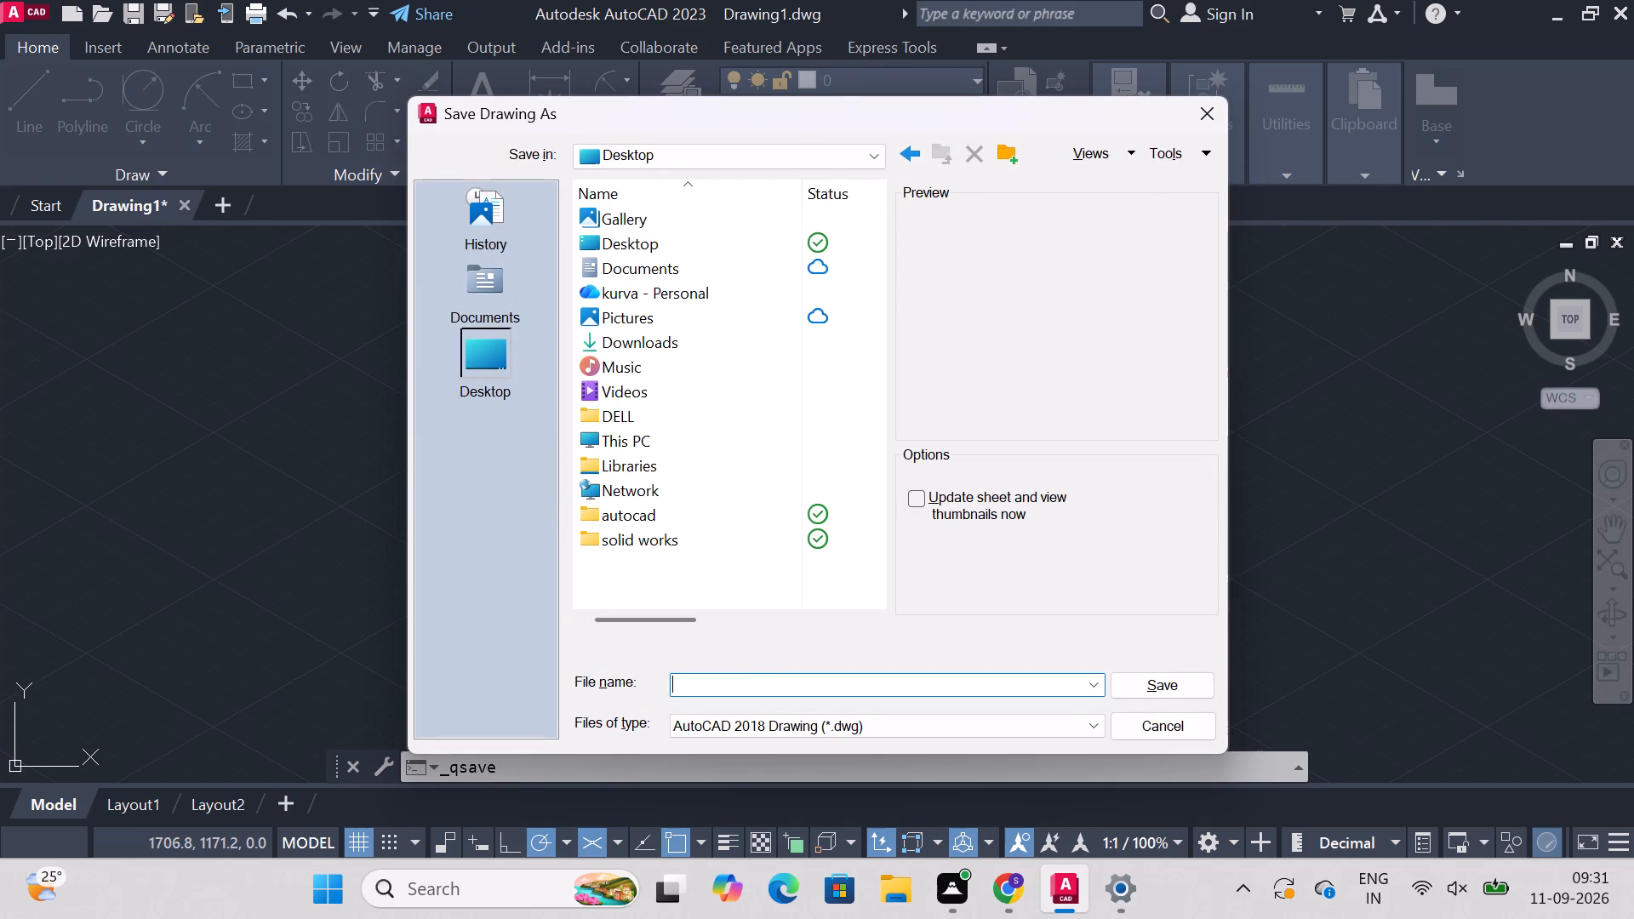
pyautogui.write('isometric mechanic')
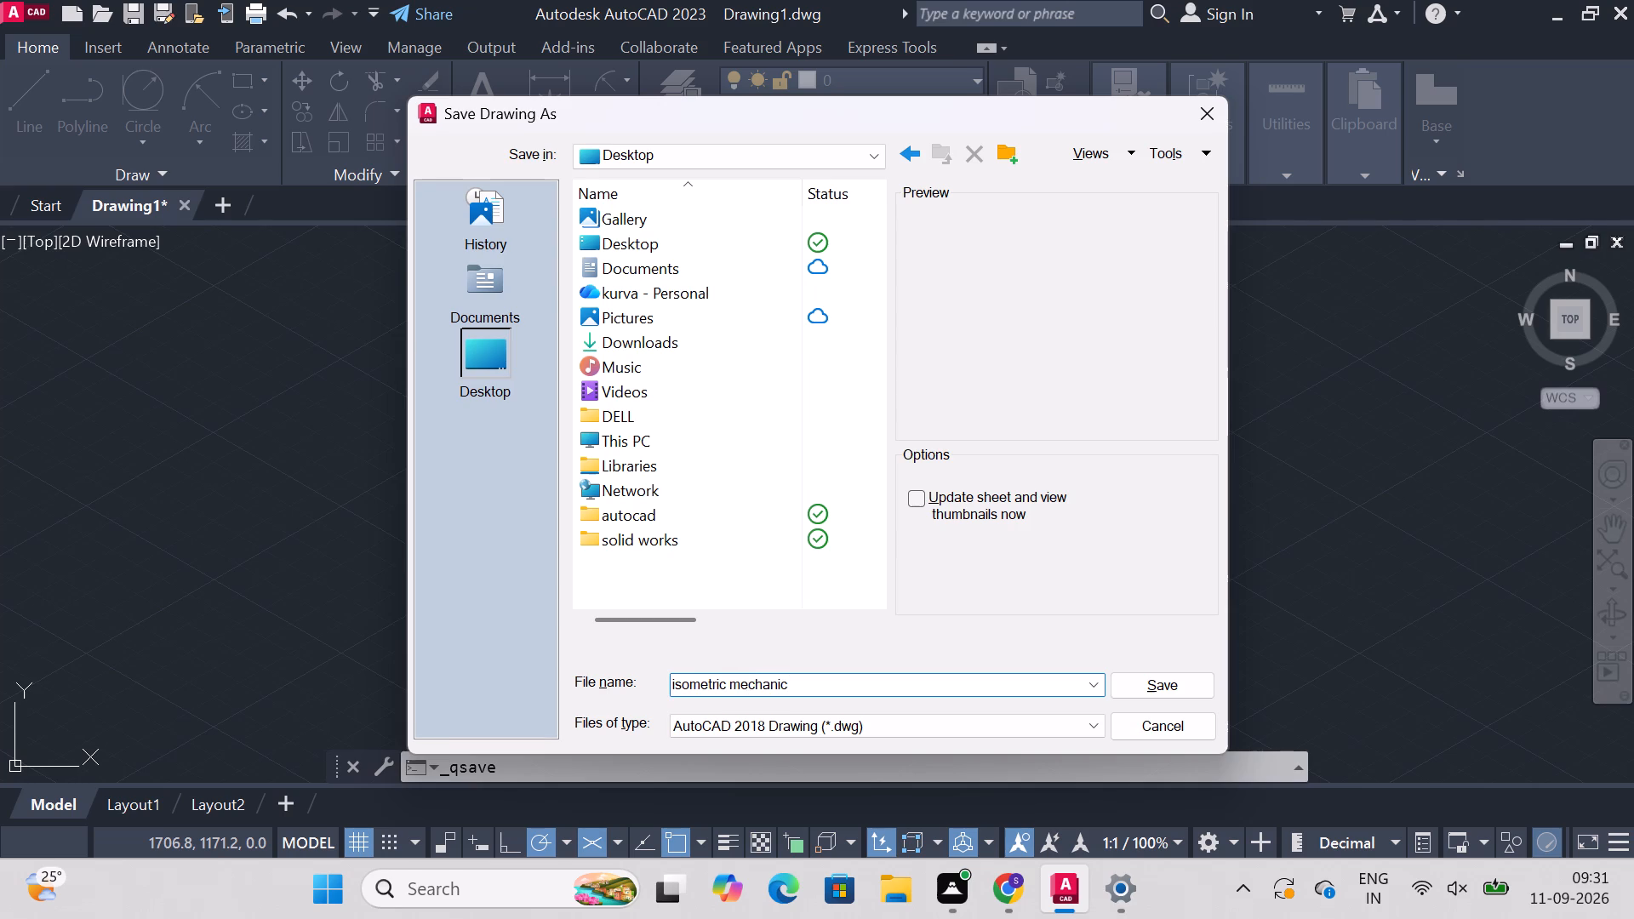
pyautogui.write('al')
pyautogui.press('space')
pyautogui.write('componen')
pyautogui.press('t')
pyautogui.click(1152, 682)
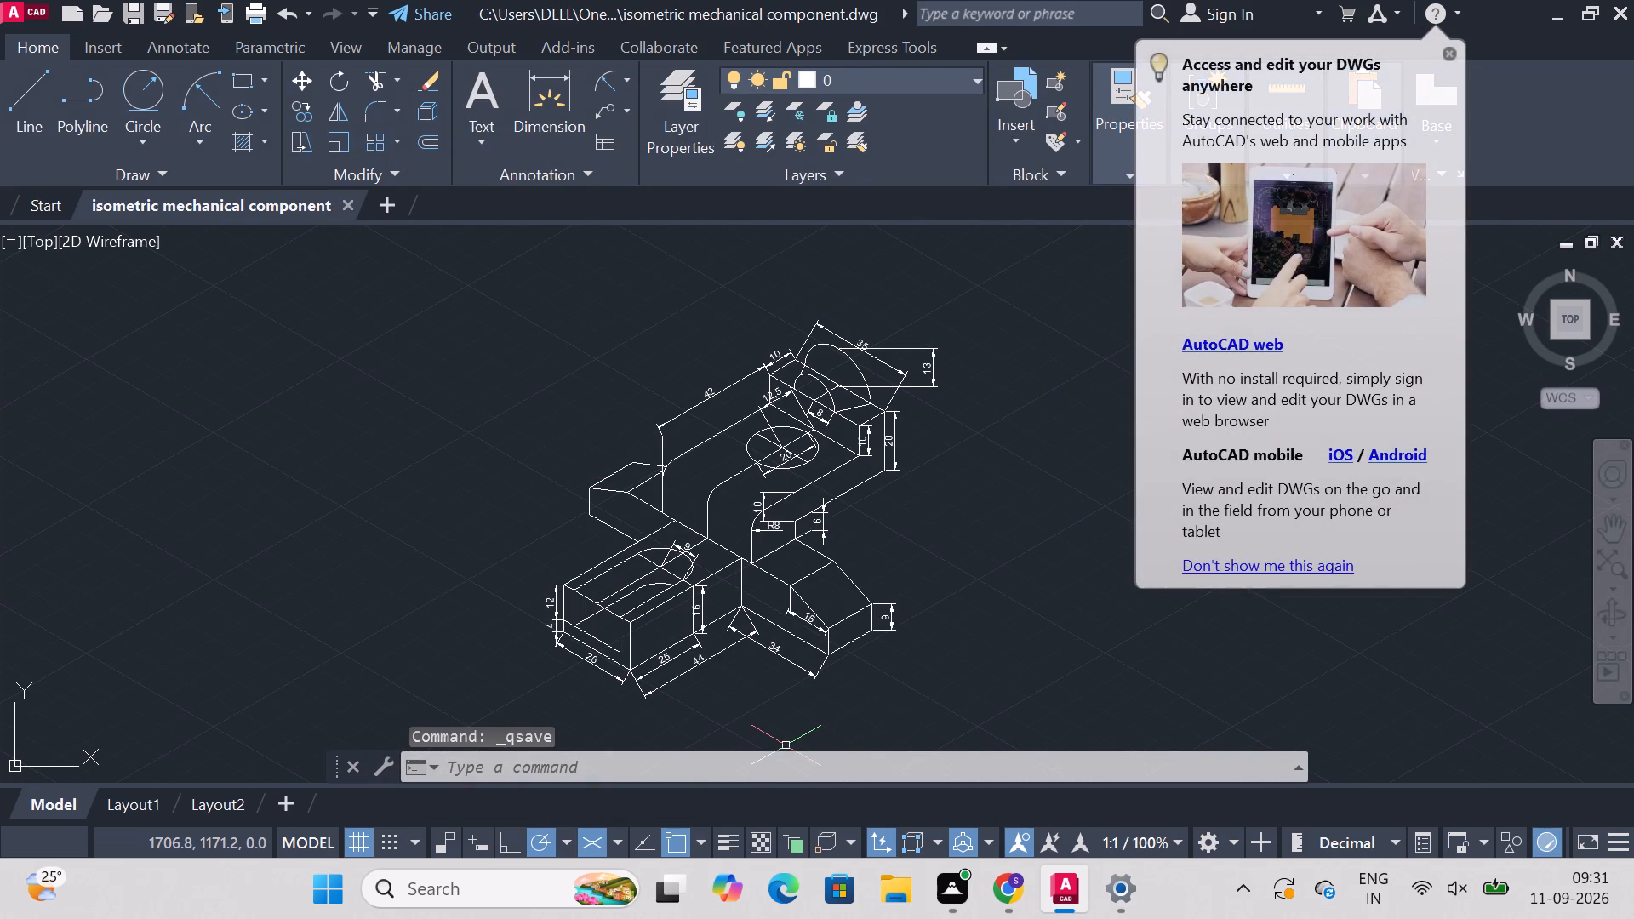
# Set up a plot using DWG To PDF.pc3, with a window around the whole dimensioned drawing and landscape orientation.
pyautogui.write('plot')
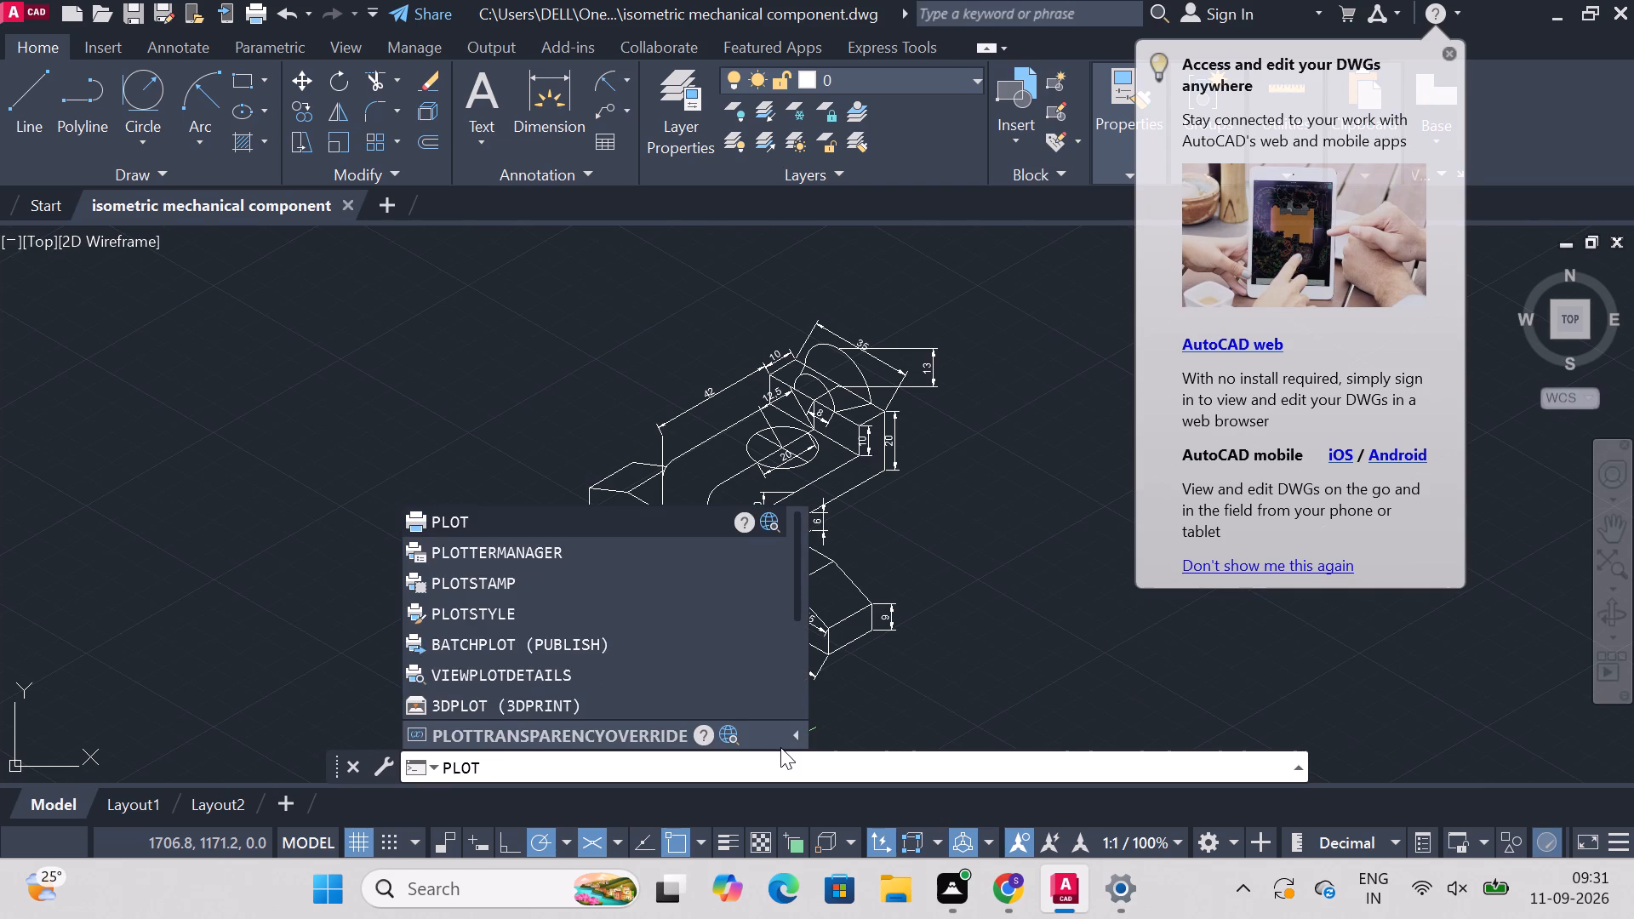
pyautogui.press('Return')
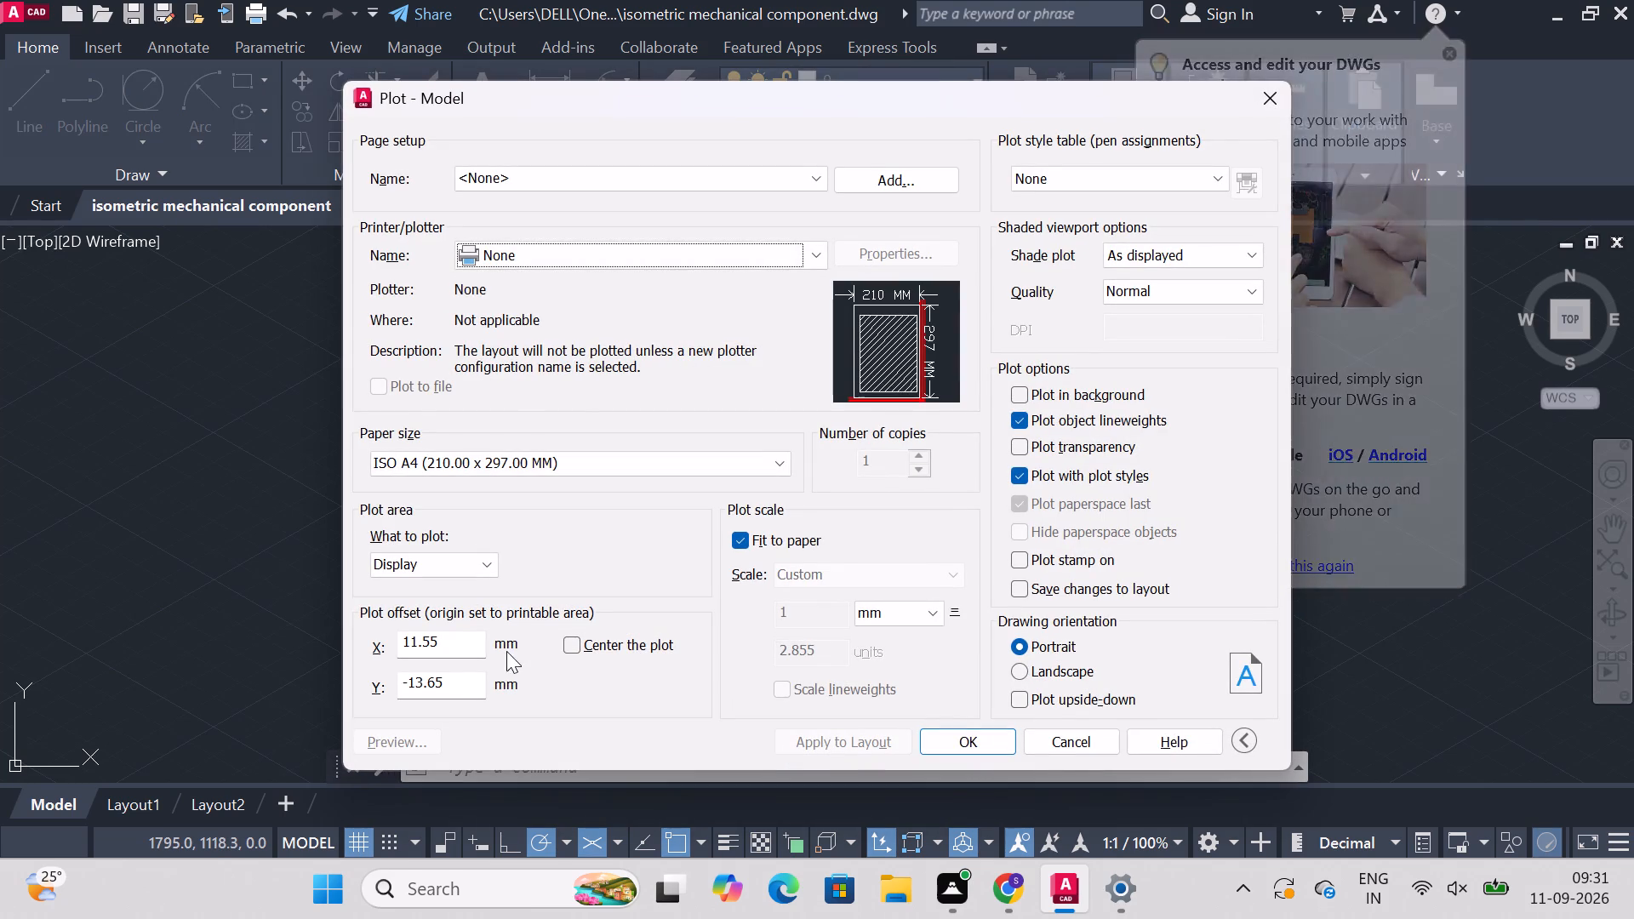
pyautogui.click(717, 257)
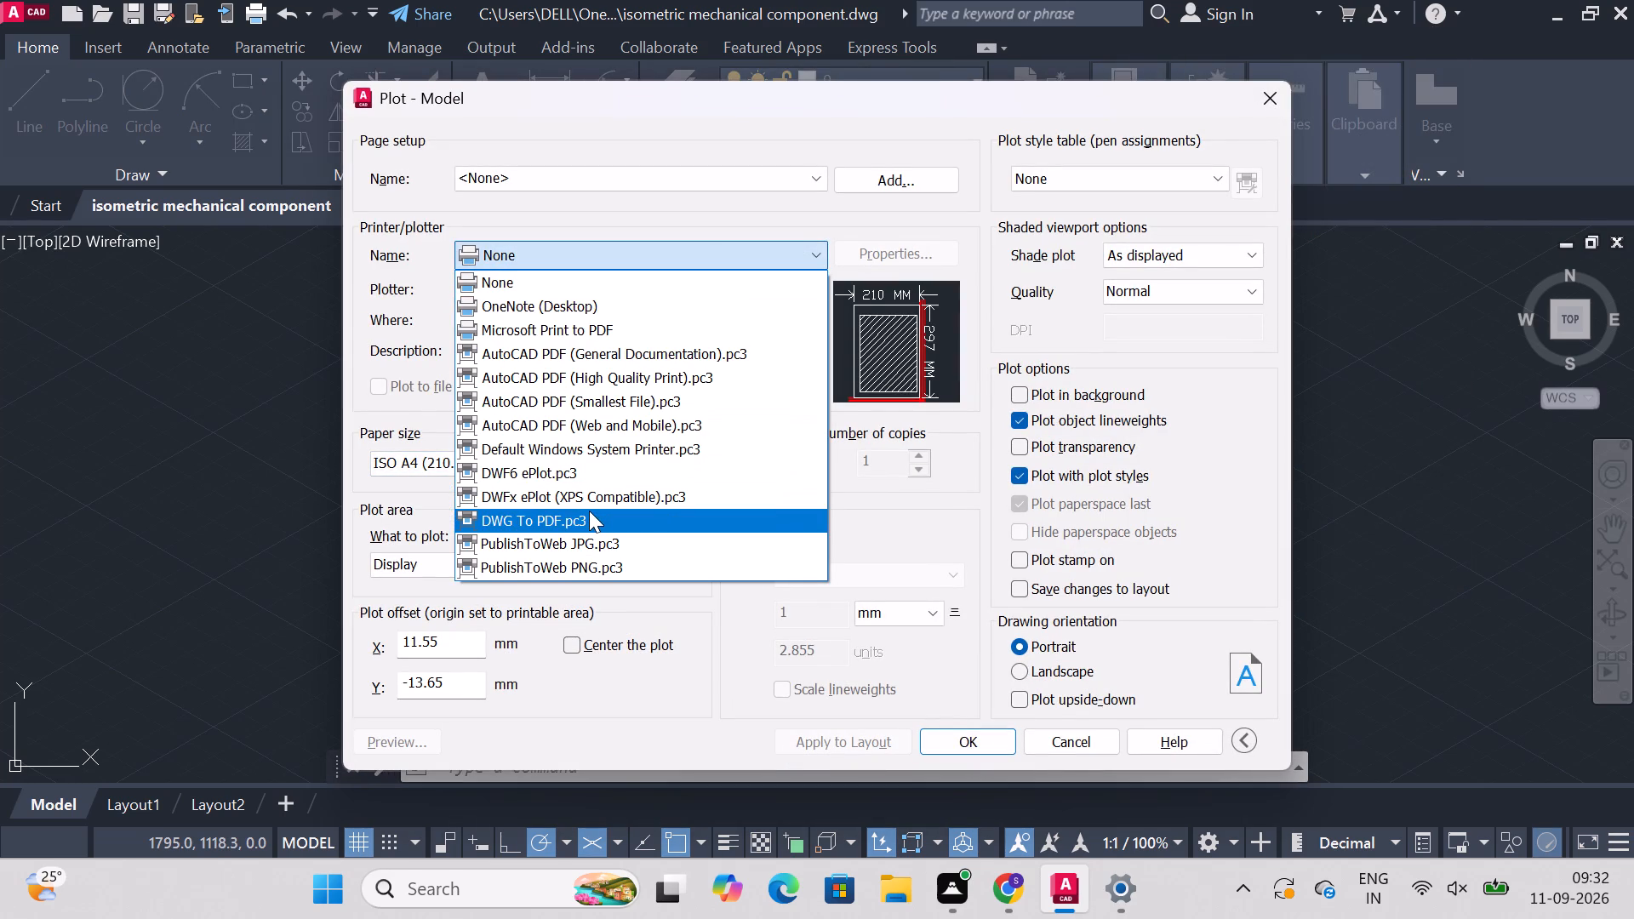
pyautogui.click(589, 511)
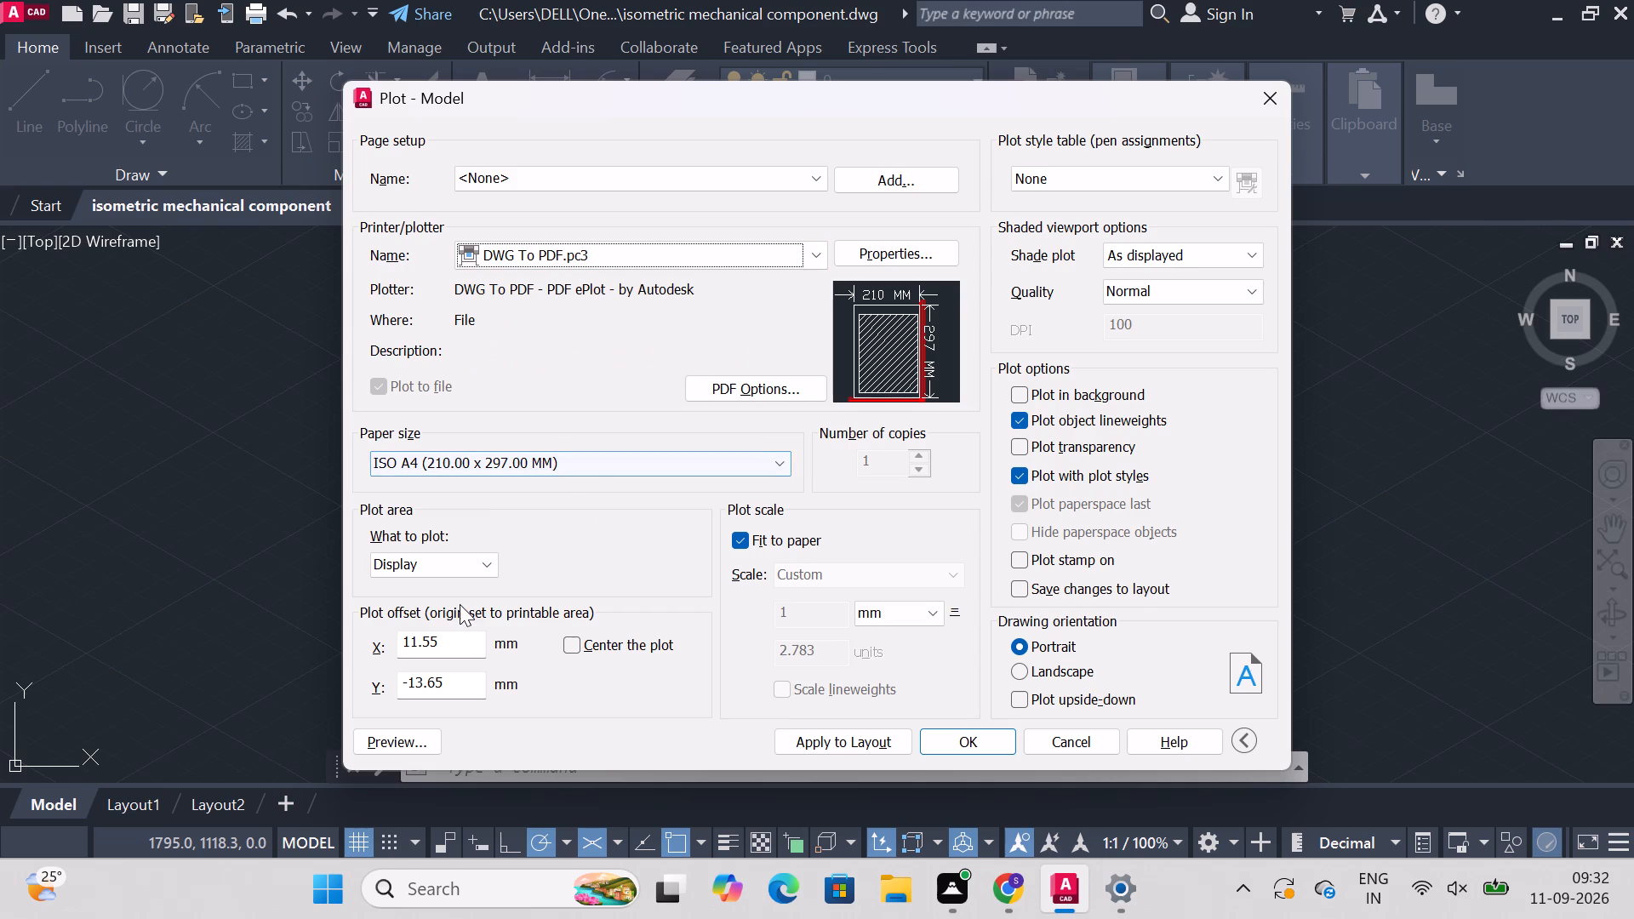
pyautogui.click(472, 572)
pyautogui.click(443, 635)
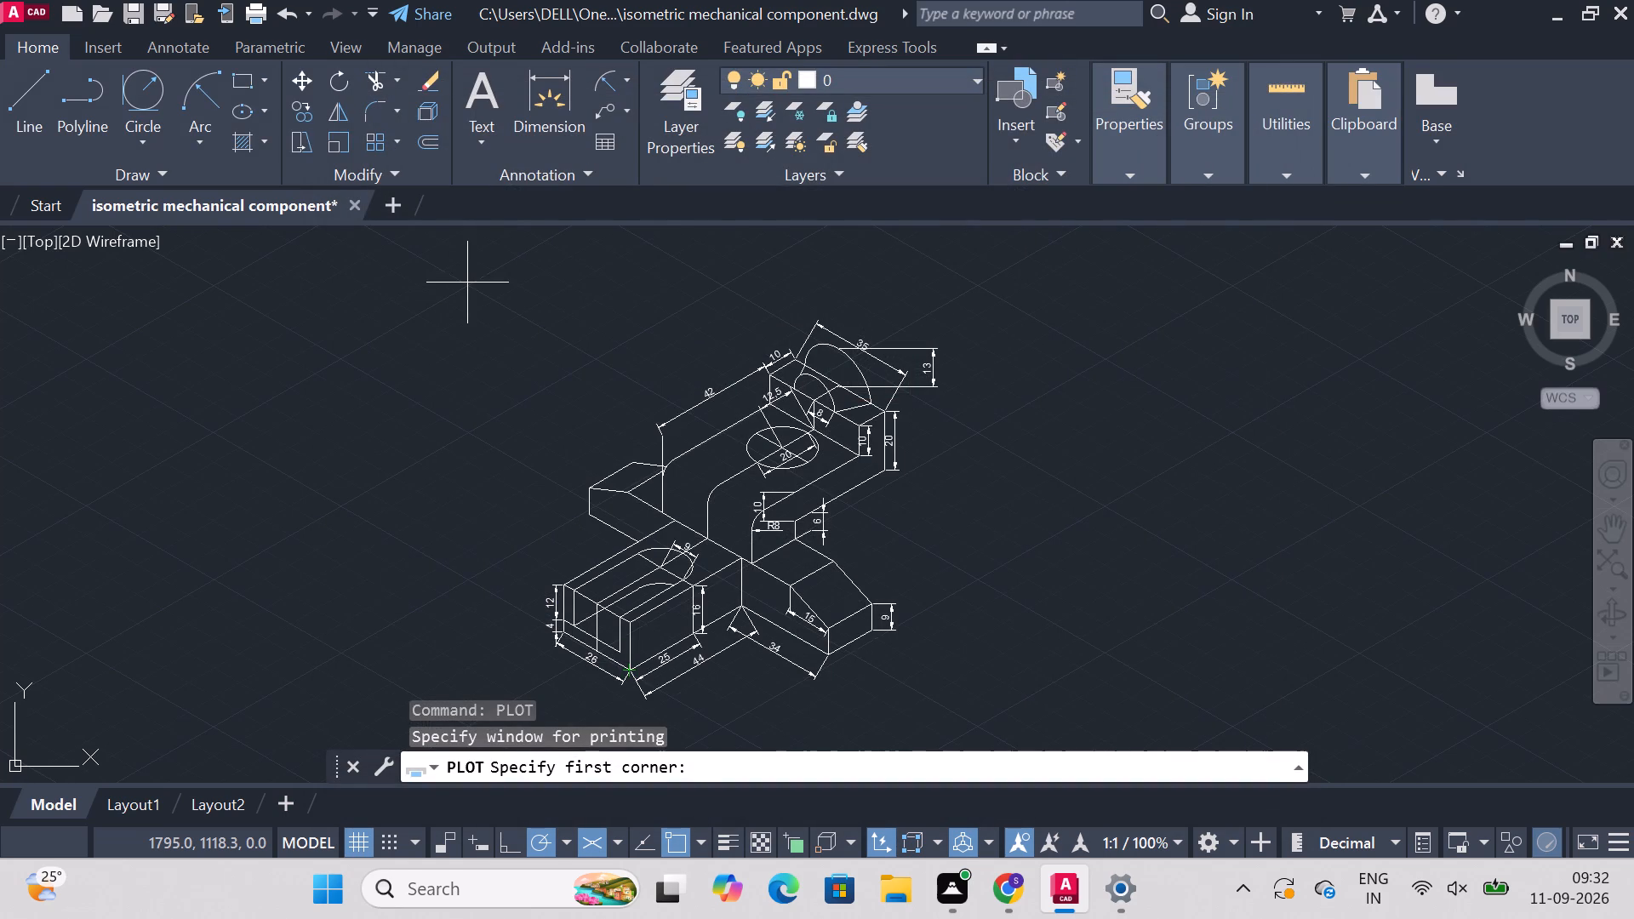
pyautogui.doubleClick(468, 282)
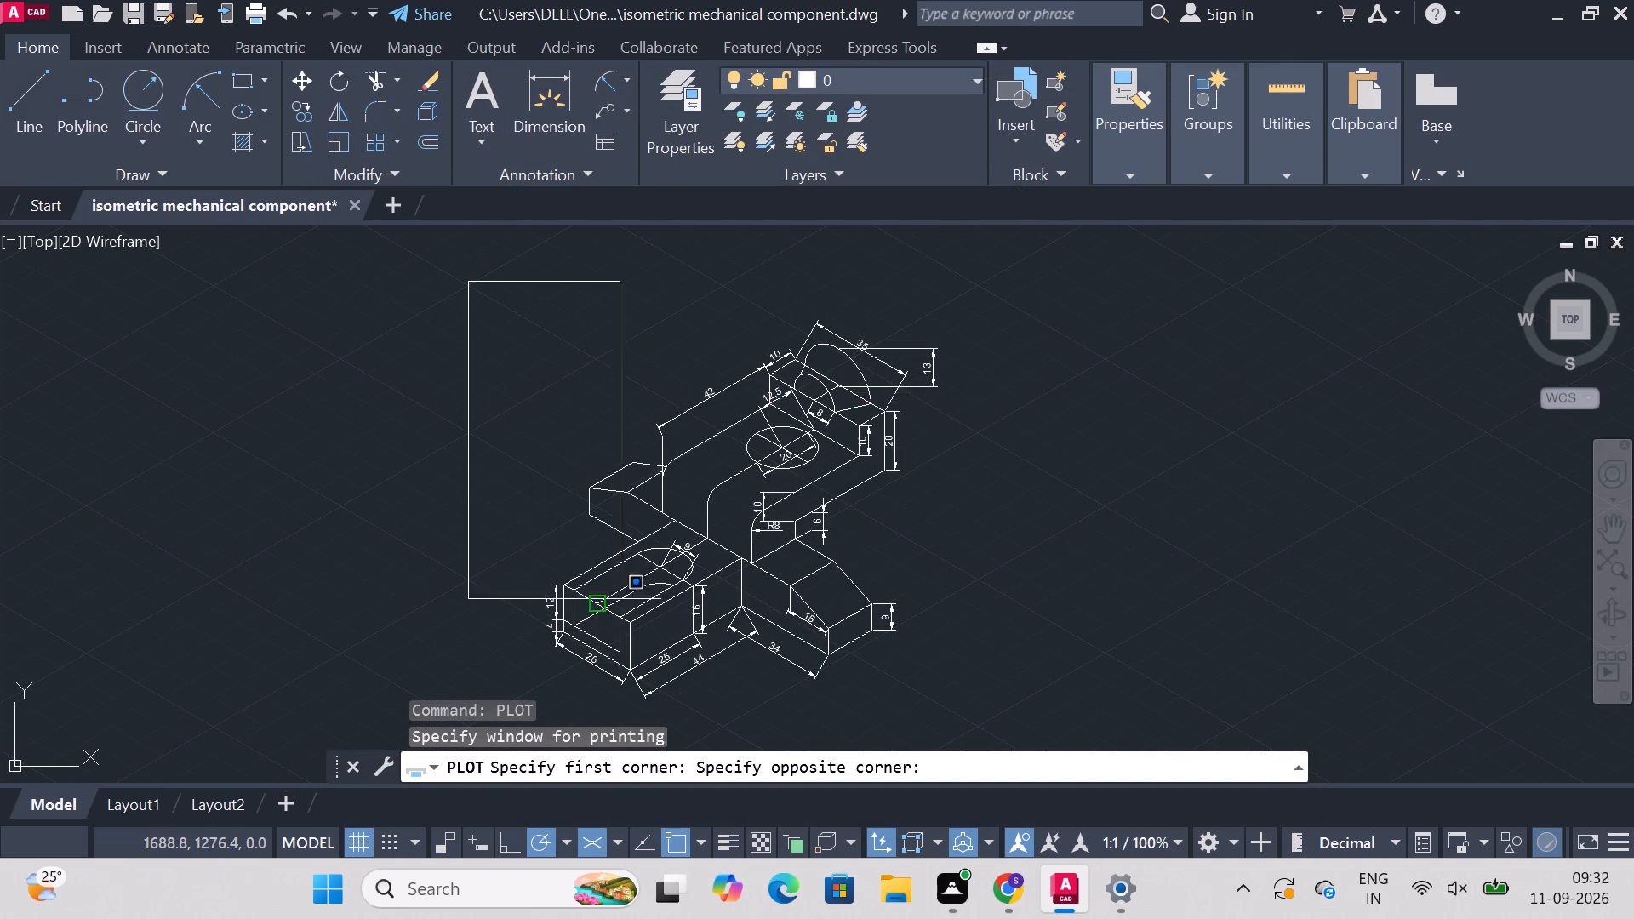
pyautogui.click(1030, 724)
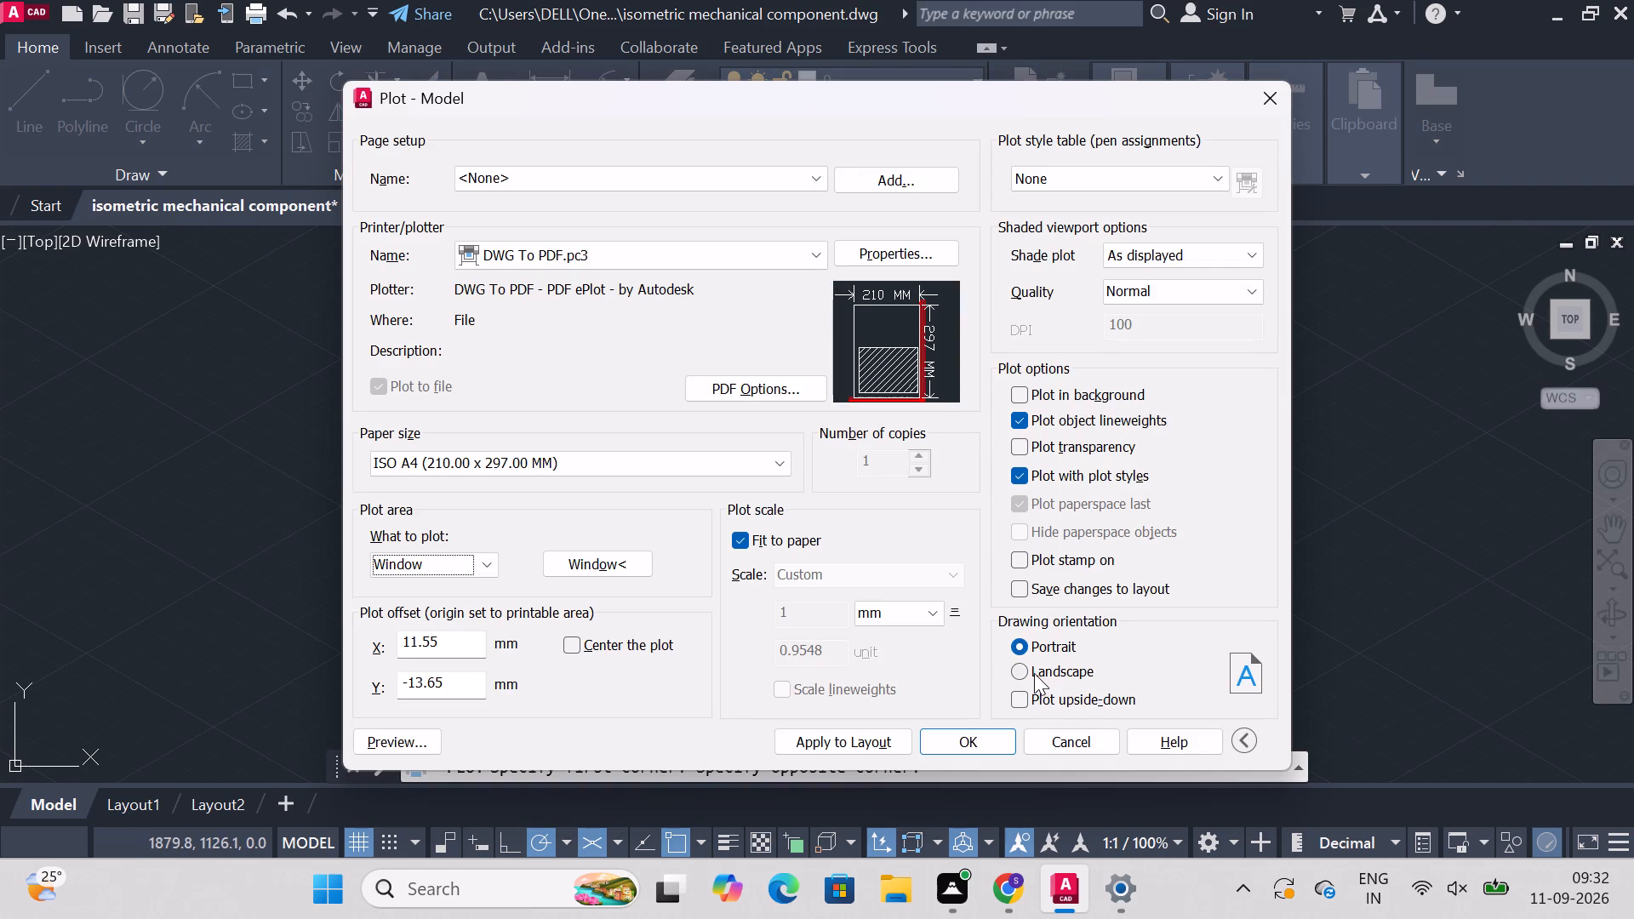
pyautogui.click(1031, 671)
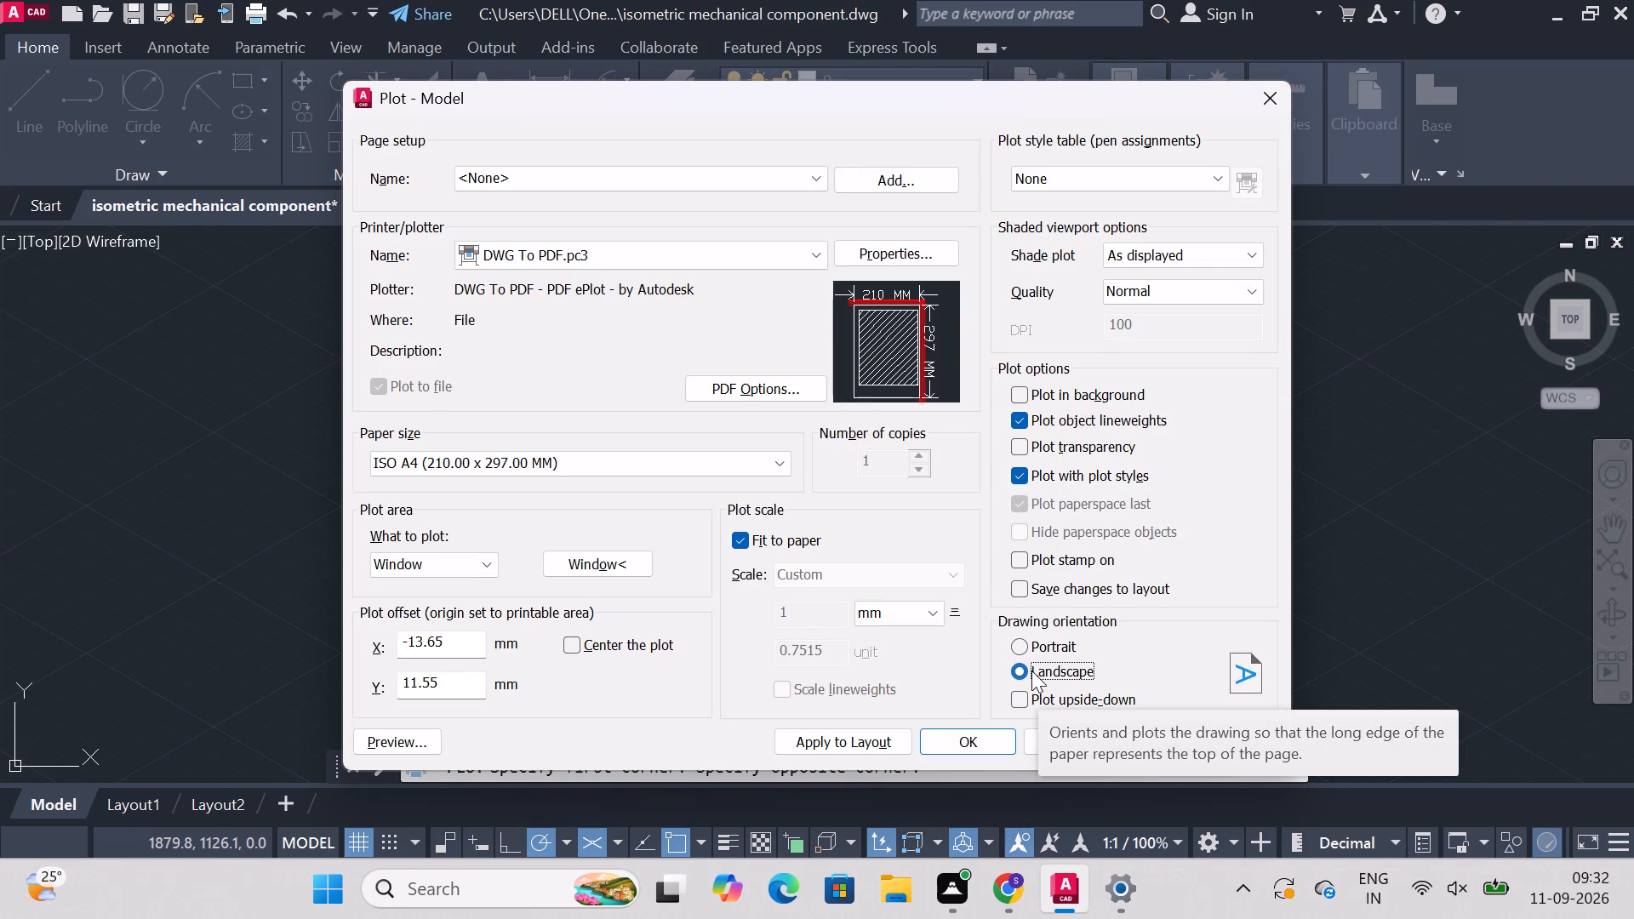
# Plot the drawing to the Desktop as "isometric mechanical component-Model.pdf" and close the resulting PDF.
pyautogui.click(988, 746)
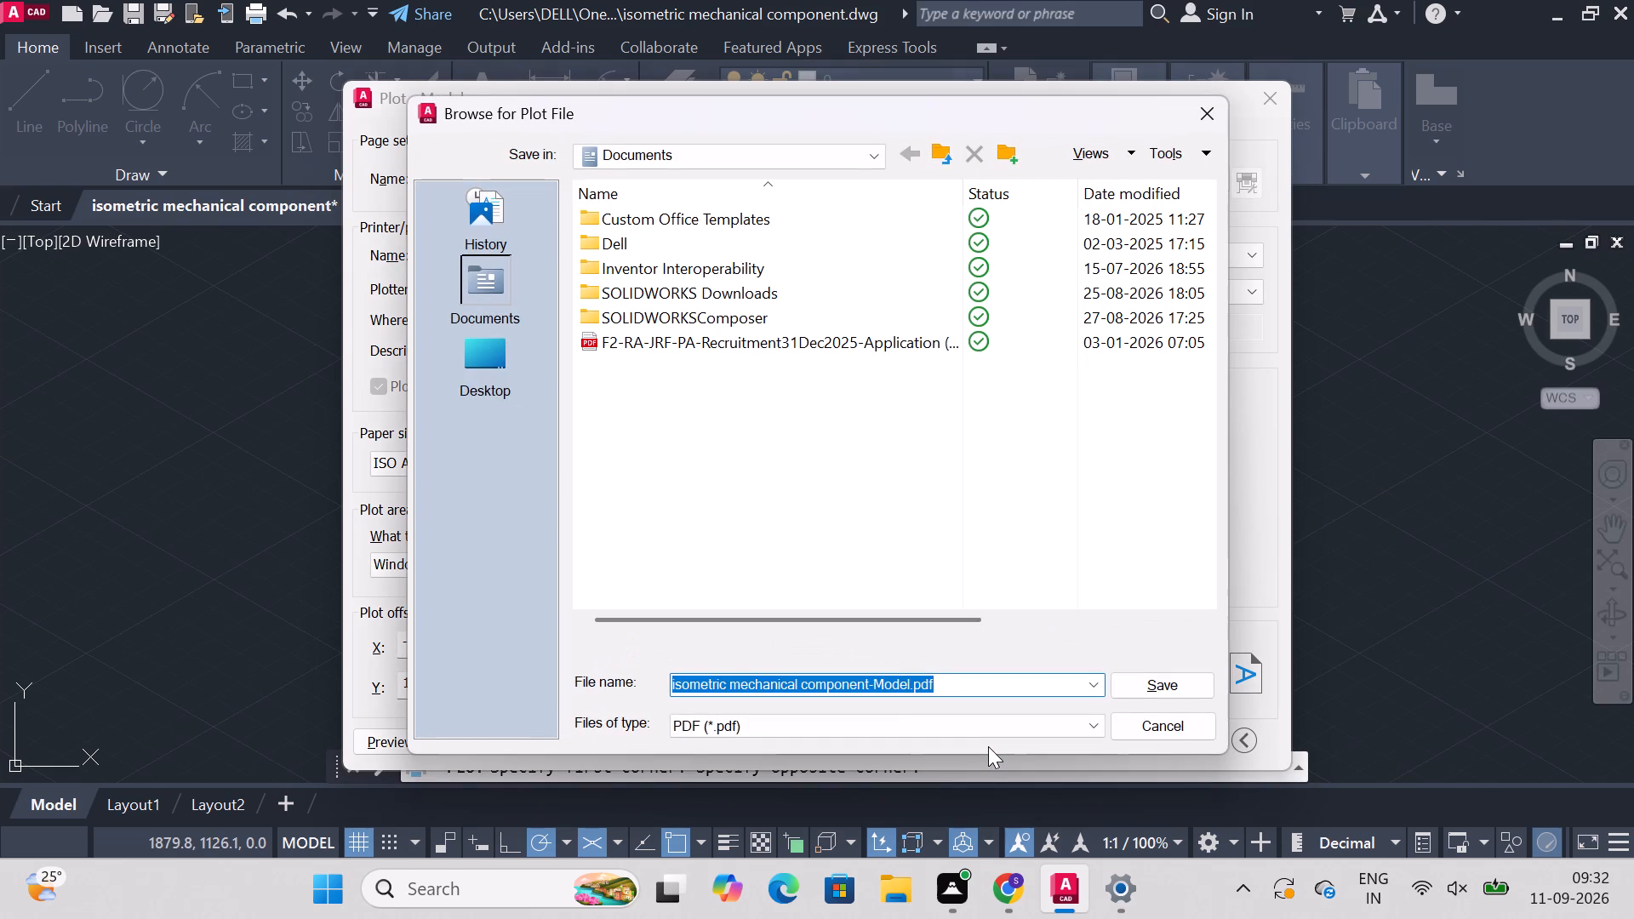
pyautogui.click(486, 386)
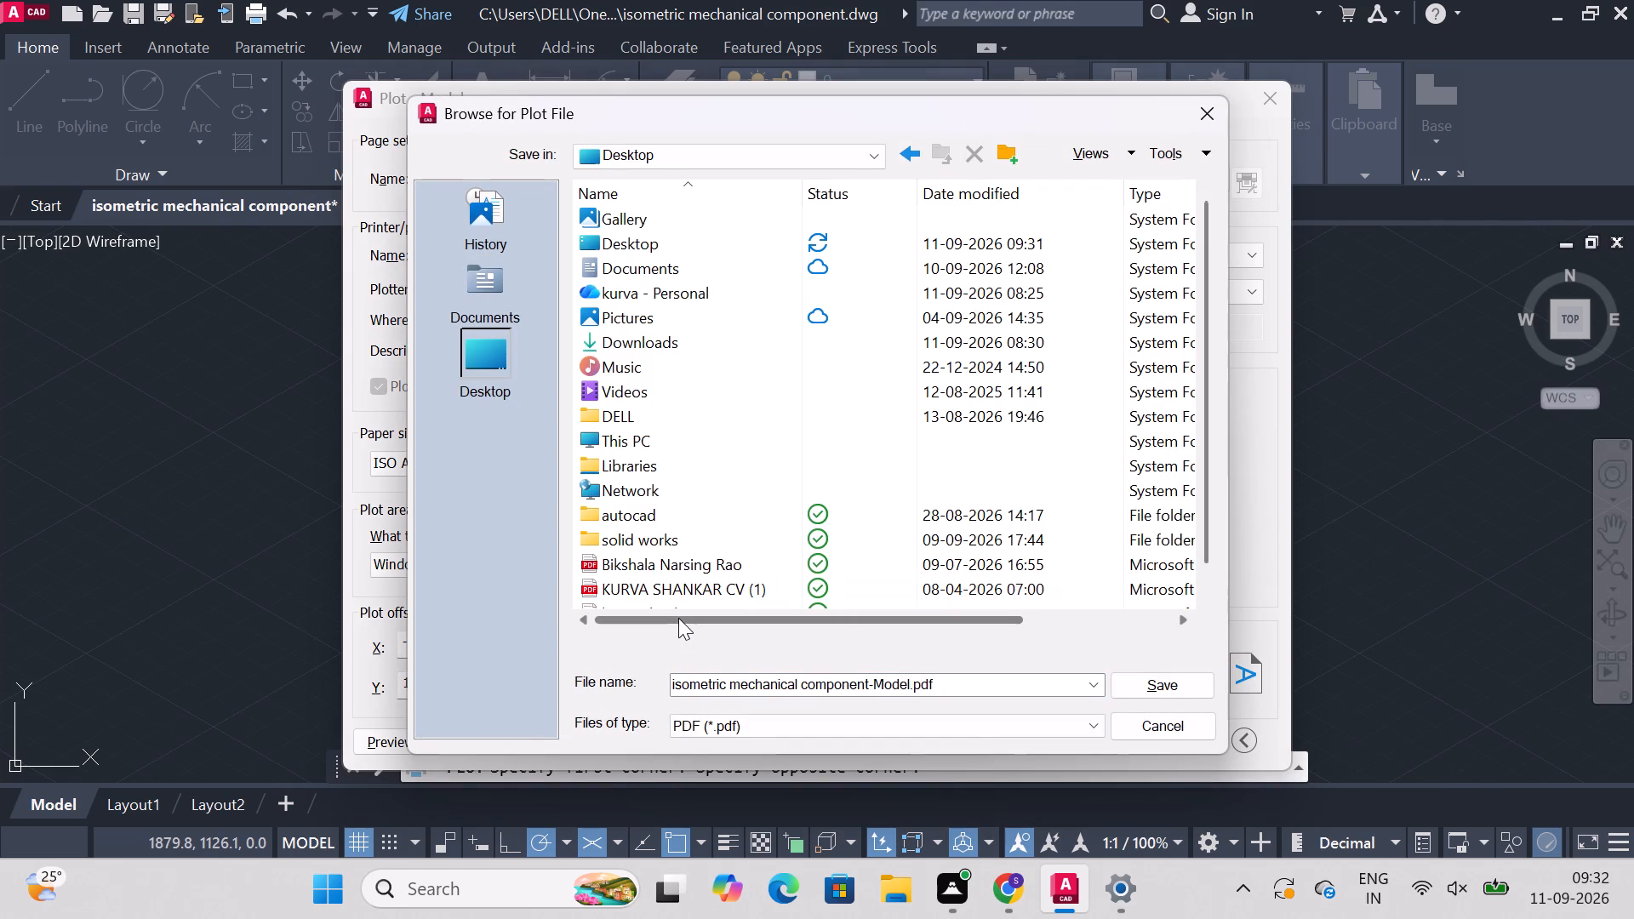
pyautogui.click(1158, 680)
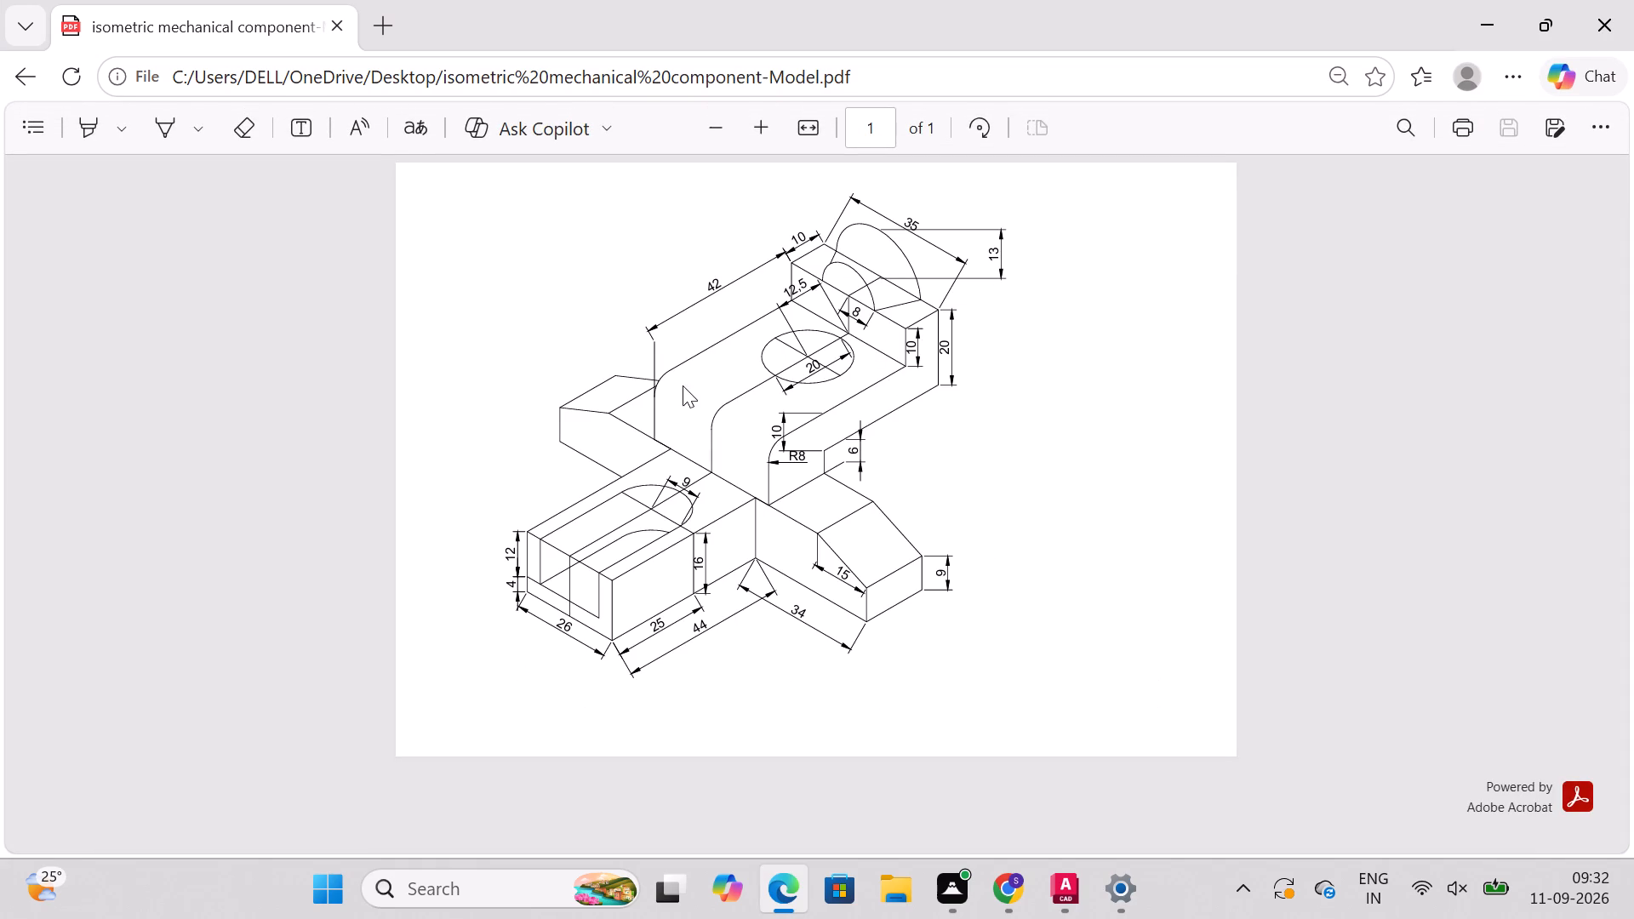
pyautogui.click(341, 23)
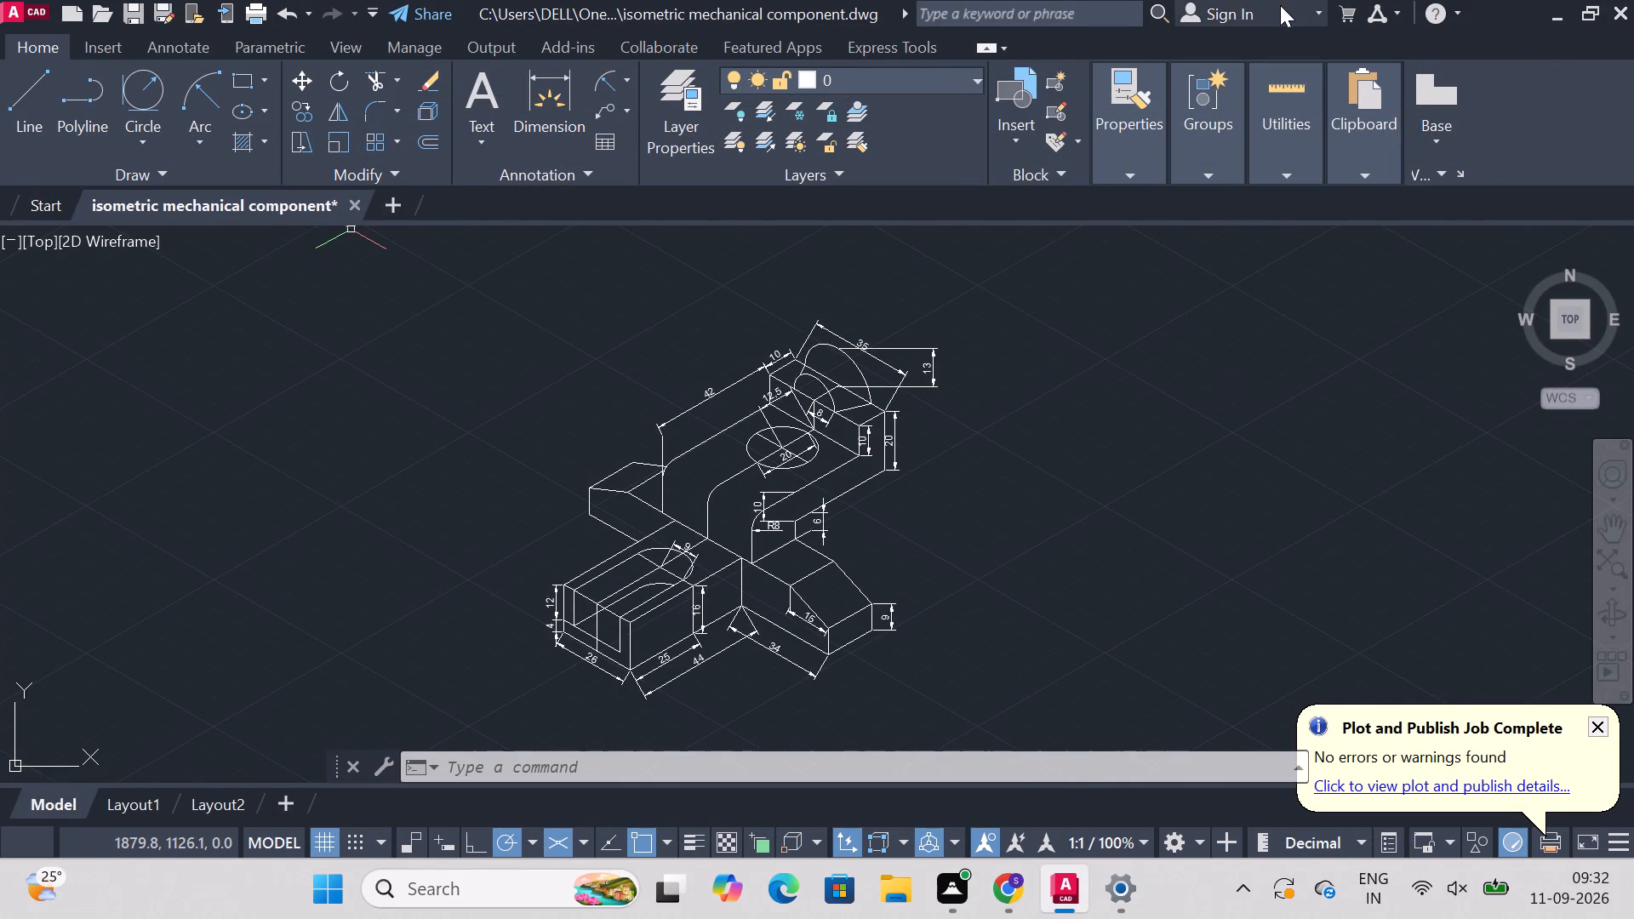
# Quit AutoCAD, saving the changes to the drawing.
pyautogui.click(1622, 2)
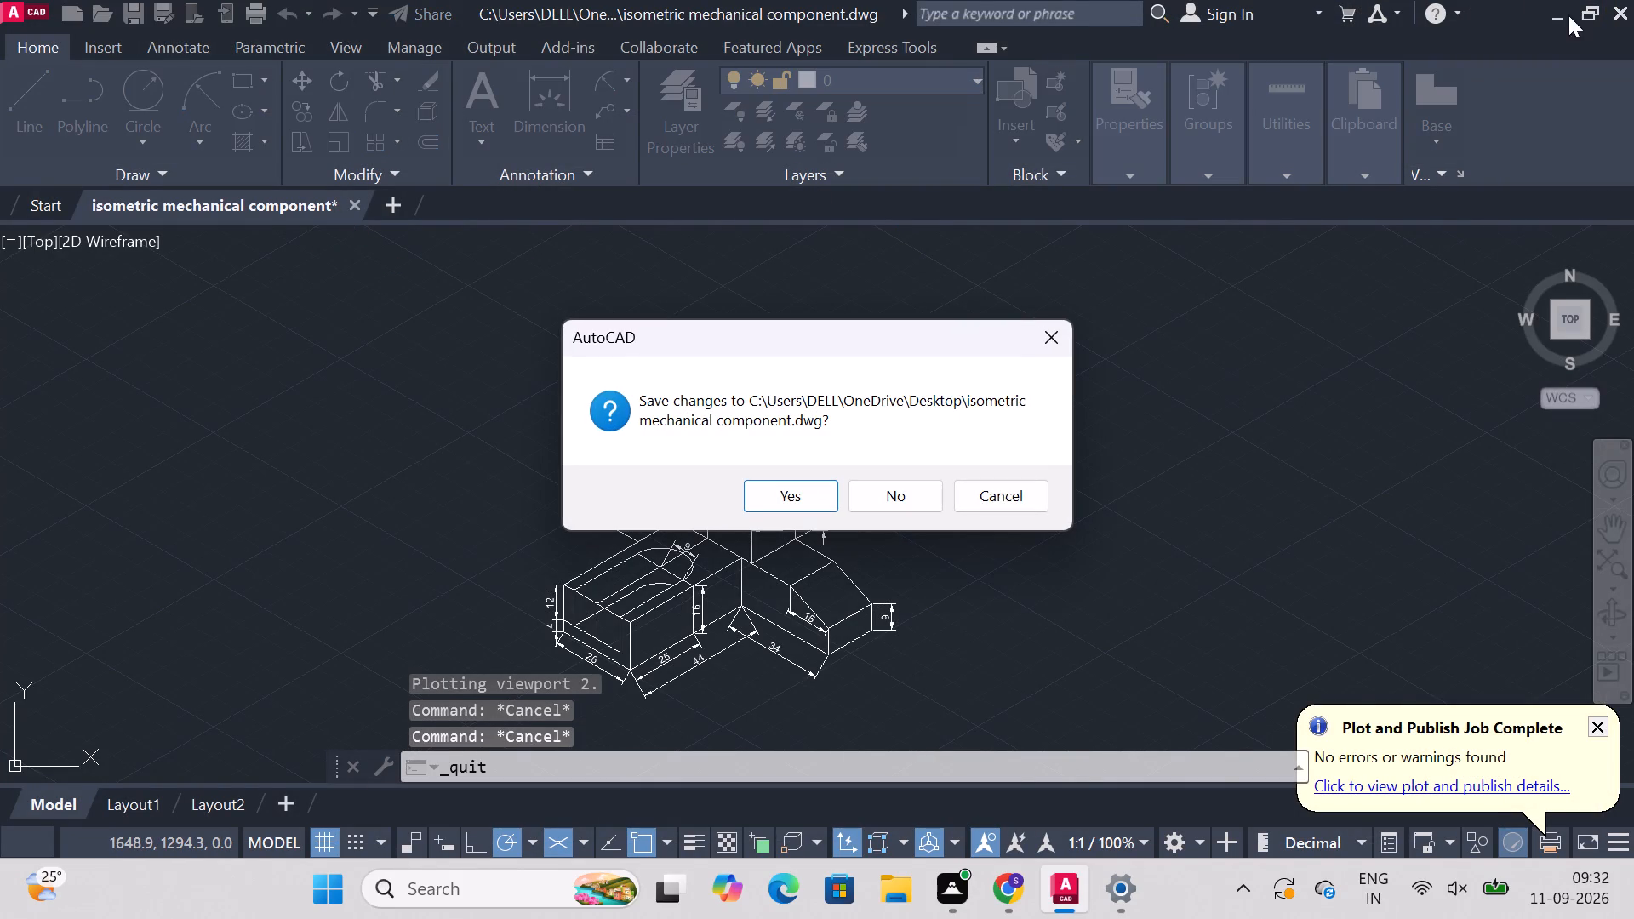
pyautogui.click(814, 470)
pyautogui.click(801, 488)
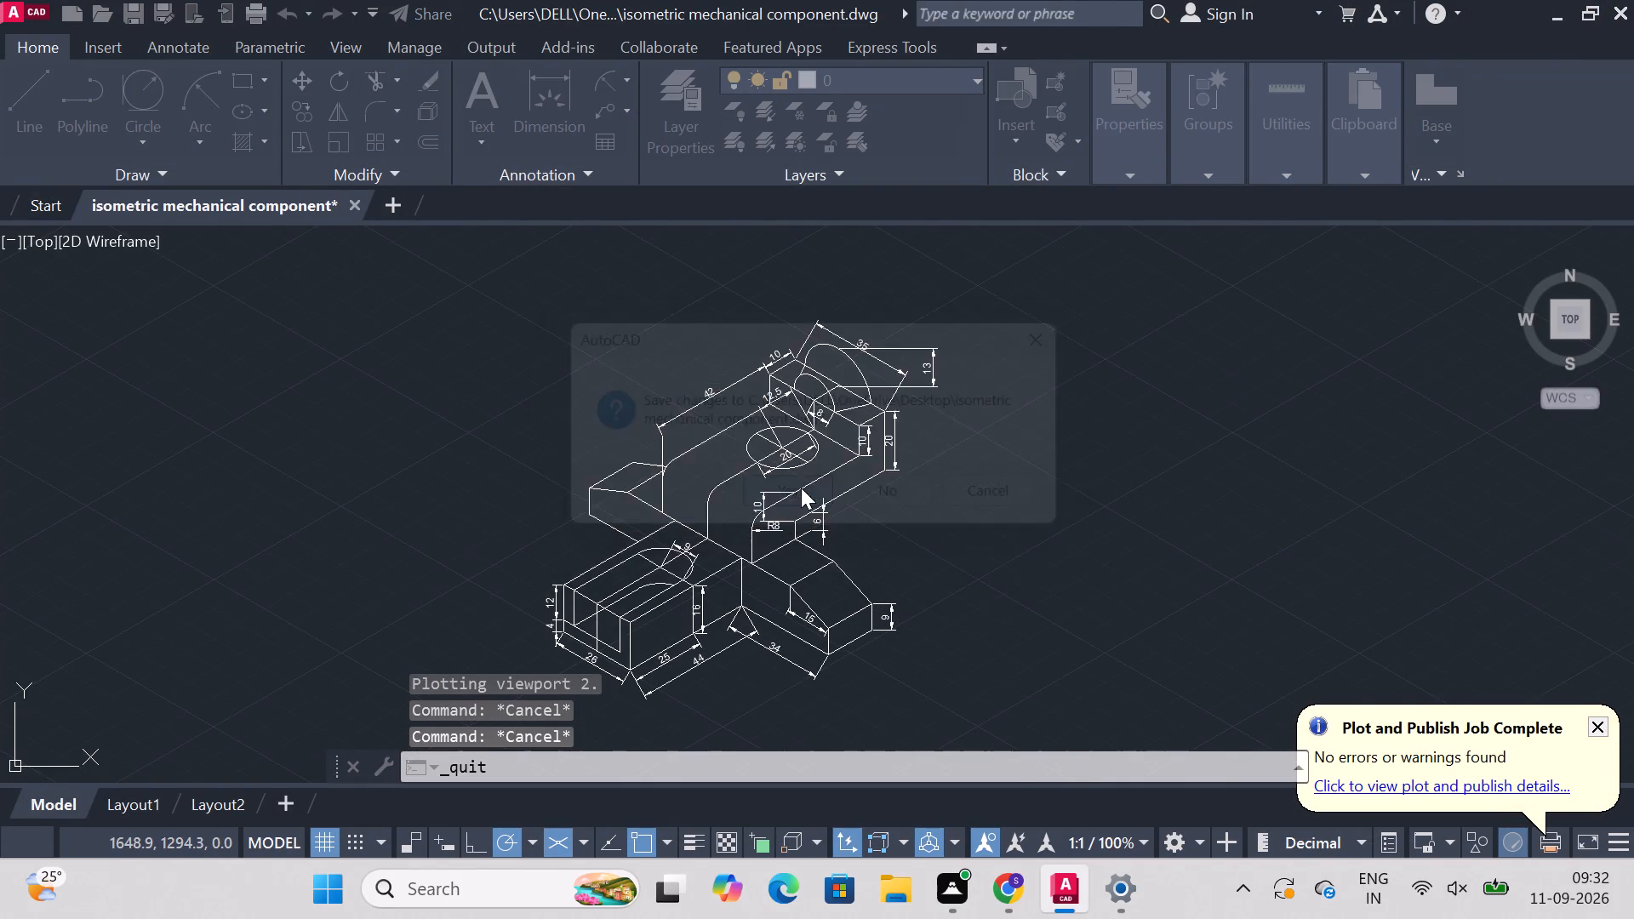